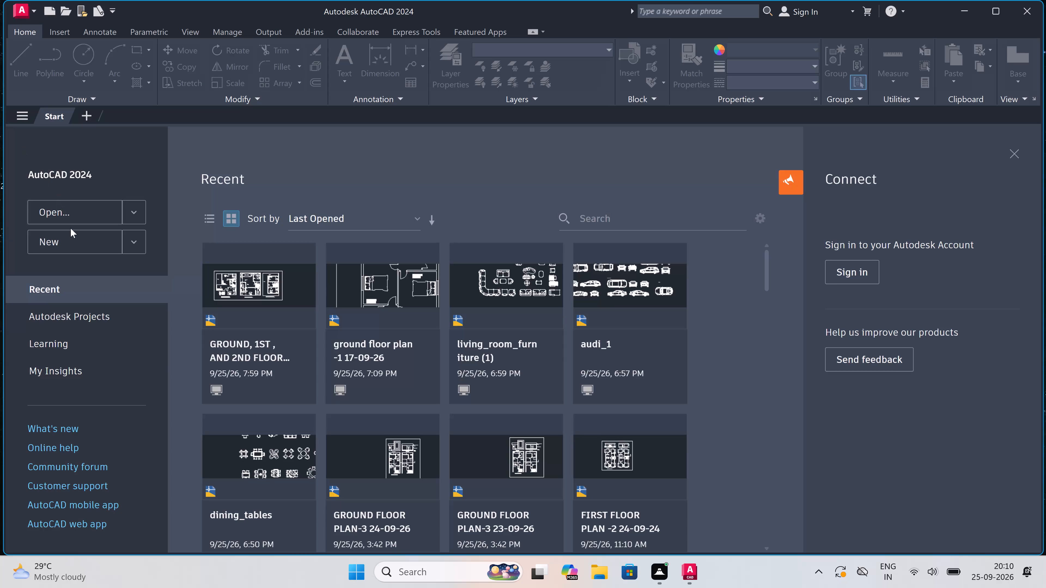
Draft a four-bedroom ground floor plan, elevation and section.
Start a new blank drawing.
double_click(77, 245)
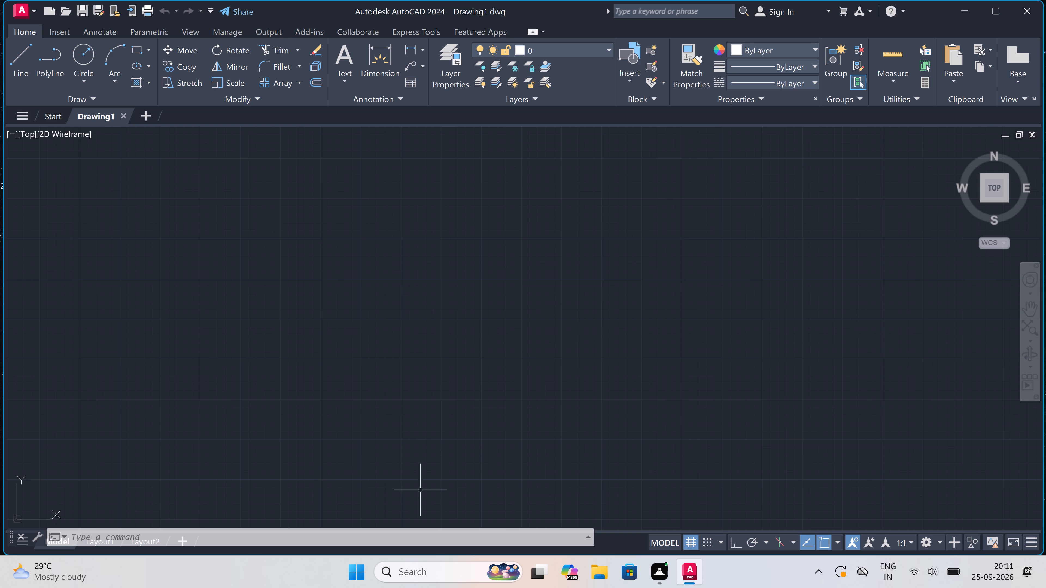
Configure the drawing units to Engineering length with 0'-0" precision and an insertion scale in inches.
scroll(91, 323, down, 2)
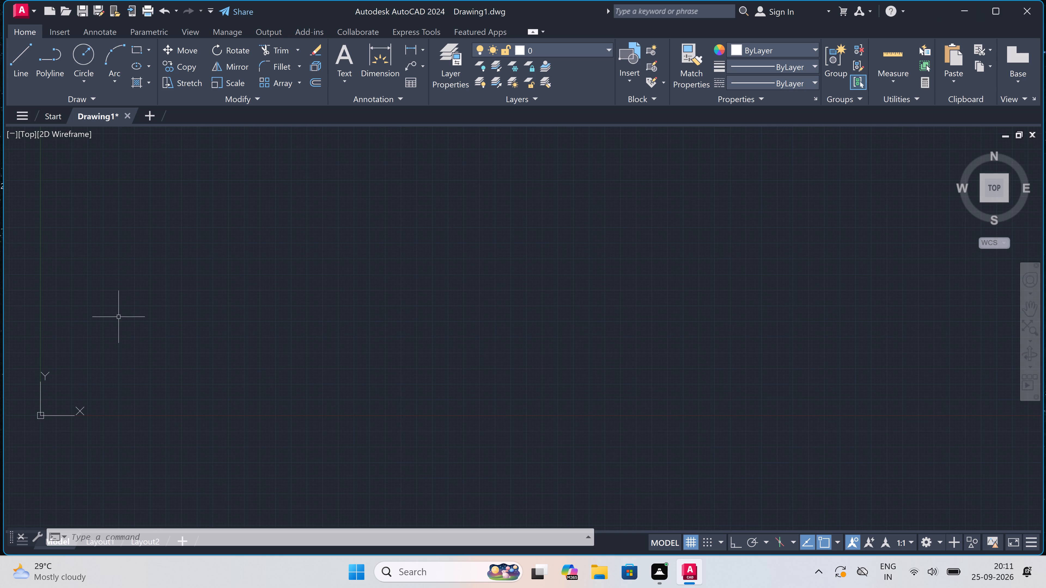
scroll(118, 317, up, 4)
scroll(860, 353, up, 1)
scroll(428, 219, up, 2)
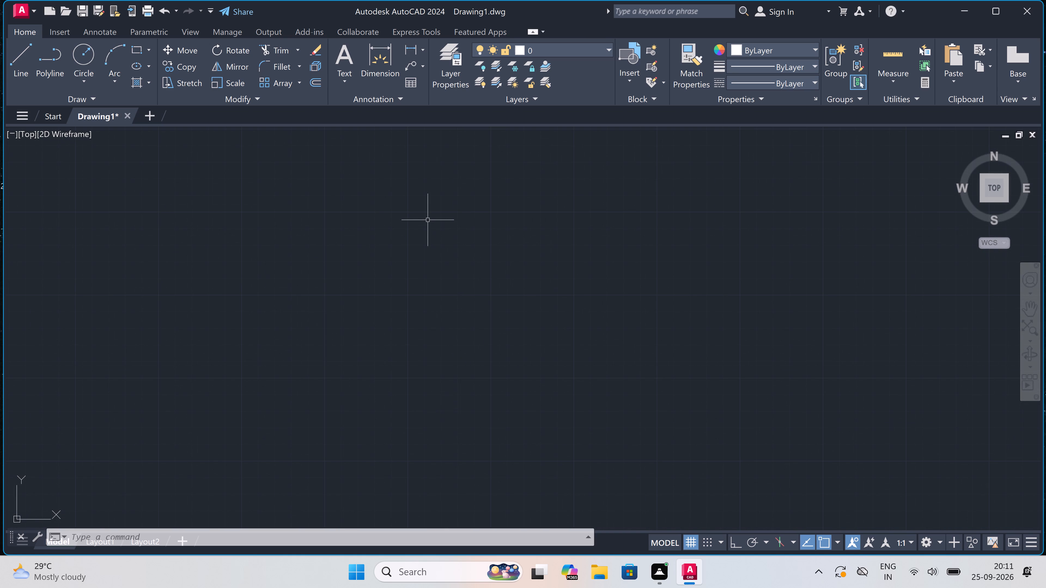
text(un)
key(space)
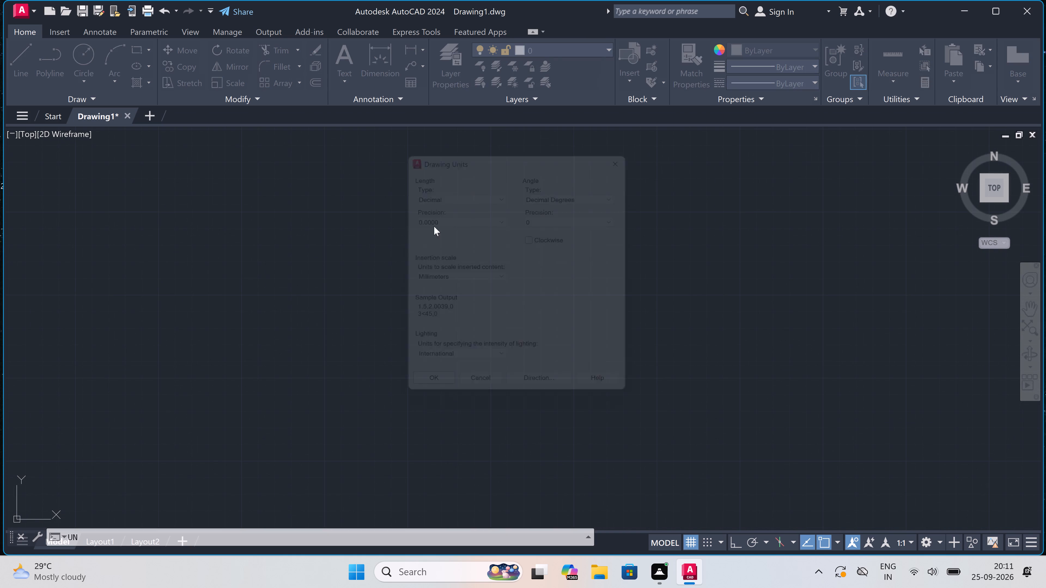
click(452, 188)
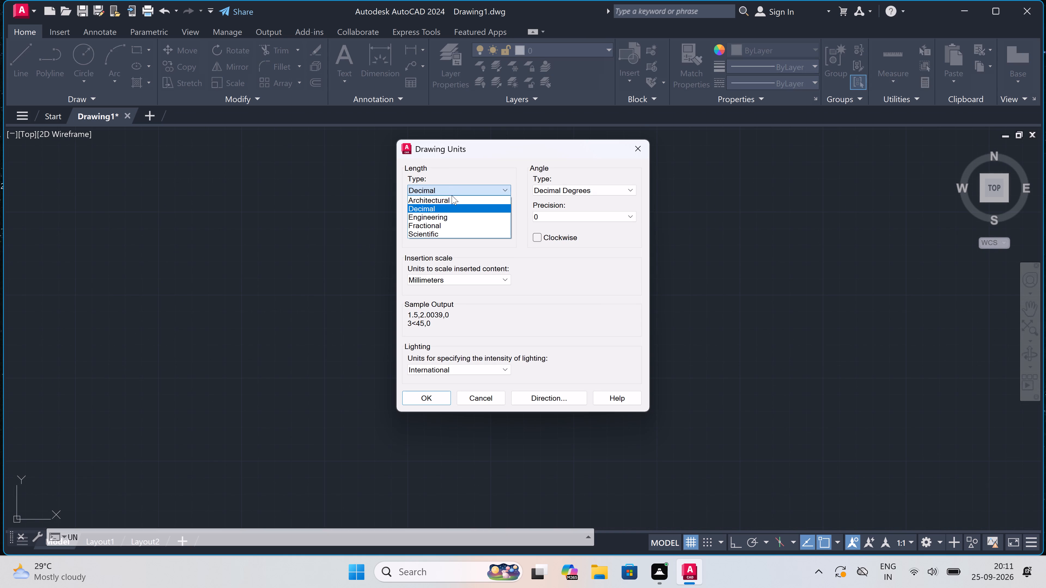
click(452, 214)
click(451, 214)
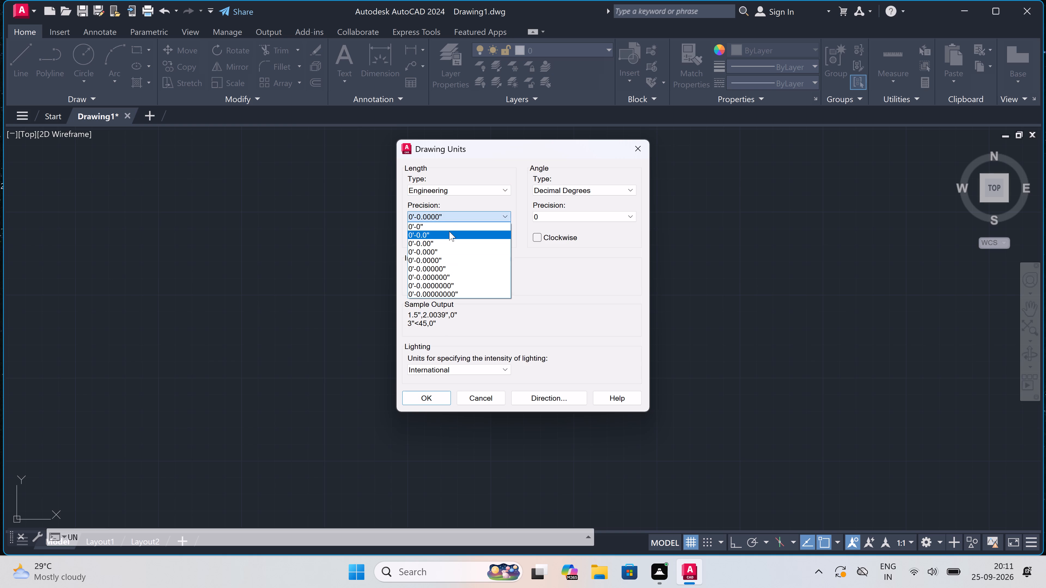
double_click(448, 223)
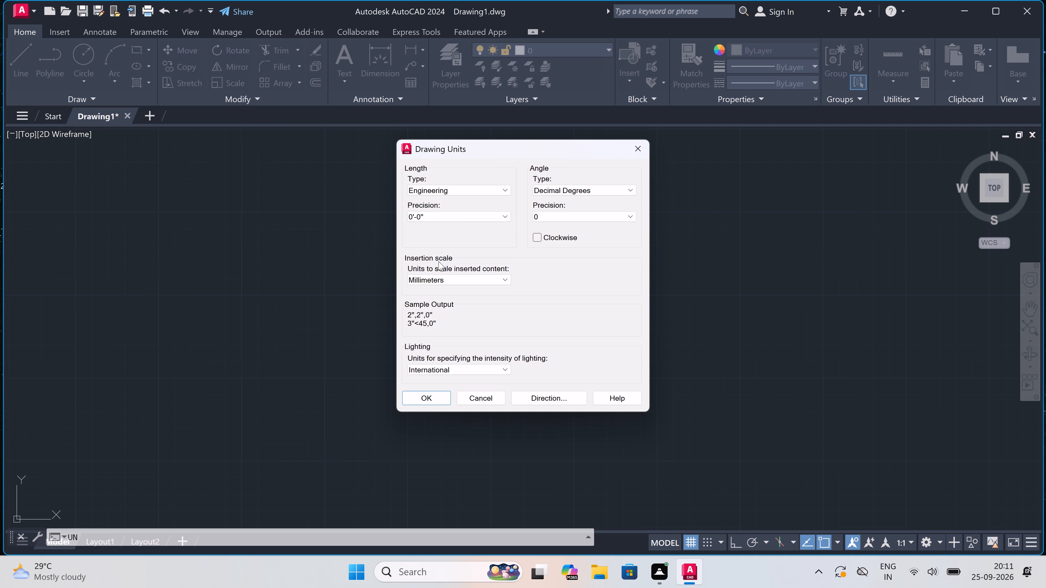
double_click(436, 277)
click(436, 277)
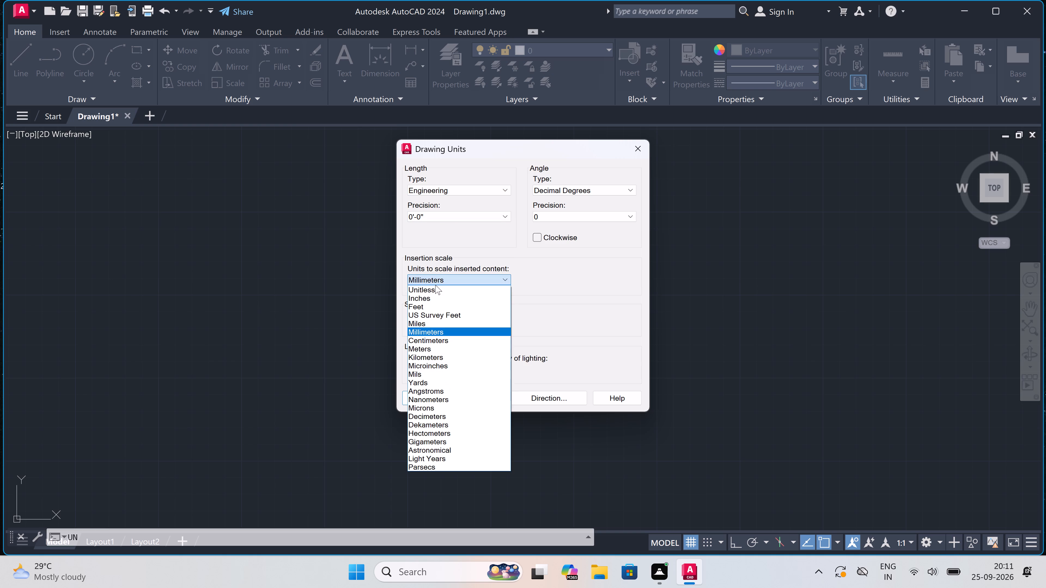
click(433, 300)
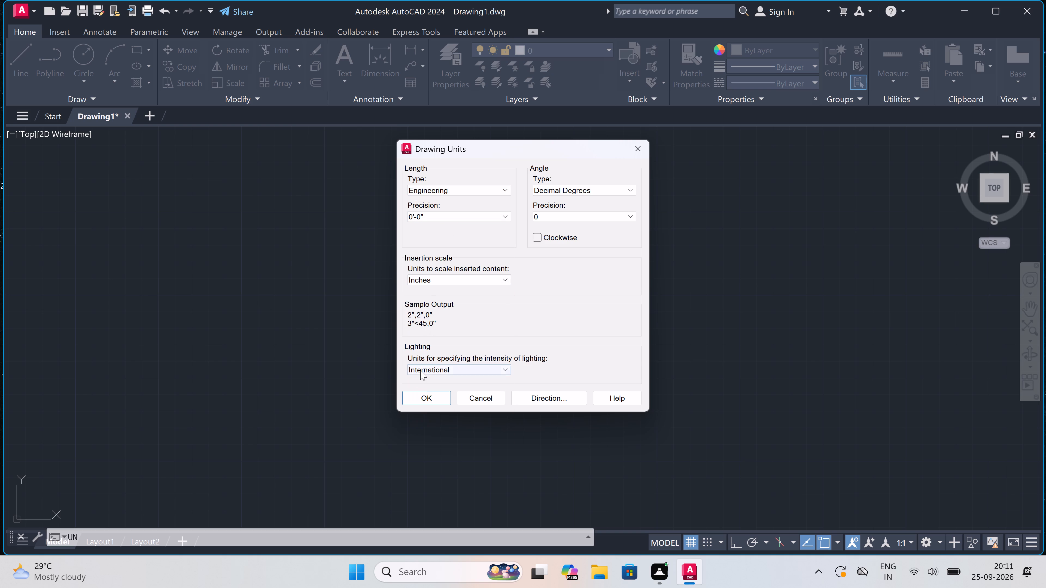
click(415, 393)
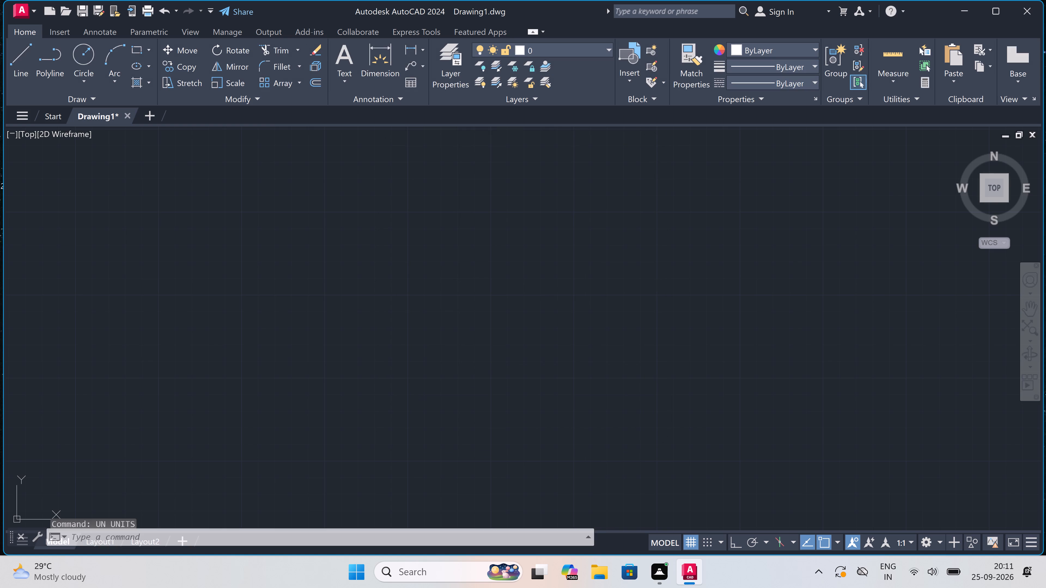
With Ortho on, draw a vertical and a horizontal construction line crossing at one point in the upper part of the drawing.
scroll(393, 296, down, 3)
scroll(393, 296, up, 2)
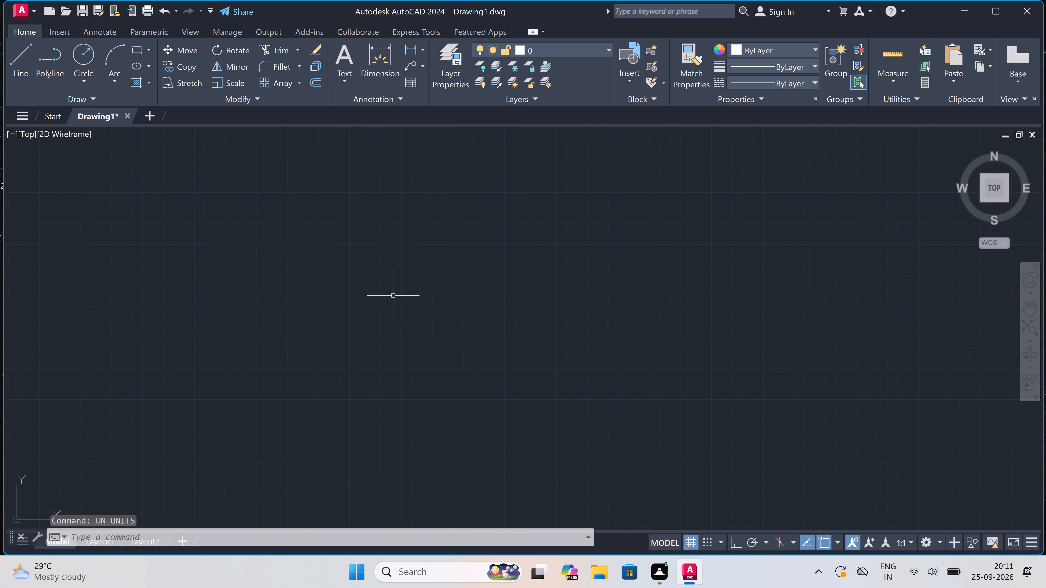
text(xl)
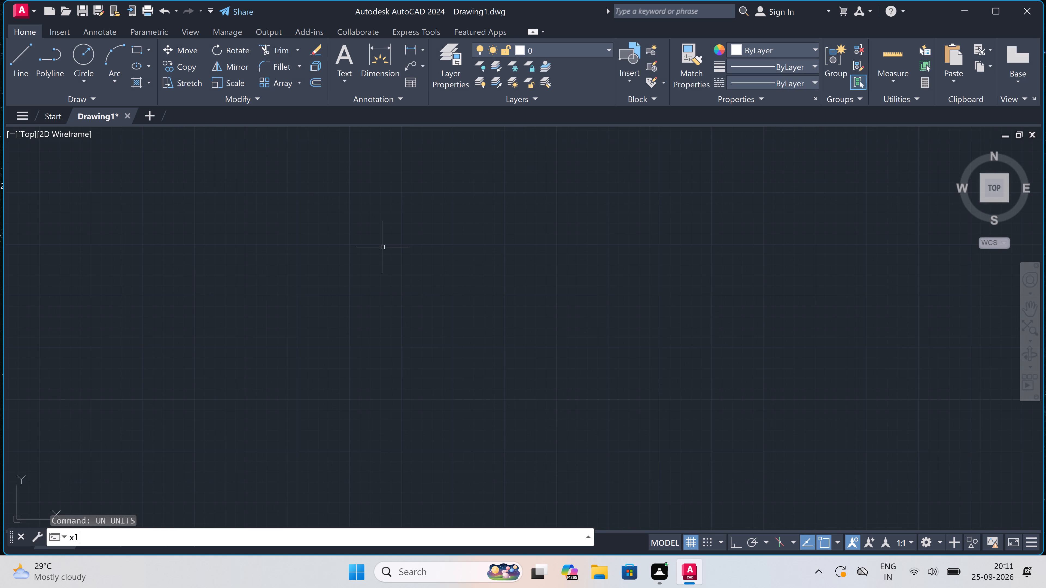
key(space)
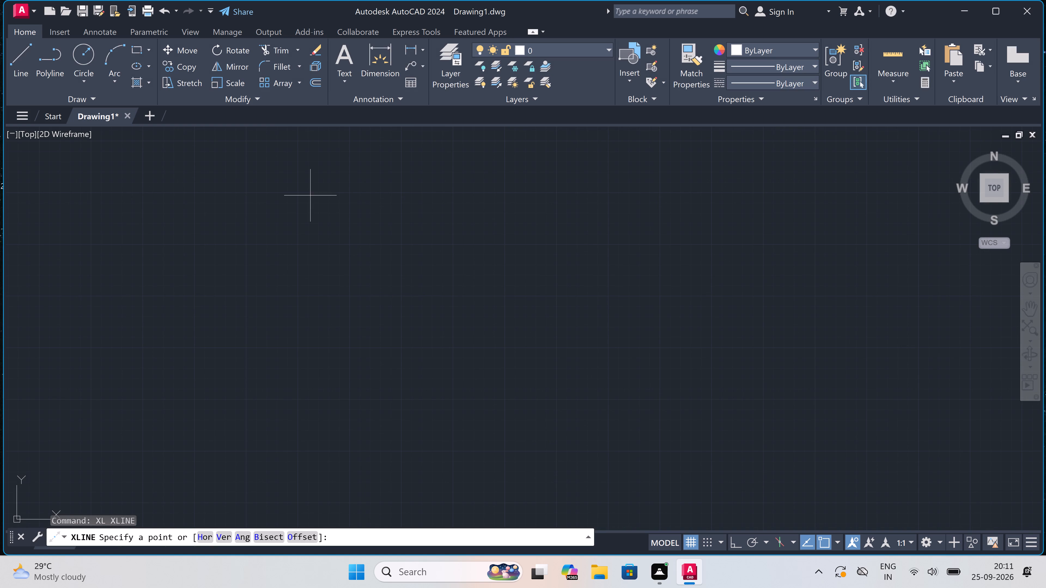
click(311, 195)
key(F8)
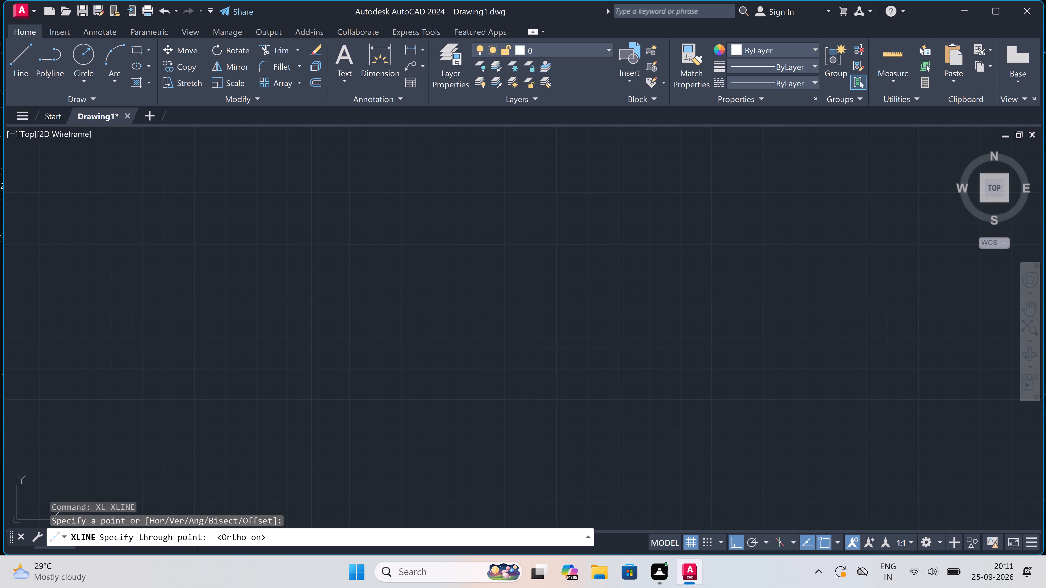
double_click(312, 246)
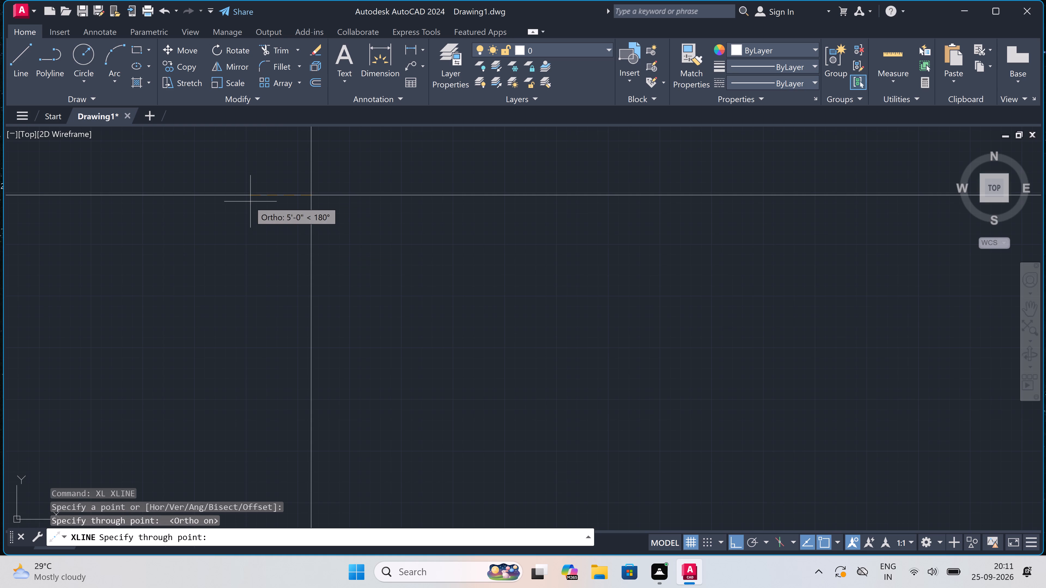
click(249, 201)
key(Escape)
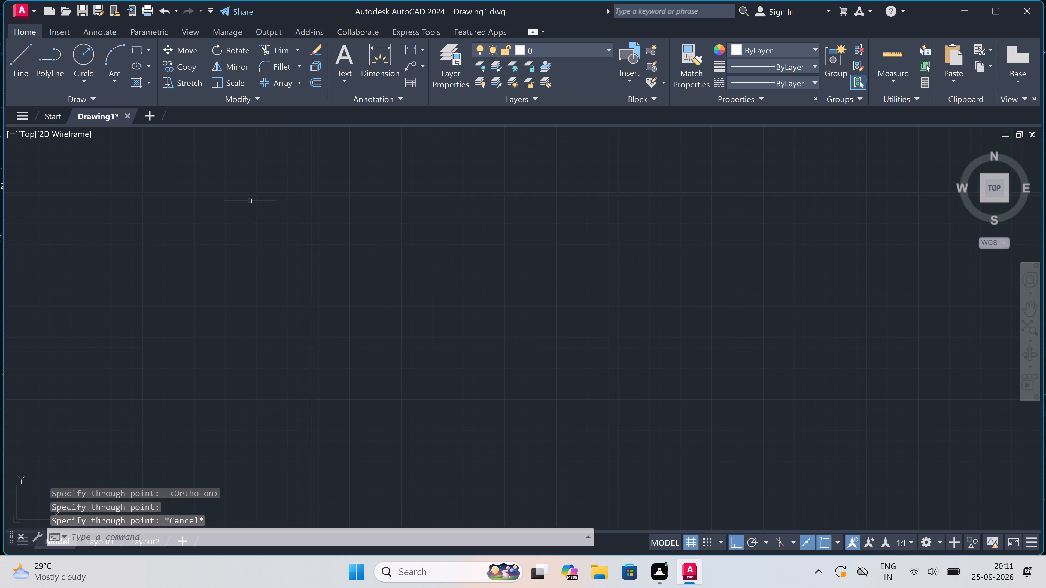
Trim the construction lines above and left of their crossing so they form the plan's upper-left corner.
scroll(314, 190, up, 4)
key(t)
key(r)
key(space)
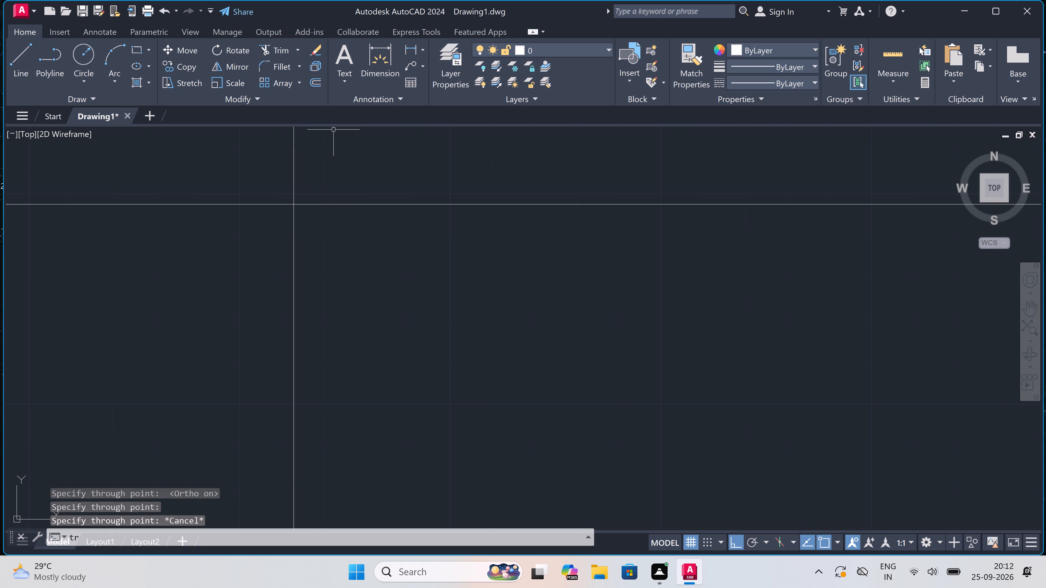
click(293, 170)
drag(293, 170, 293, 168)
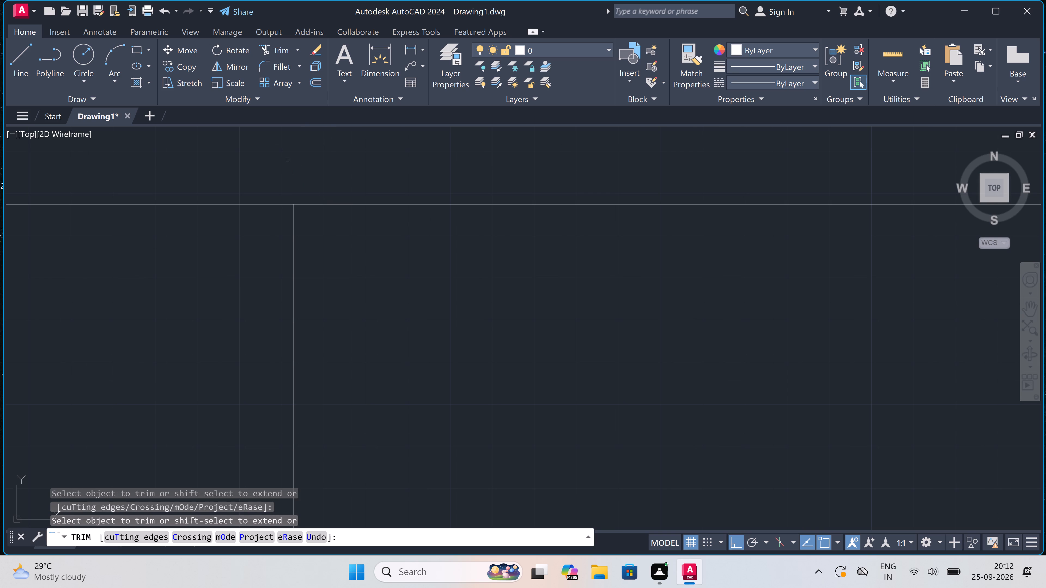
click(286, 160)
double_click(234, 237)
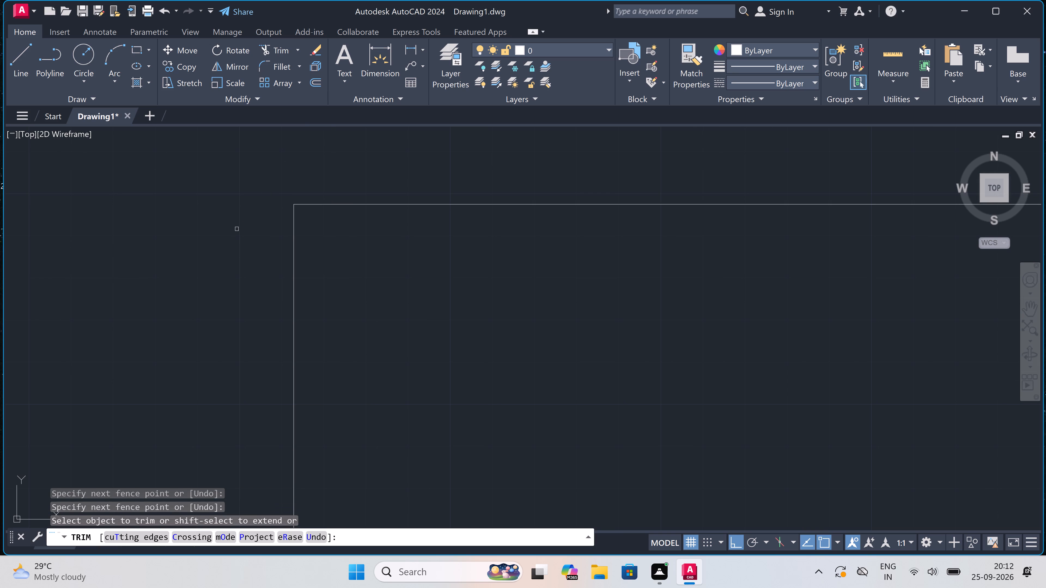
key(Escape)
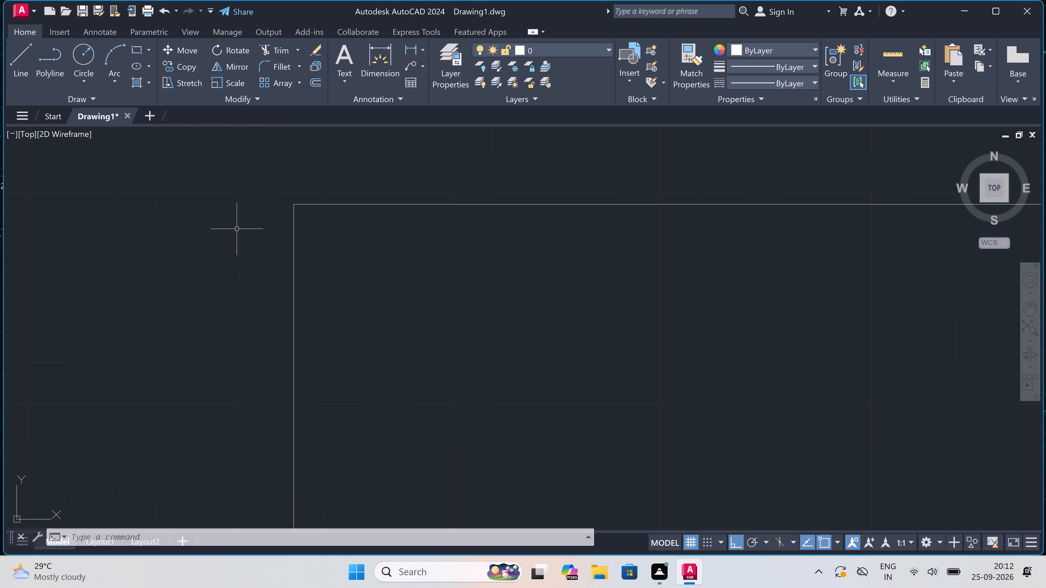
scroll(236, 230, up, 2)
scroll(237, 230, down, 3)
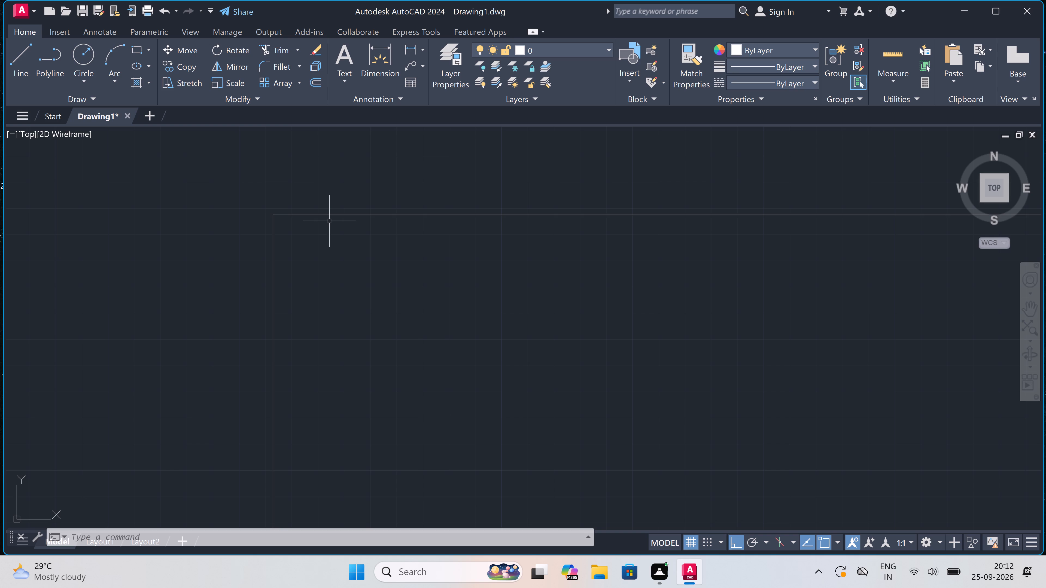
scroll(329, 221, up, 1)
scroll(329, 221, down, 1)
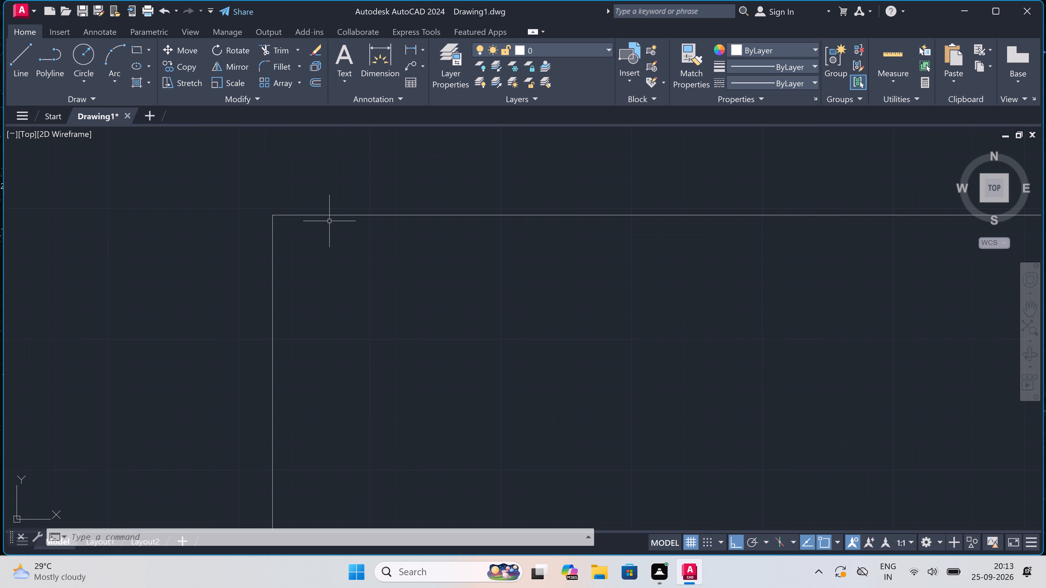
Offset the top horizontal line and the left vertical line 9" inward to form the outer wall thickness.
scroll(329, 221, down, 1)
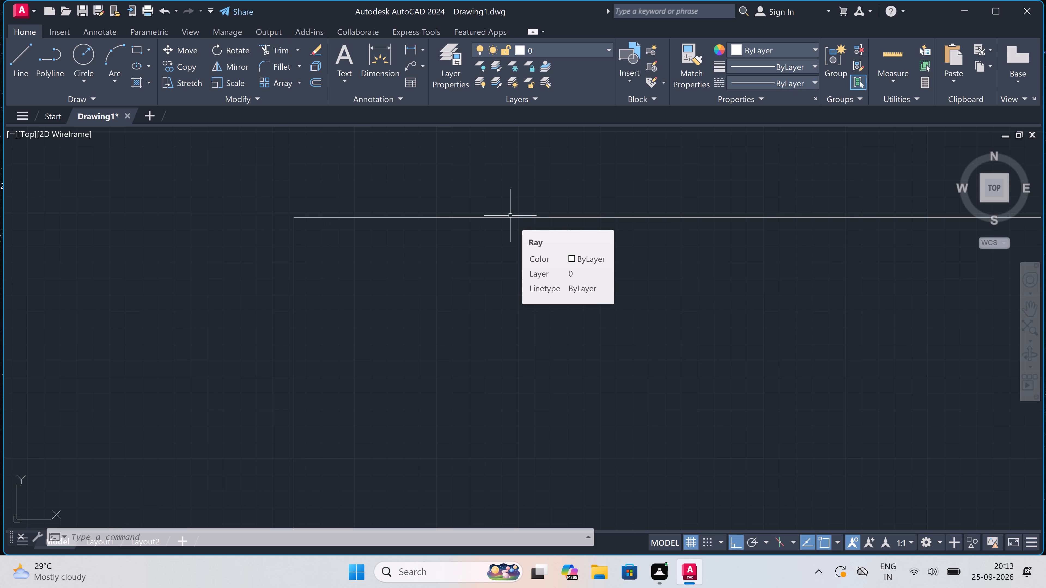
text(o)
key(space)
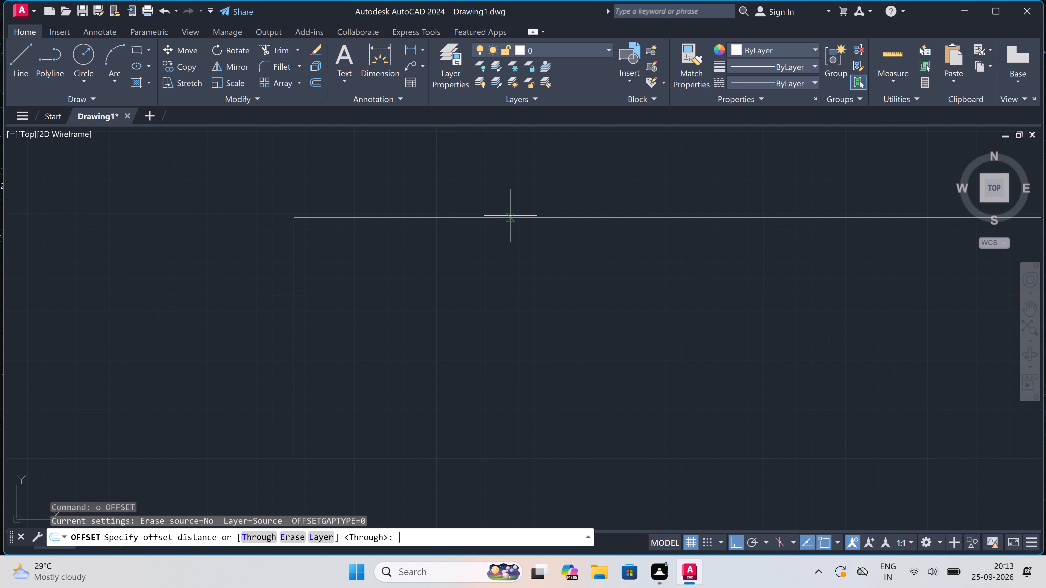
double_click(510, 216)
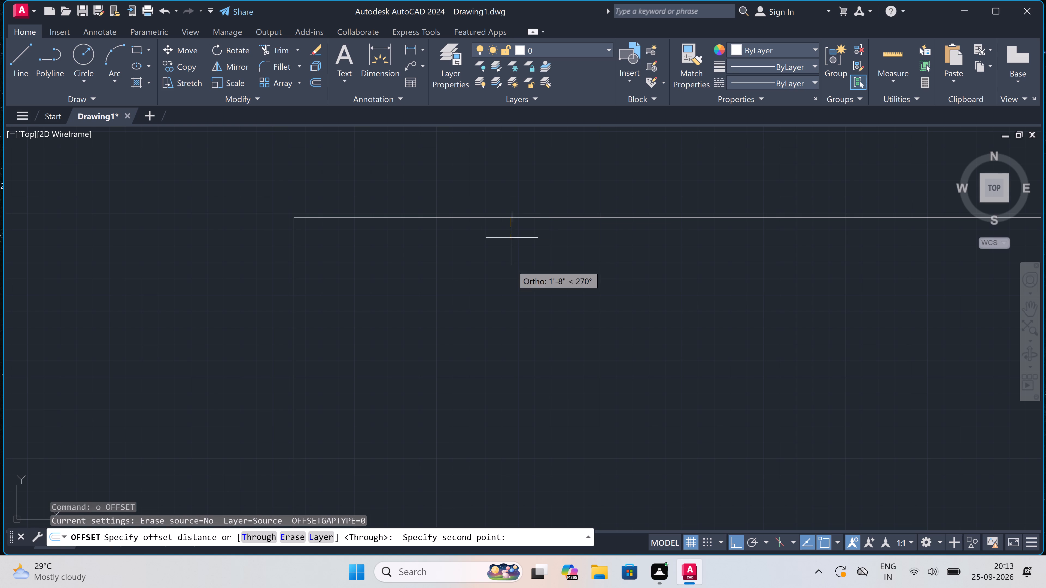
key(9)
text(")
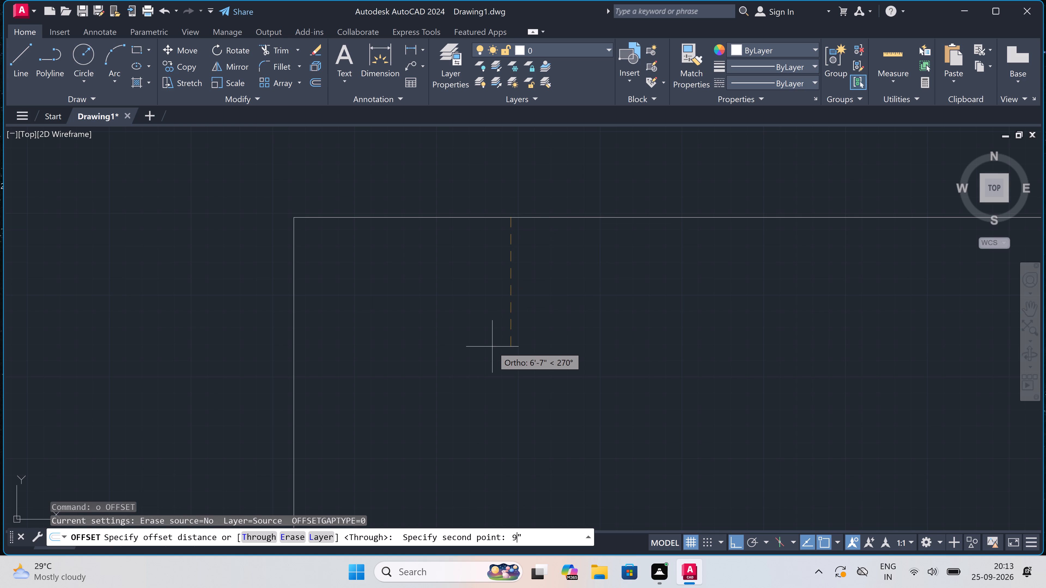
key(space)
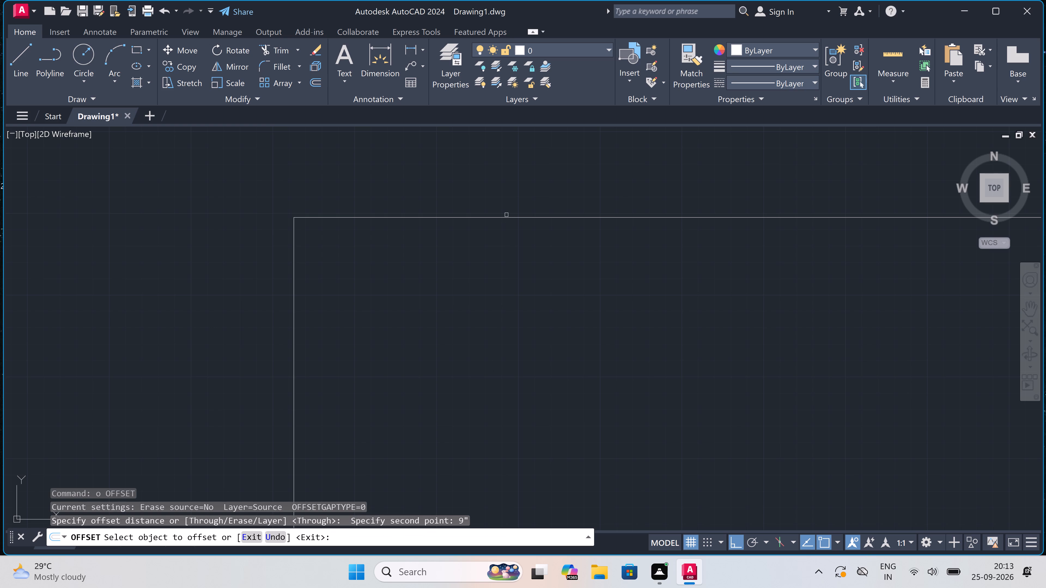
click(503, 218)
click(496, 248)
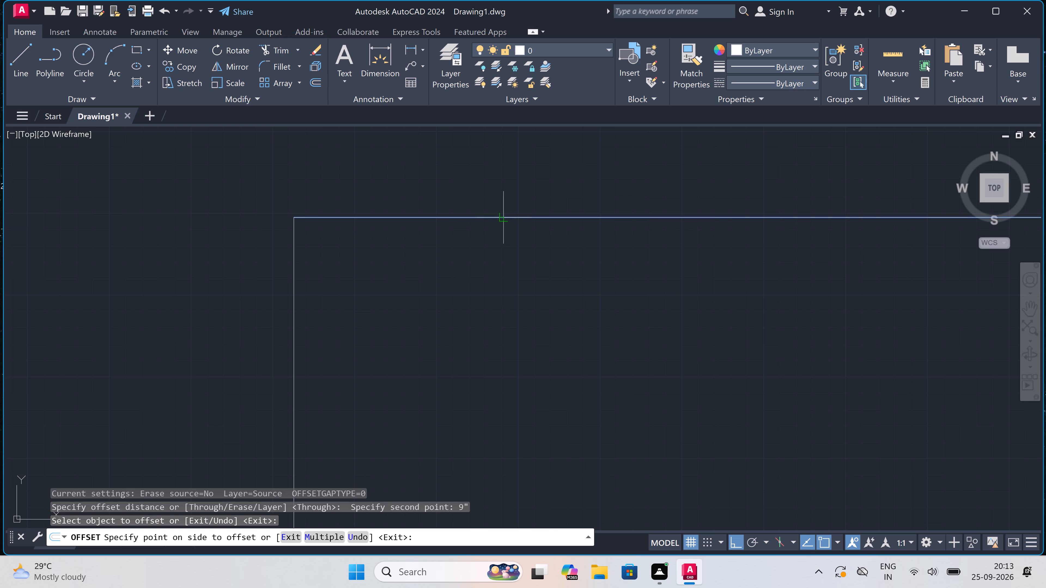
click(293, 341)
double_click(339, 329)
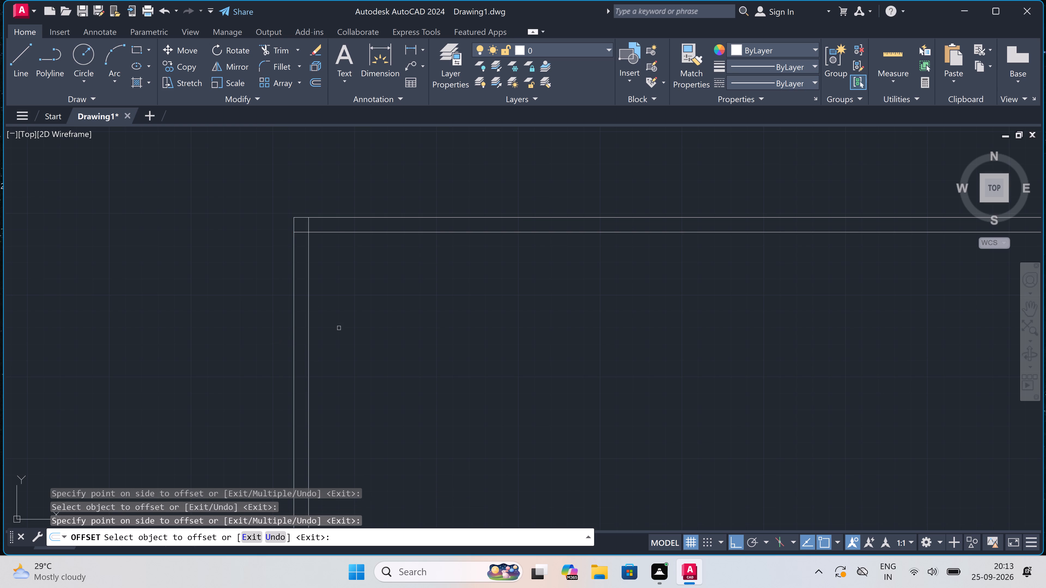
key(Escape)
Offset the inner line of the top wall by 5' both above and below it.
key(space)
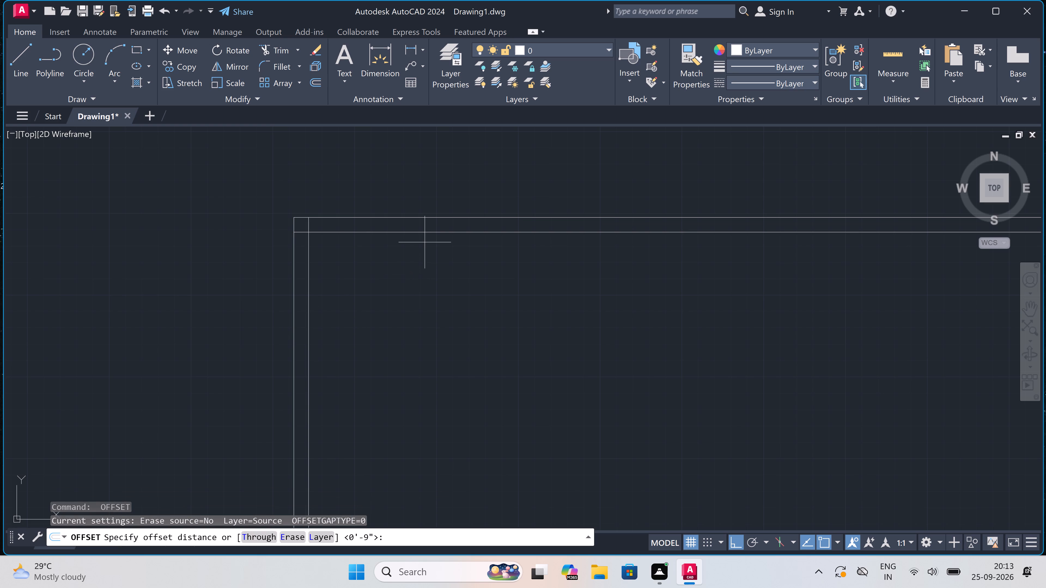
double_click(436, 234)
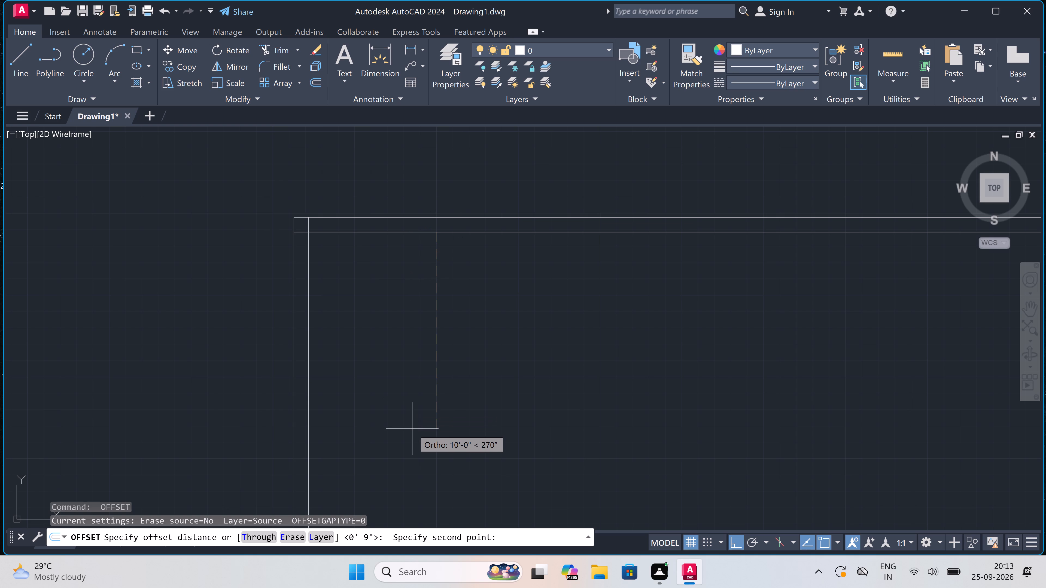
text(5')
key(space)
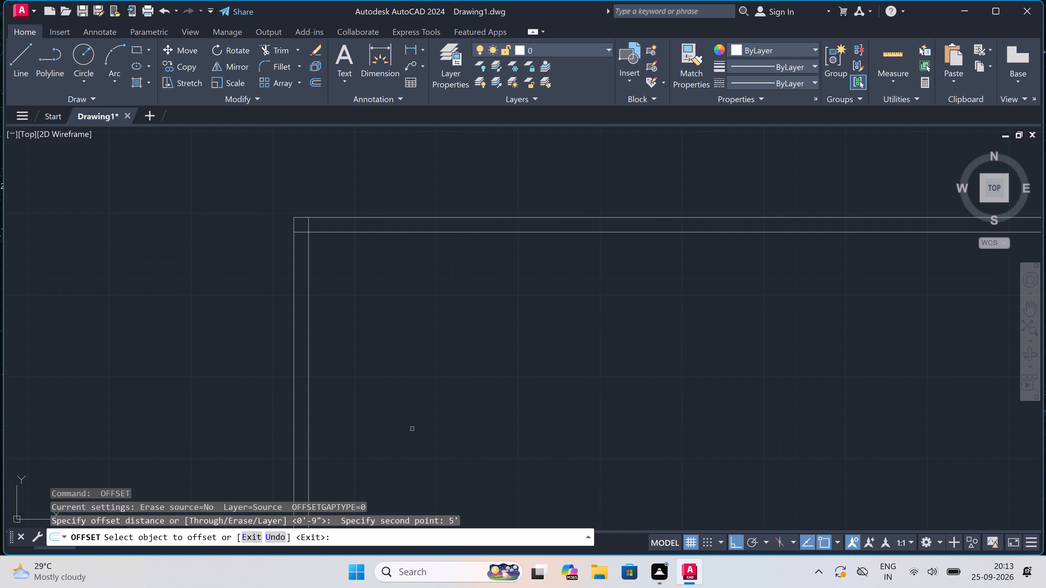
double_click(543, 232)
click(517, 292)
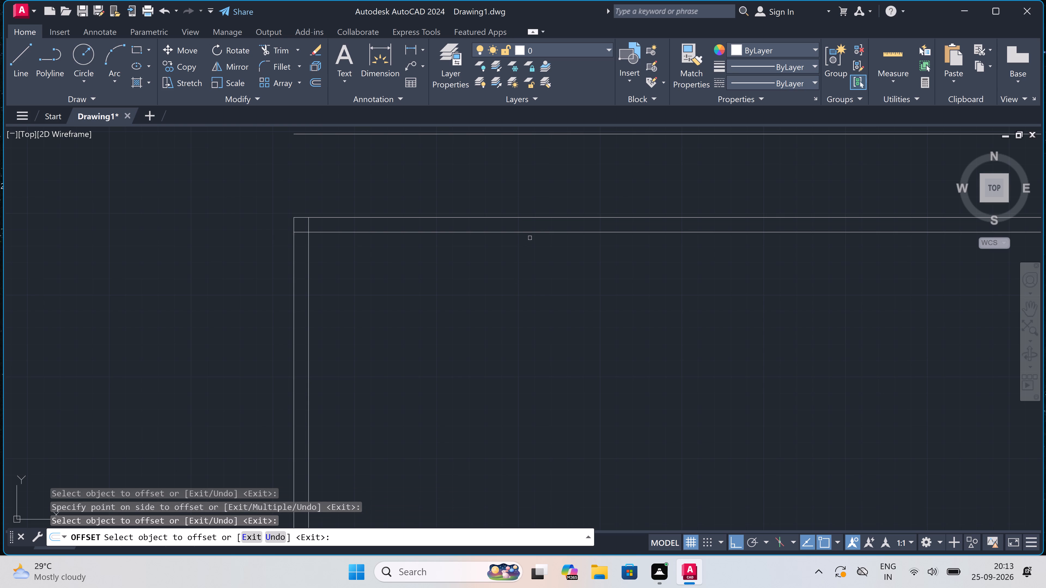
click(531, 233)
drag(528, 245, 528, 250)
double_click(520, 284)
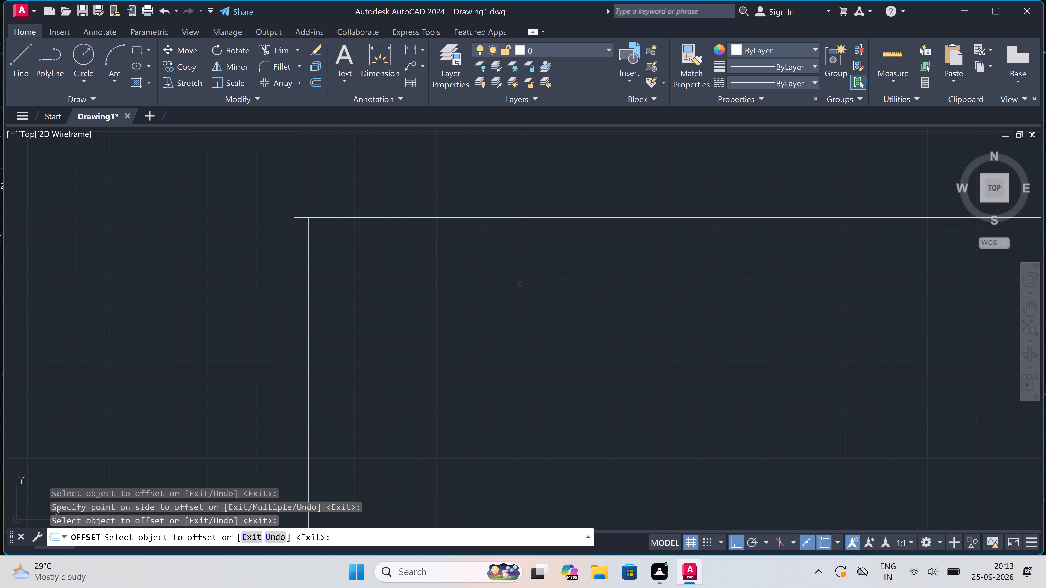
key(Escape)
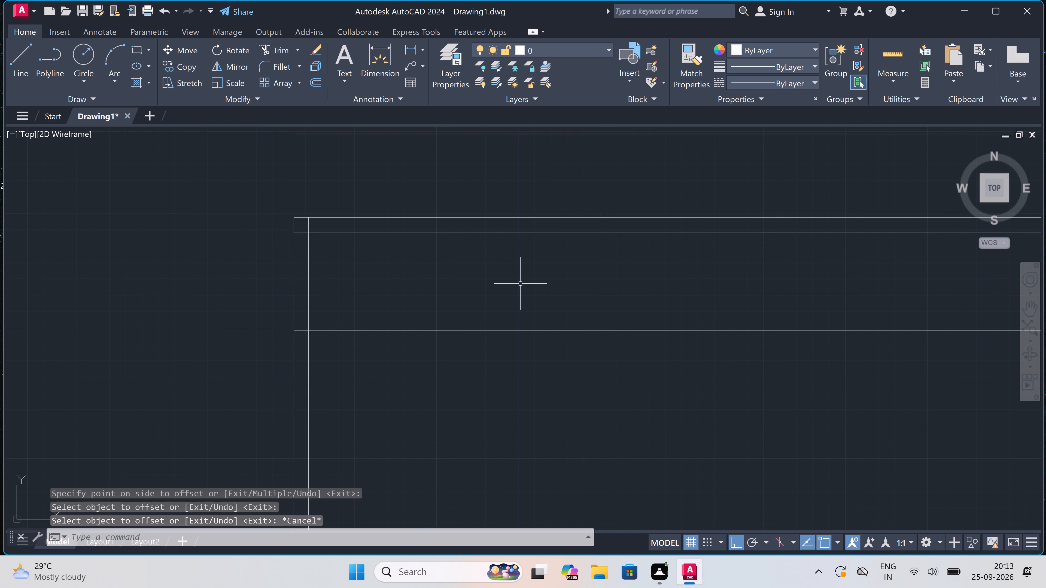
Delete the horizontal offset line lying above the top outer wall.
scroll(520, 284, down, 4)
scroll(526, 265, up, 2)
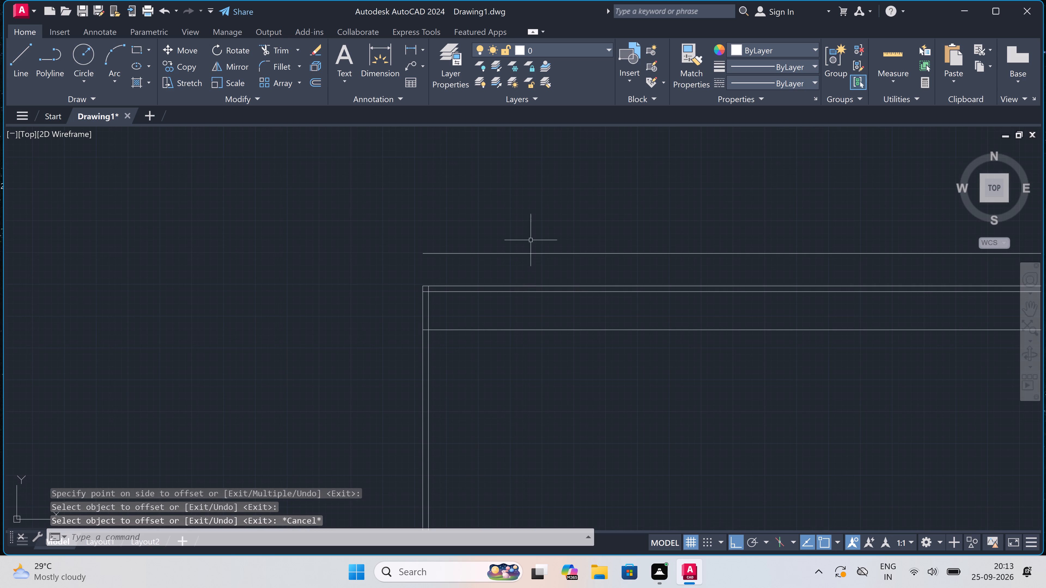
double_click(532, 237)
double_click(498, 267)
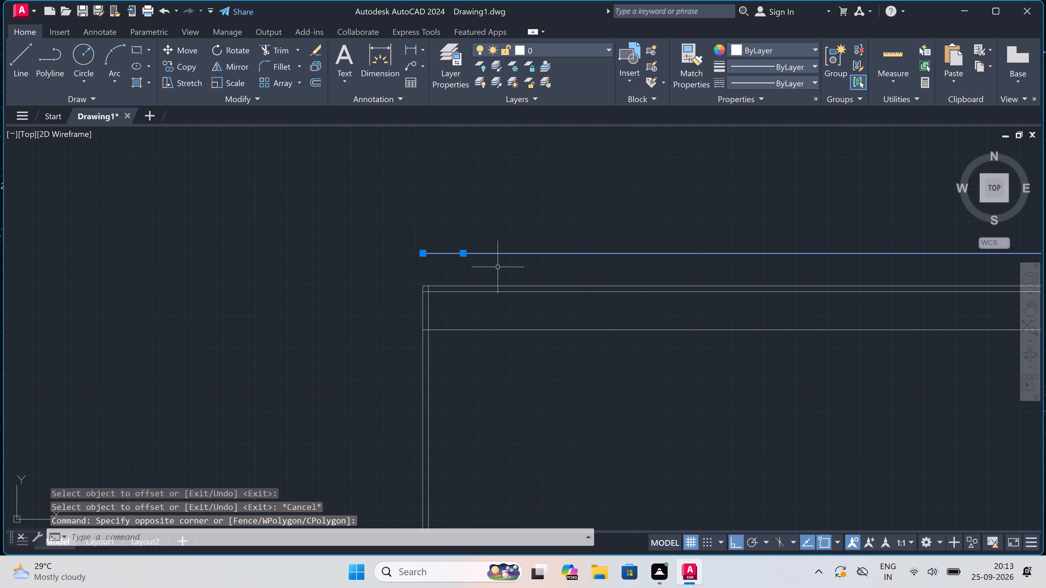
key(Delete)
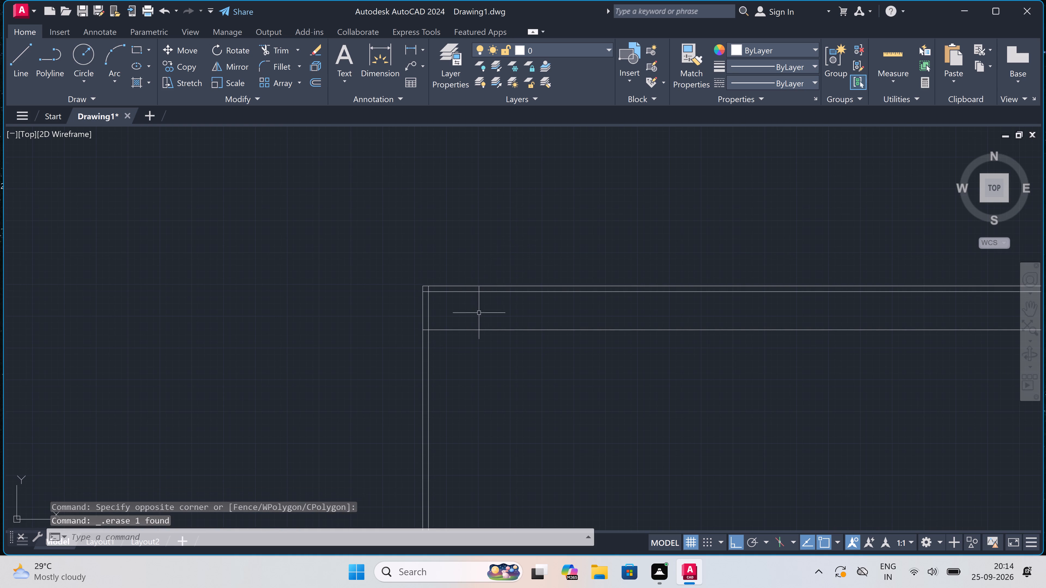
Offset the horizontal room line below the top wall 4.5" downward to form a partition wall.
scroll(468, 325, up, 3)
scroll(469, 324, down, 1)
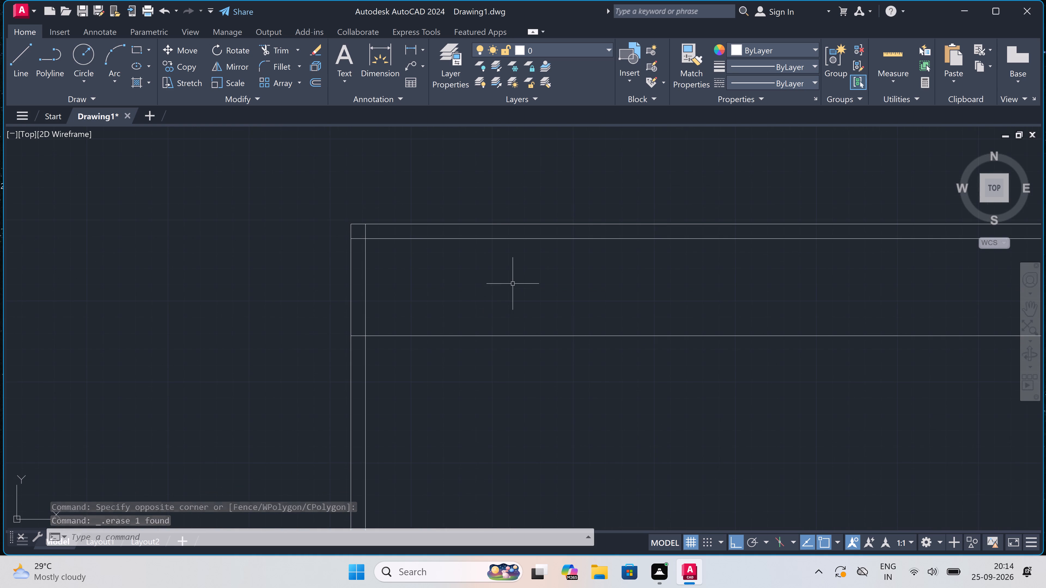
scroll(513, 284, up, 1)
text(o)
key(space)
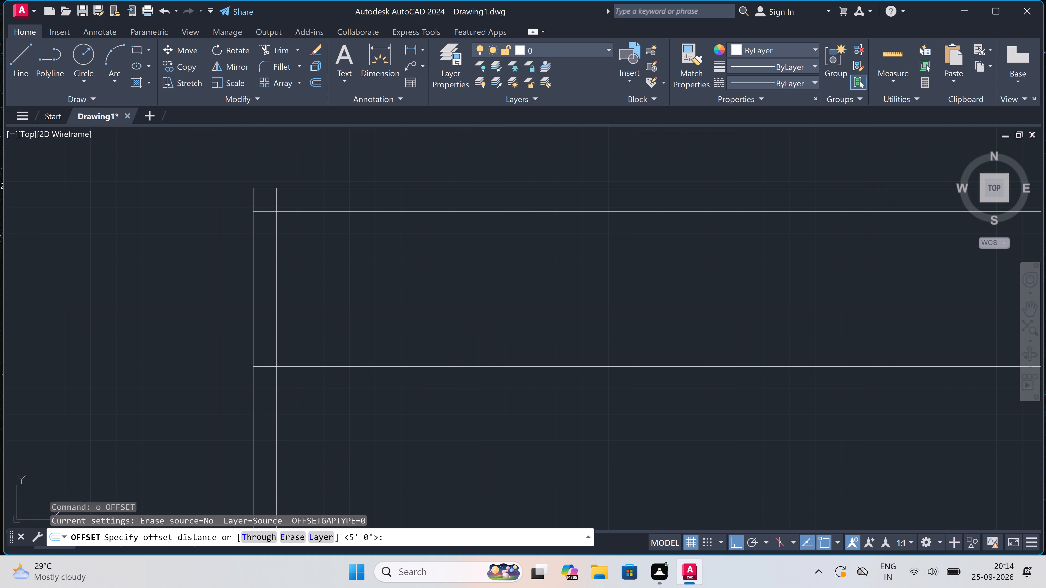
click(492, 369)
key(4)
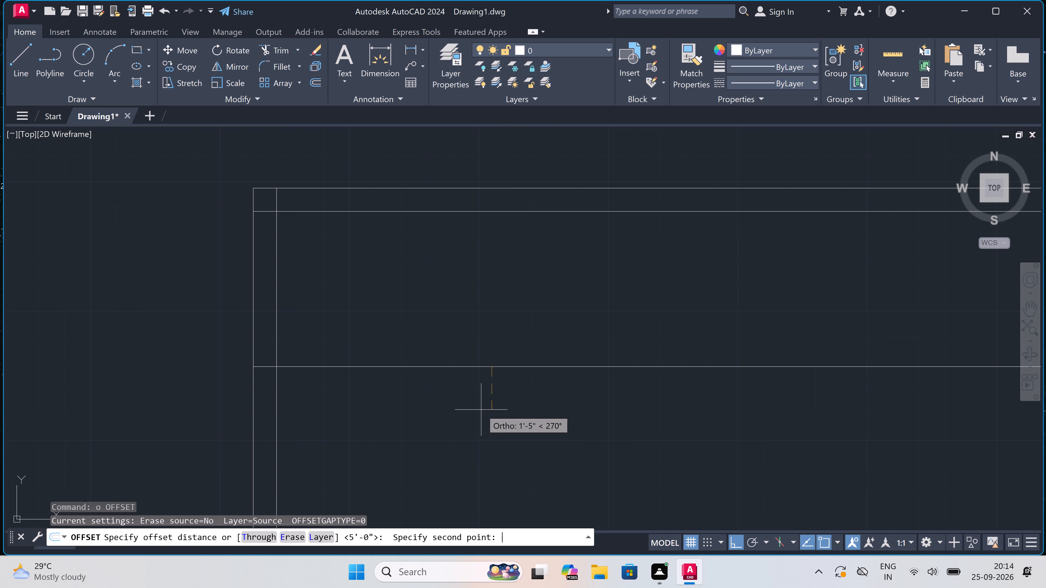
text(.5)
text(")
key(space)
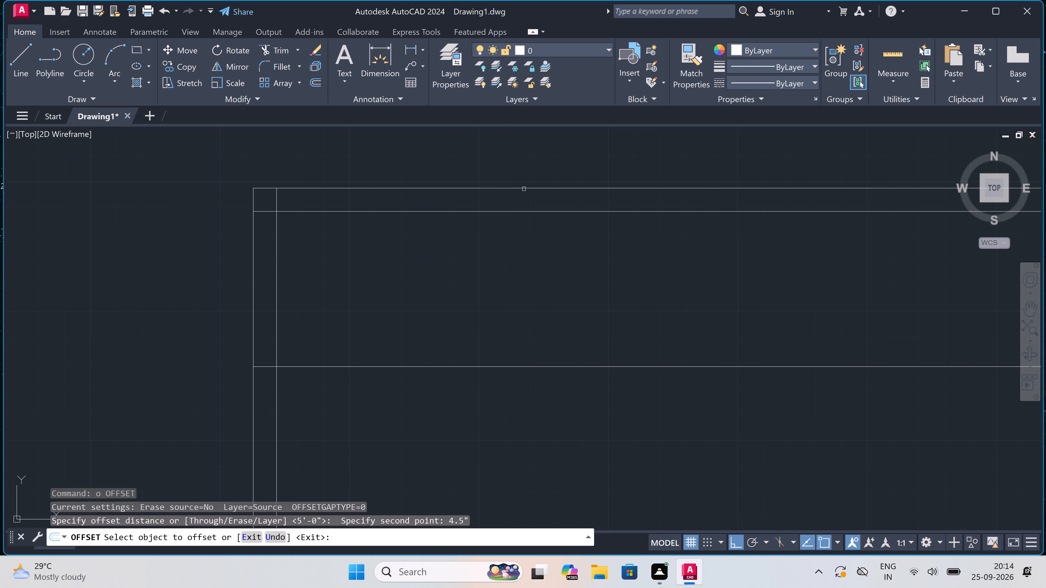
double_click(527, 367)
click(519, 401)
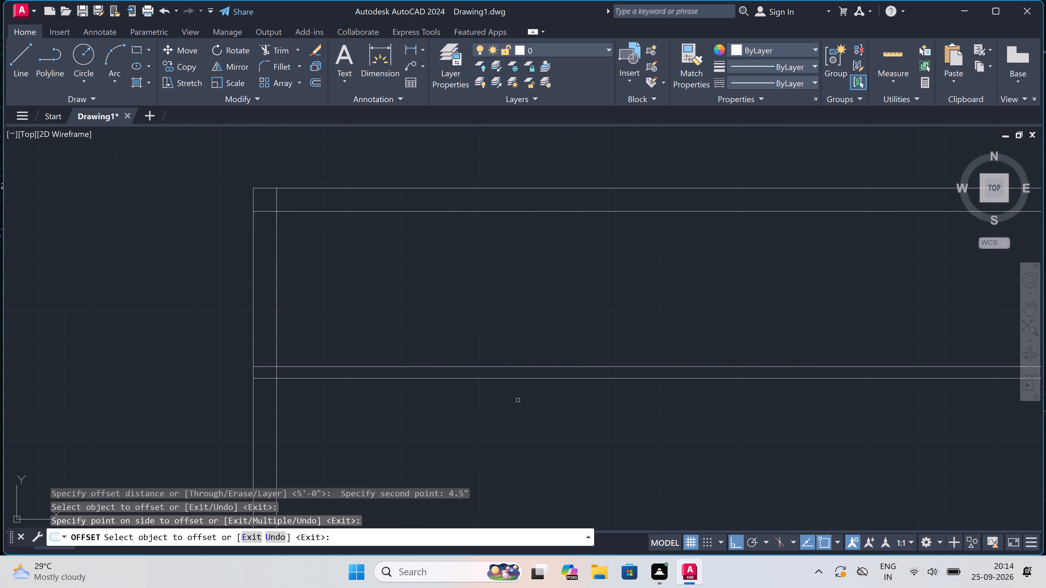
key(Escape)
Offset the inner line of the top wall 13'6" downward.
key(space)
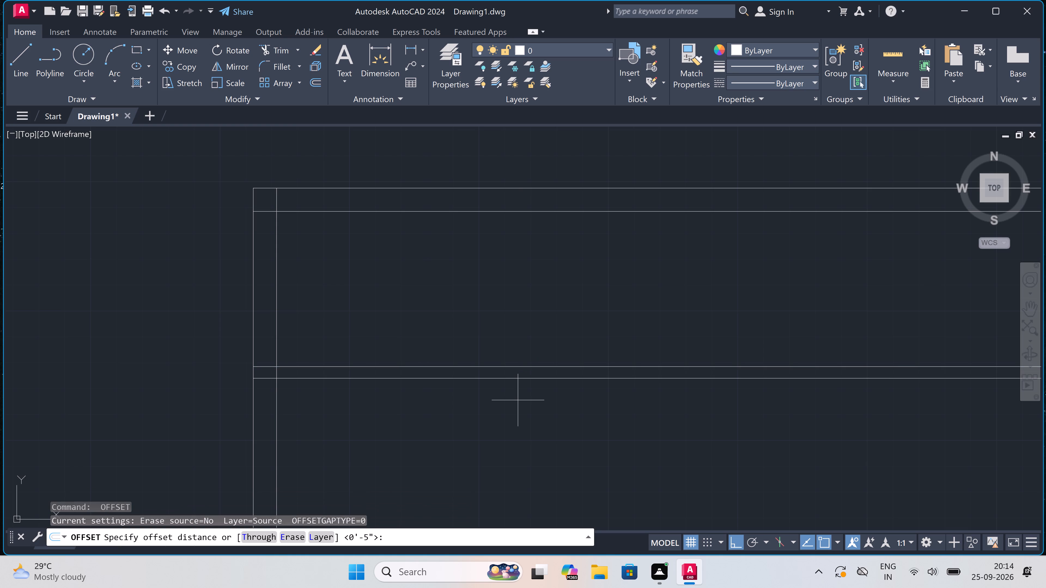
scroll(523, 388, down, 1)
click(522, 385)
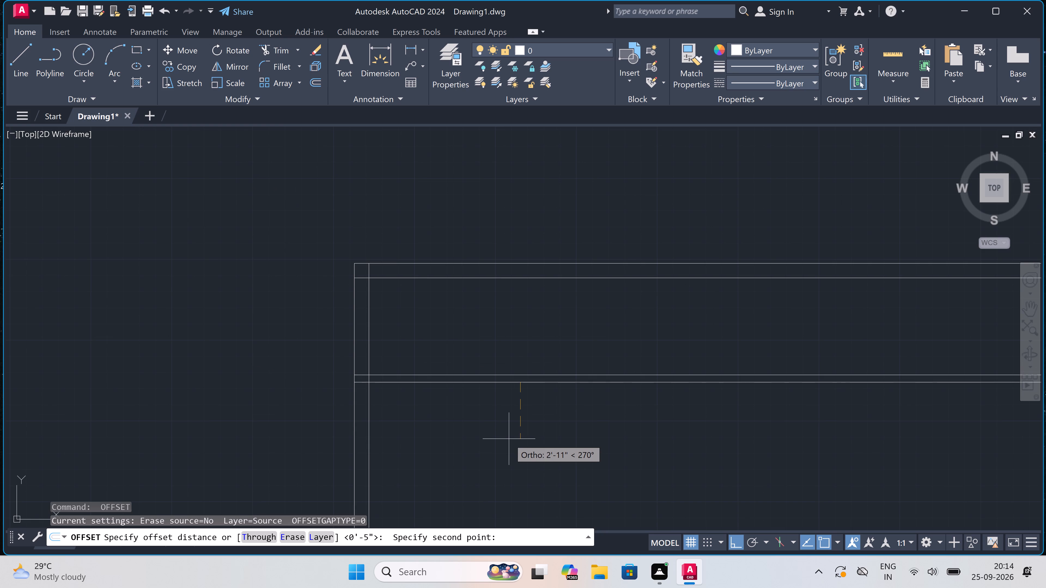
text(13'6)
text(")
key(space)
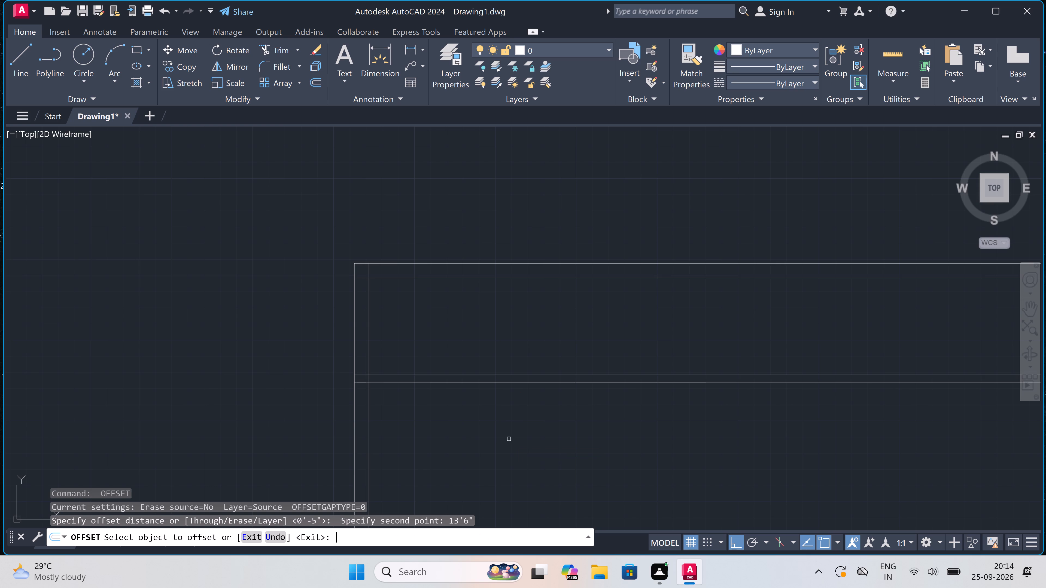
click(528, 277)
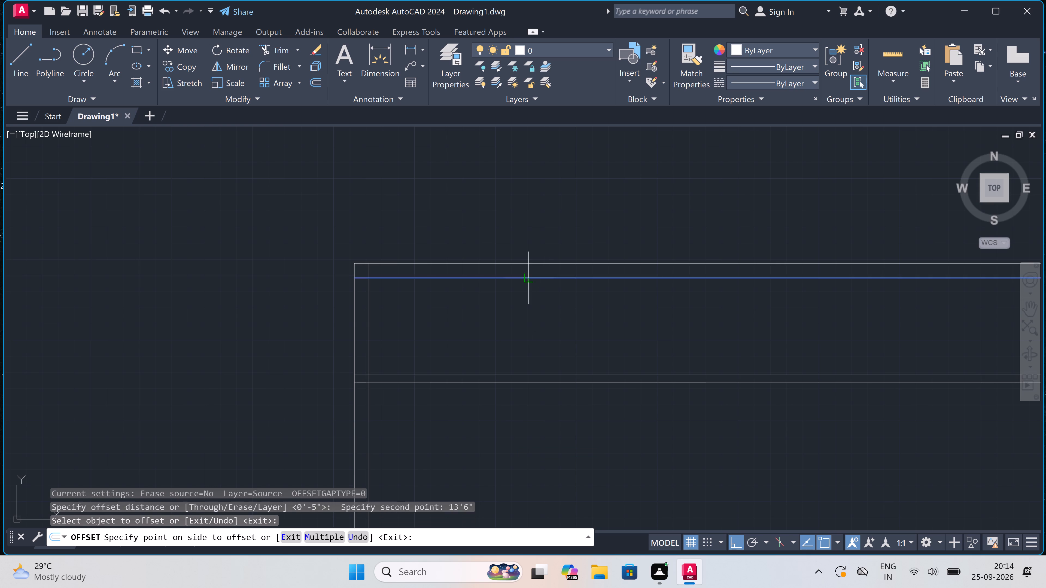
click(485, 412)
scroll(484, 412, down, 3)
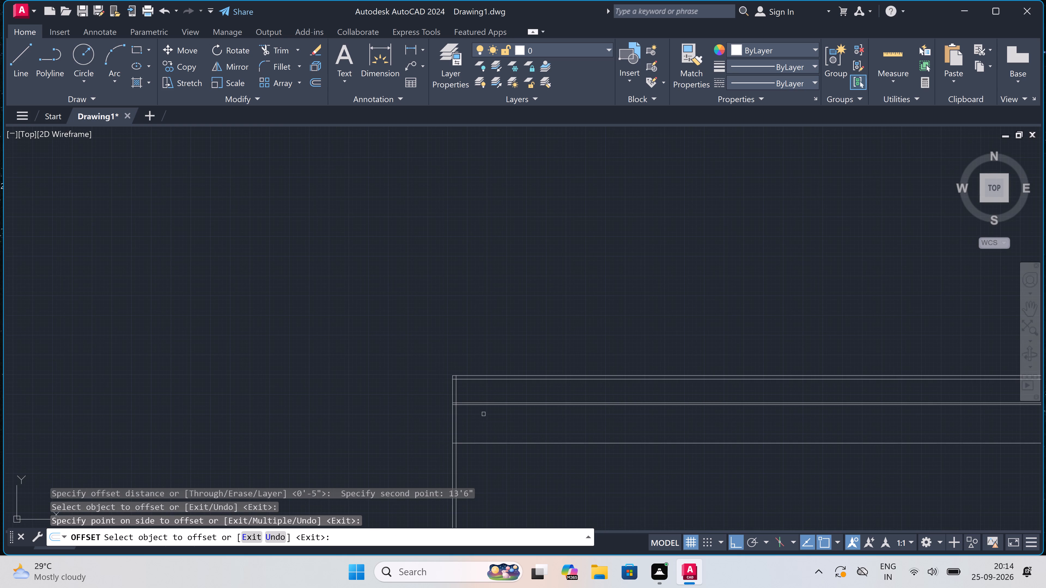
scroll(487, 453, up, 3)
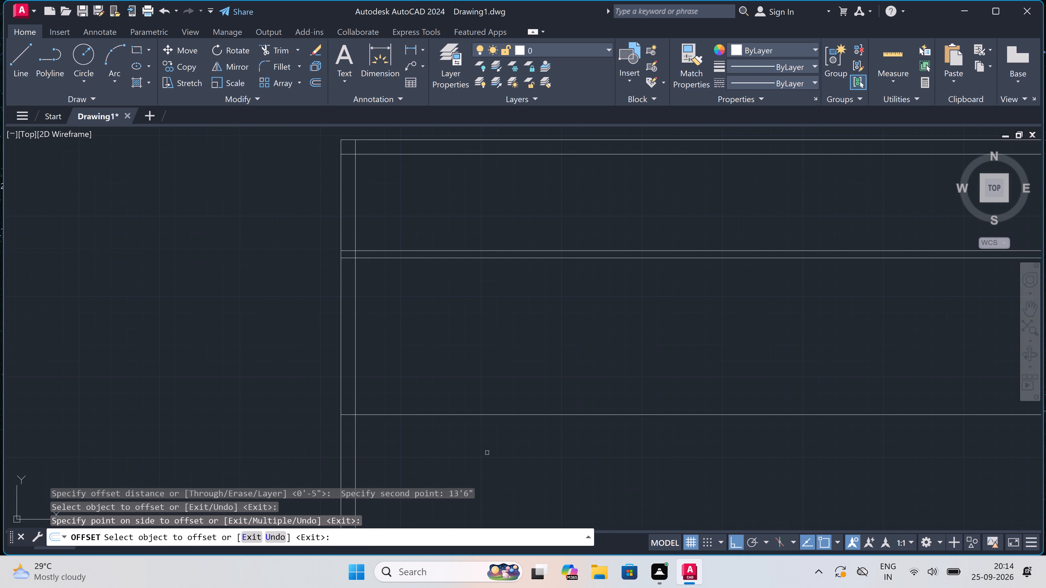
key(Escape)
Offset the lowest horizontal line 9" downward to give that wall its thickness.
key(space)
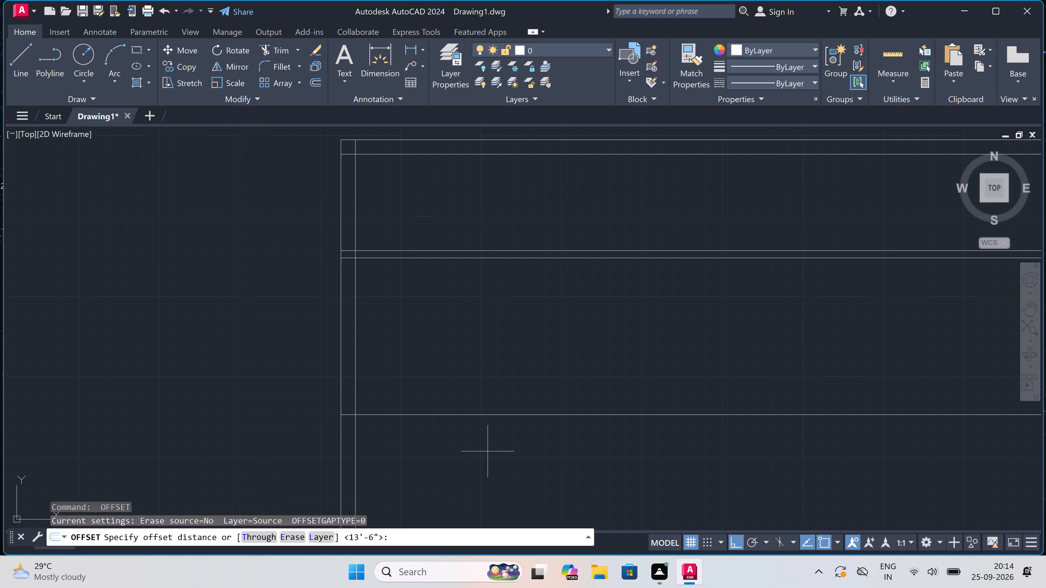
click(516, 415)
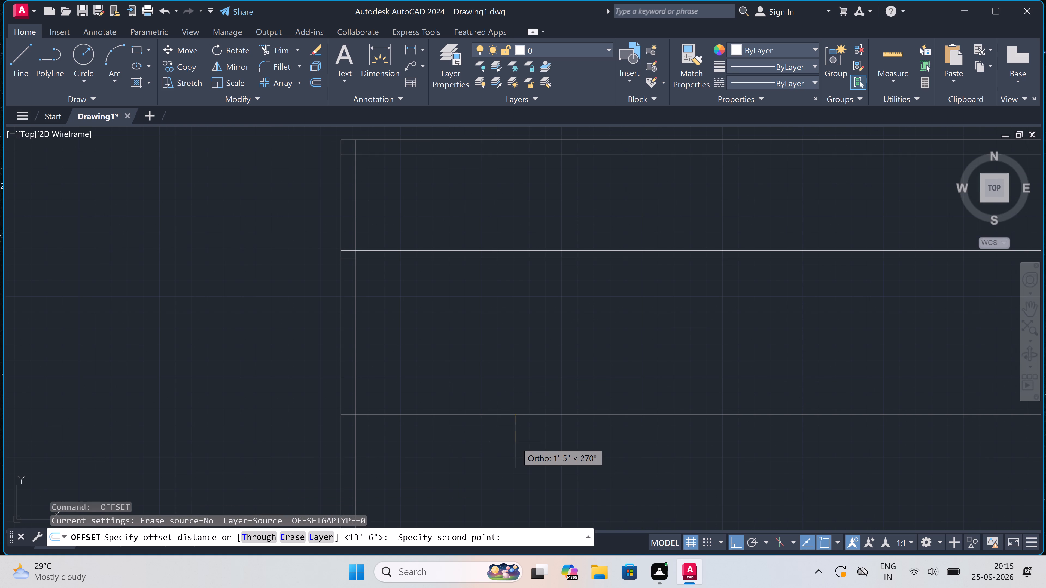
key(9)
text(")
key(space)
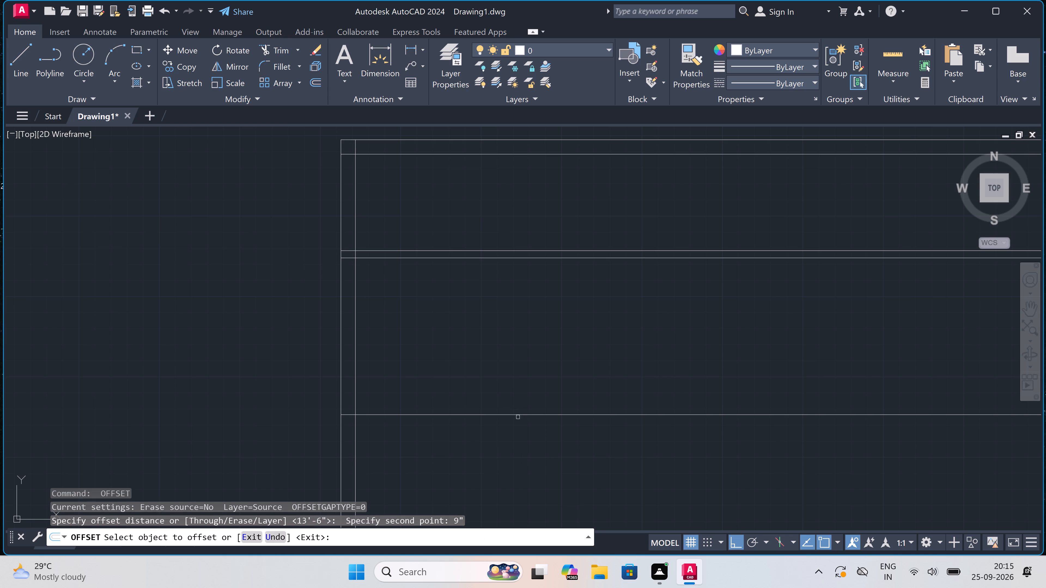
click(517, 415)
click(515, 432)
scroll(515, 432, down, 1)
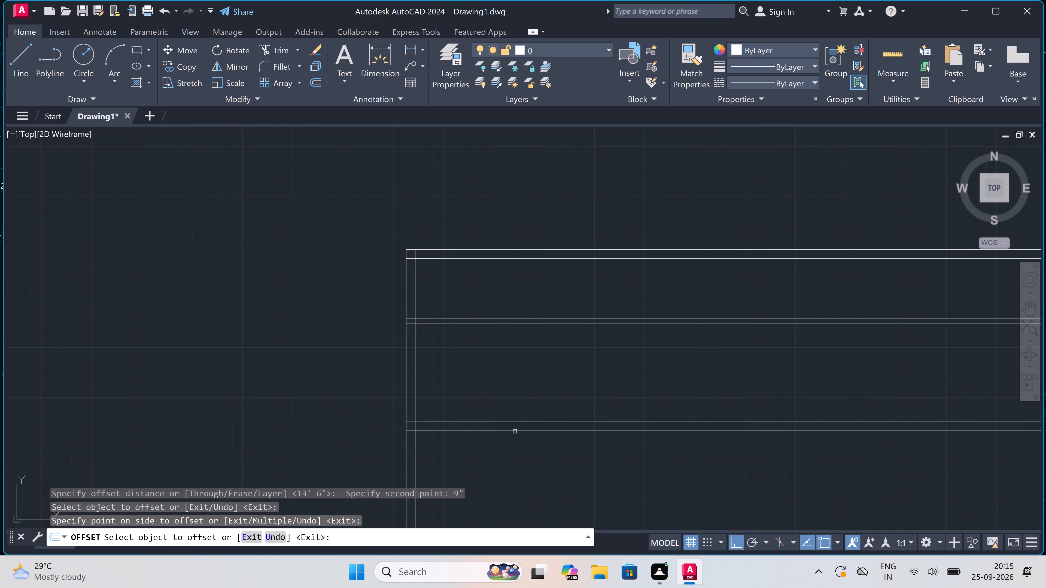
key(Escape)
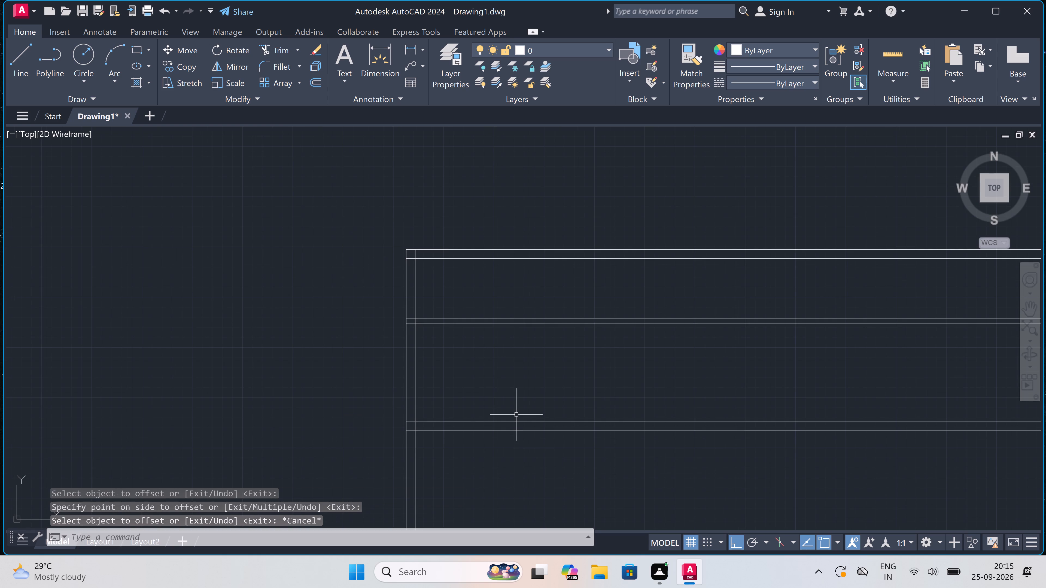
Offset the inner line of the left wall 5'4.5" to the right, into the plan.
key(space)
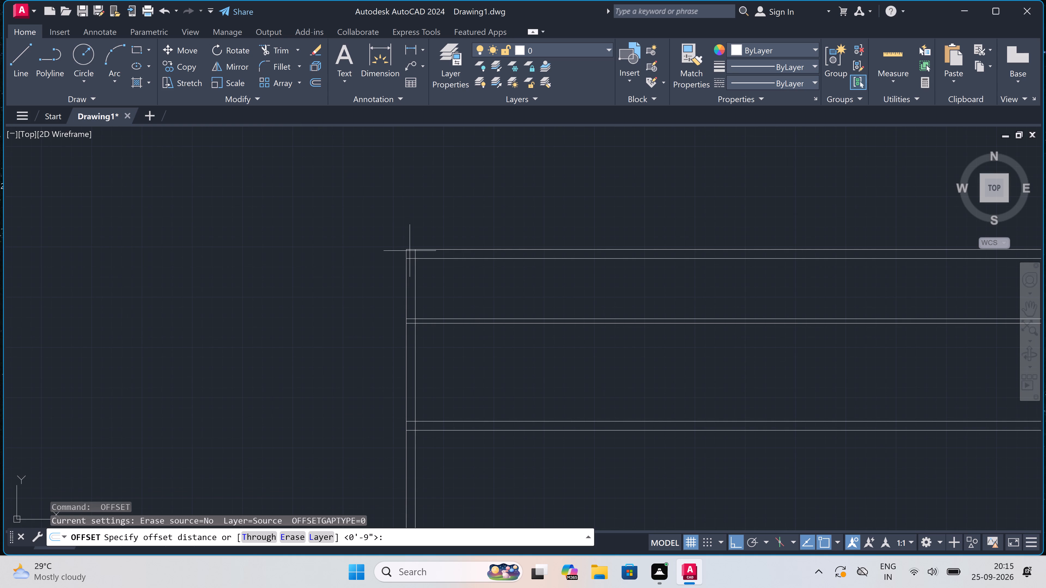
click(414, 302)
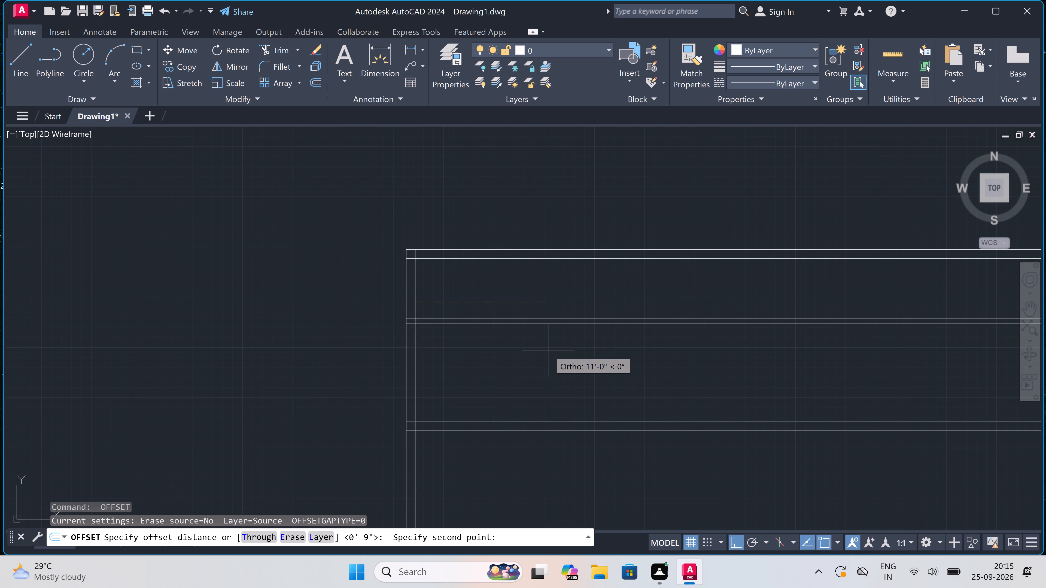
key(5)
key(apostrophe)
key(4)
key(period)
key(5)
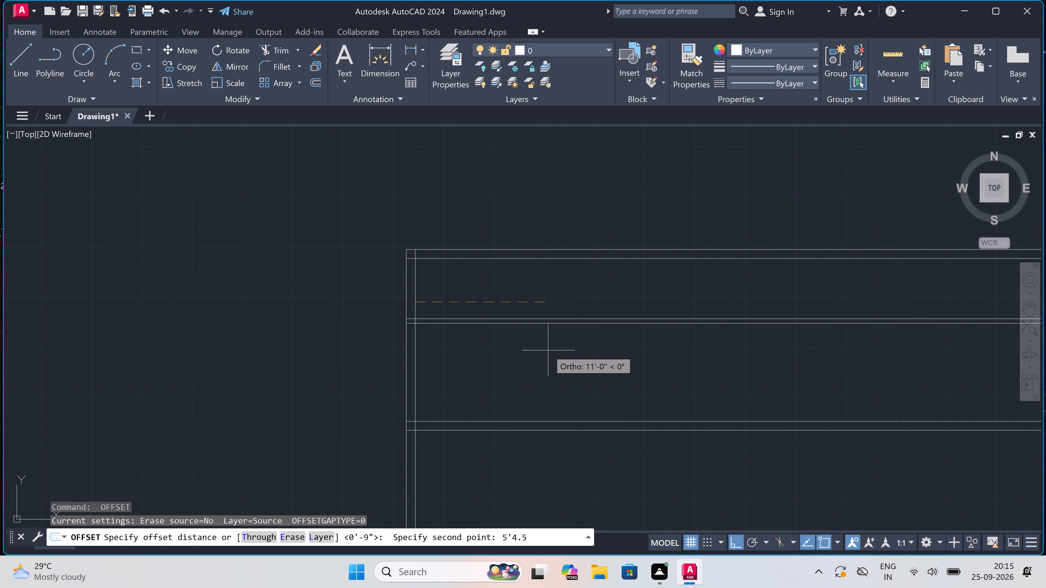
text(")
key(space)
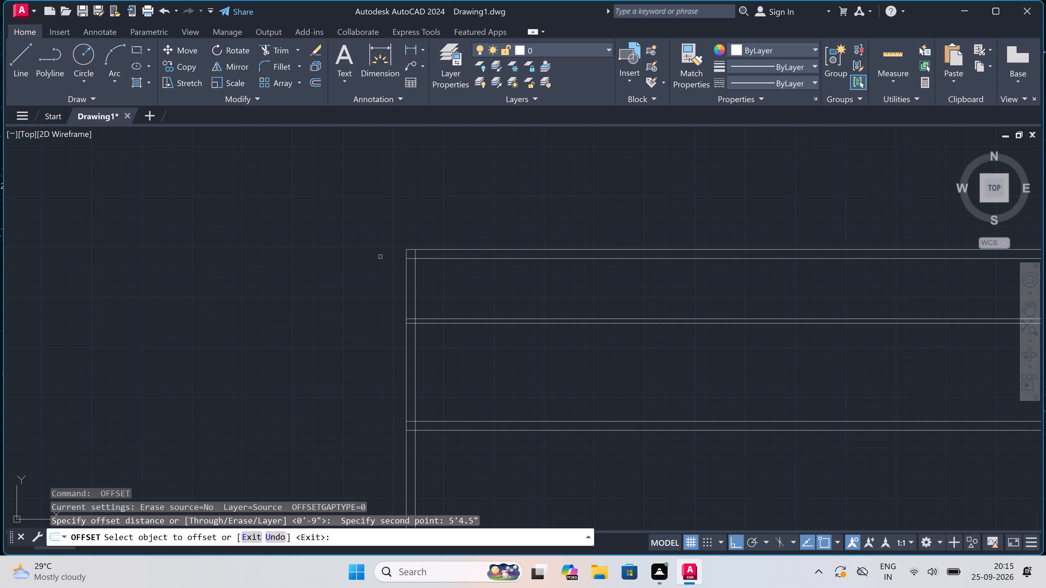
click(416, 278)
click(473, 262)
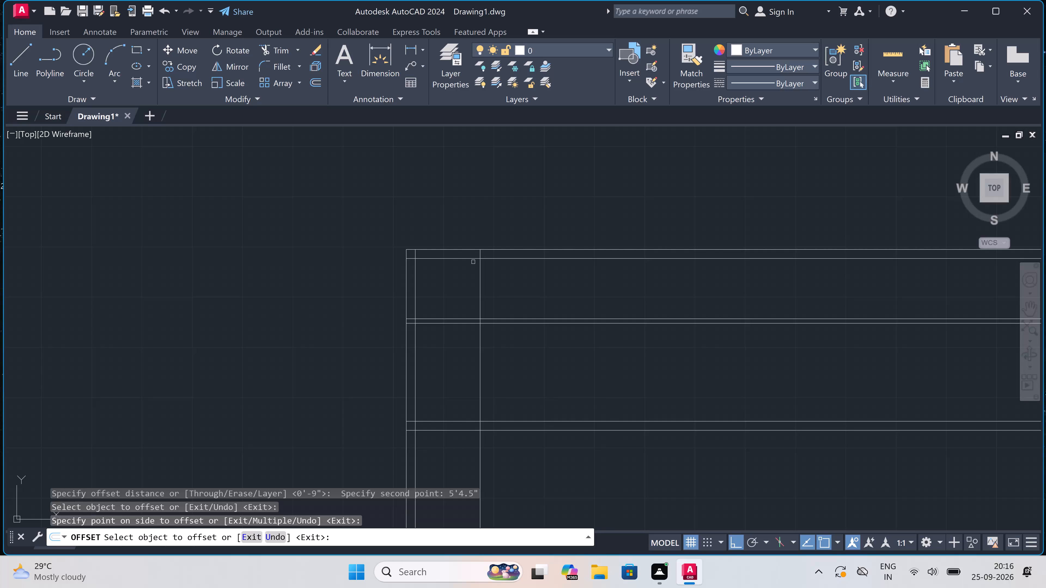
key(Escape)
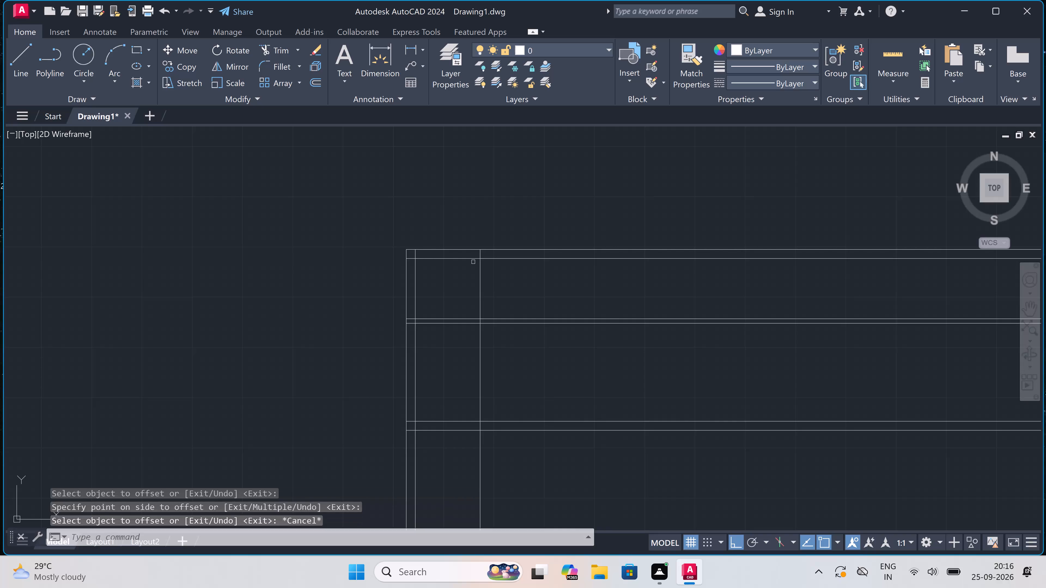
Offset the vertical line of the small top-left room 4.5" to its right and also 4.5" to its left.
text(o)
key(space)
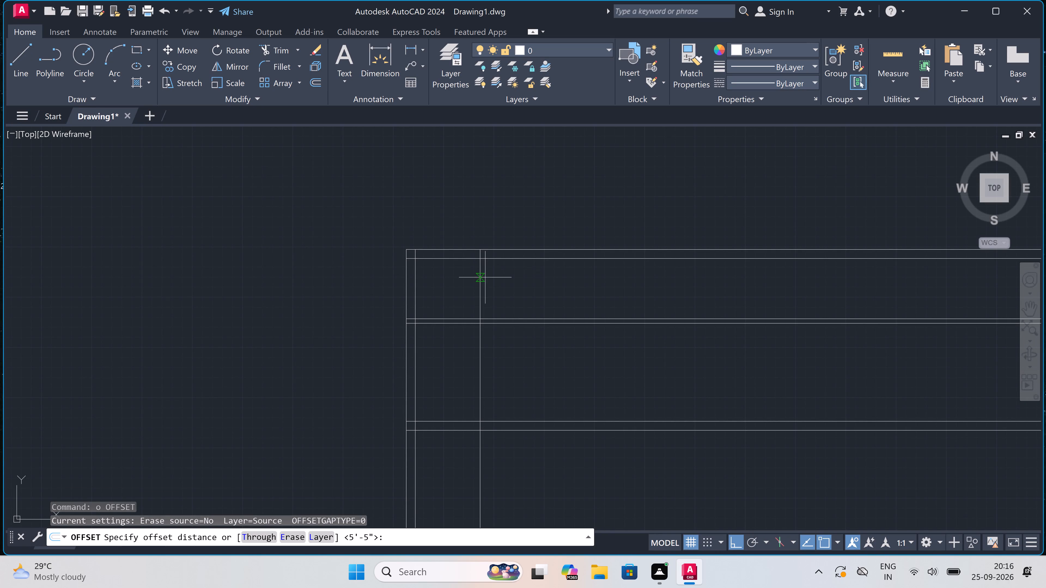
scroll(487, 287, up, 2)
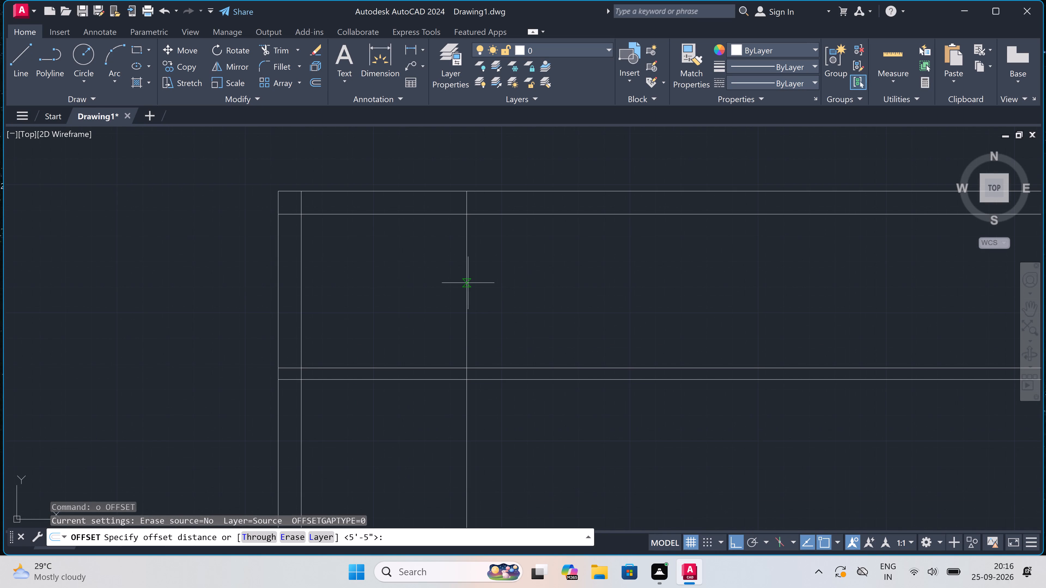
click(467, 283)
drag(467, 283, 469, 285)
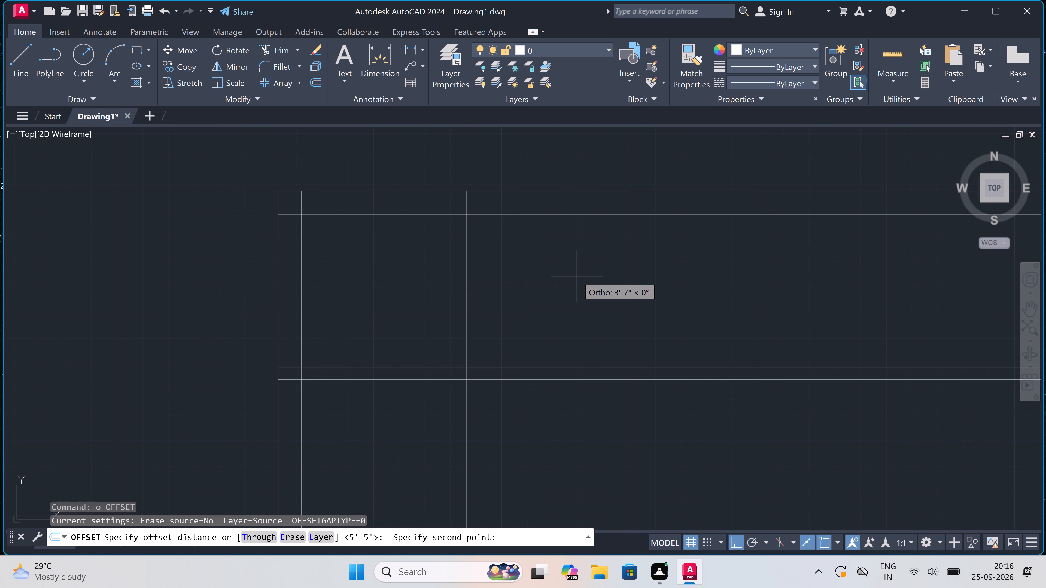
key(4)
text(.5)
text(")
key(space)
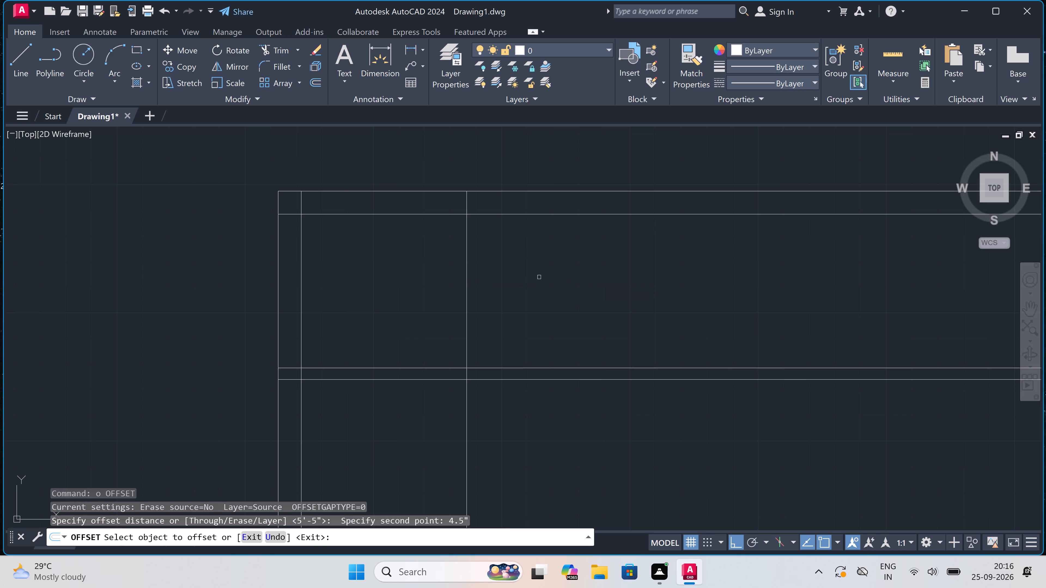
double_click(466, 298)
double_click(488, 288)
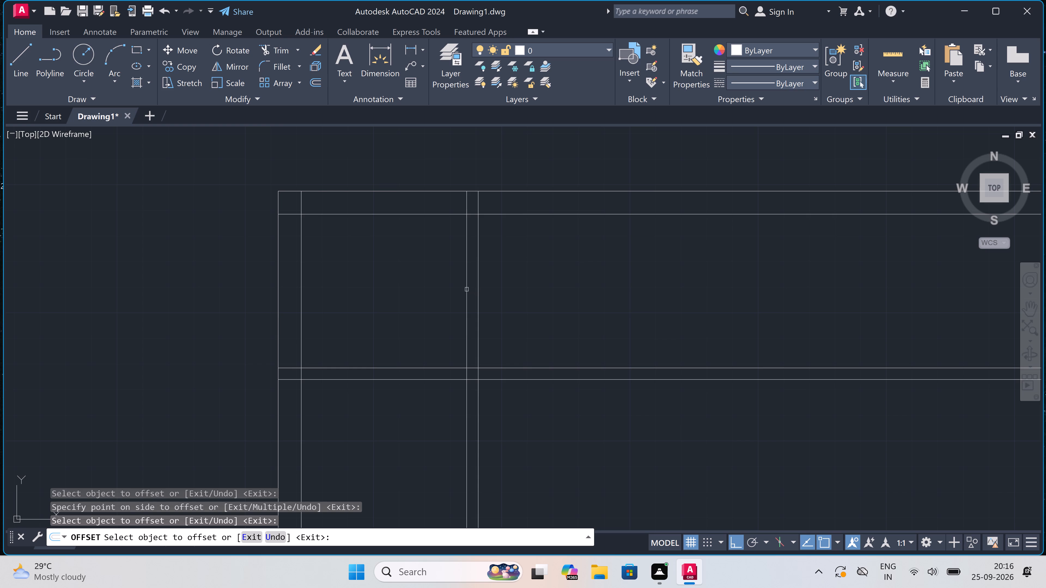
drag(467, 289, 464, 288)
click(451, 294)
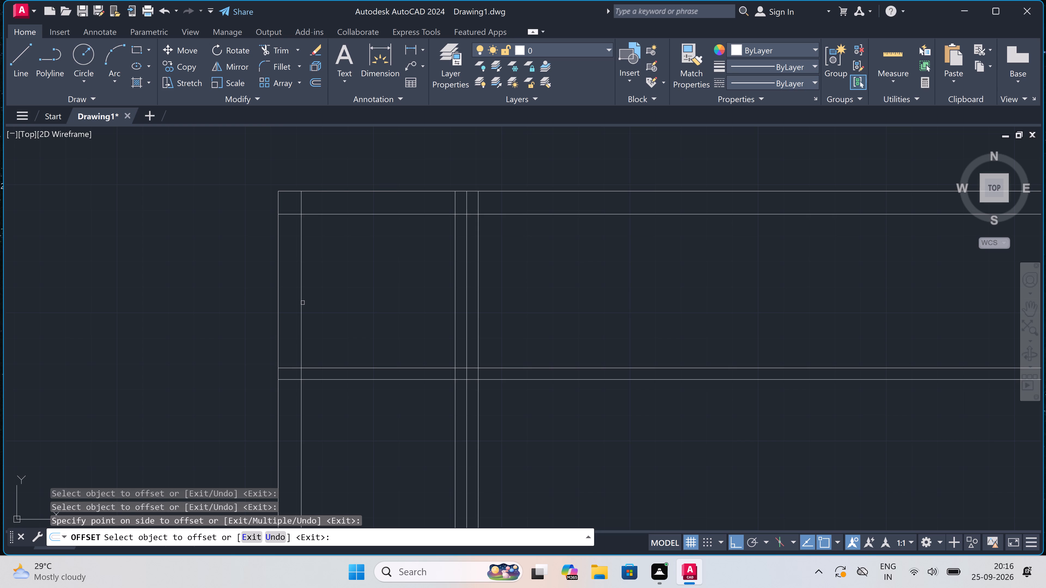
key(Escape)
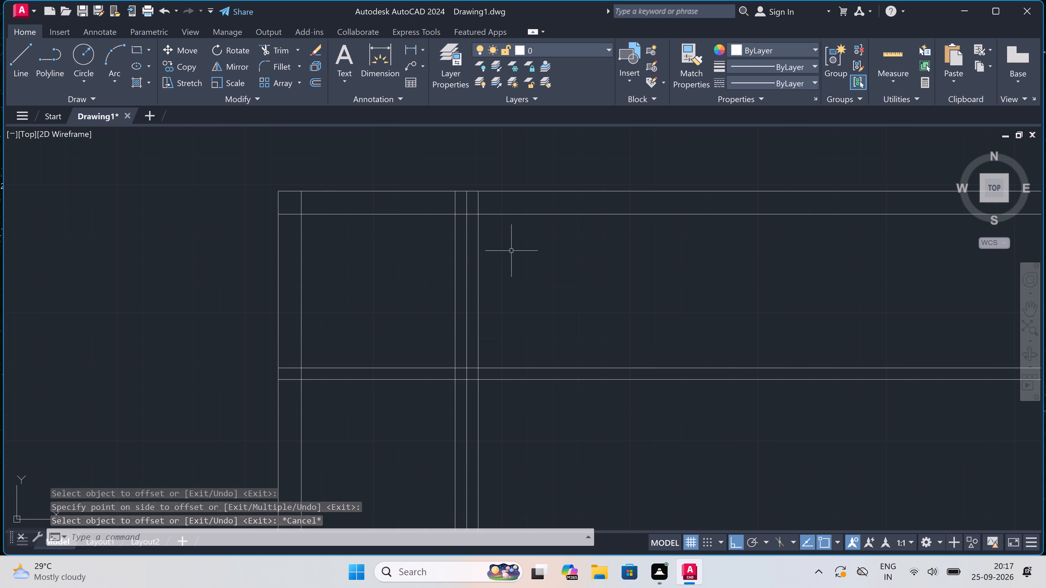
Erase the rightmost of the three vertical partition lines, leaving a pair.
click(479, 242)
key(Delete)
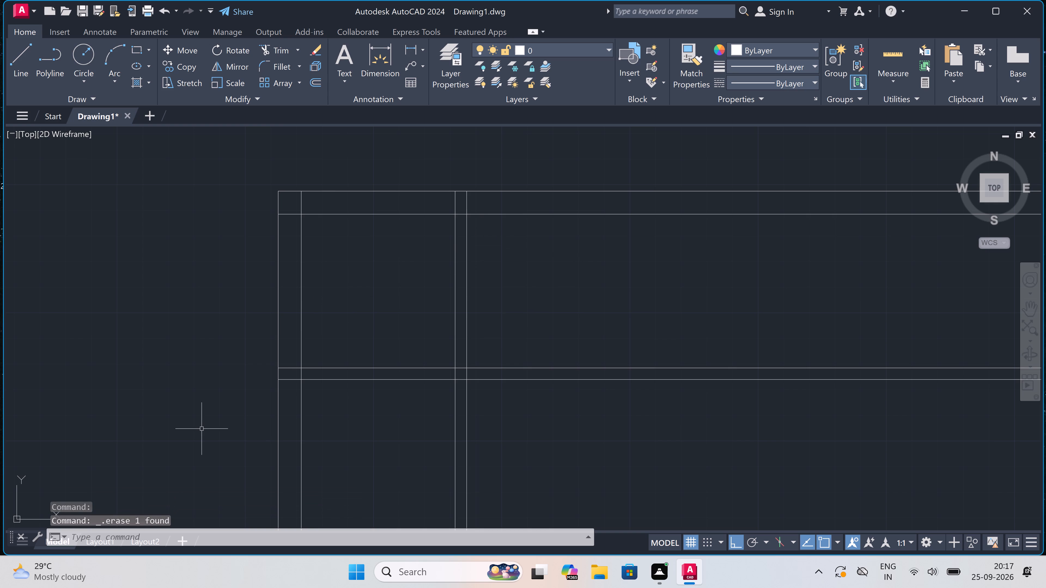
Draw a line from the corner room's lower-left inner corner 4.5" left into the wall, continuing up to the outer top wall line.
text(l)
key(space)
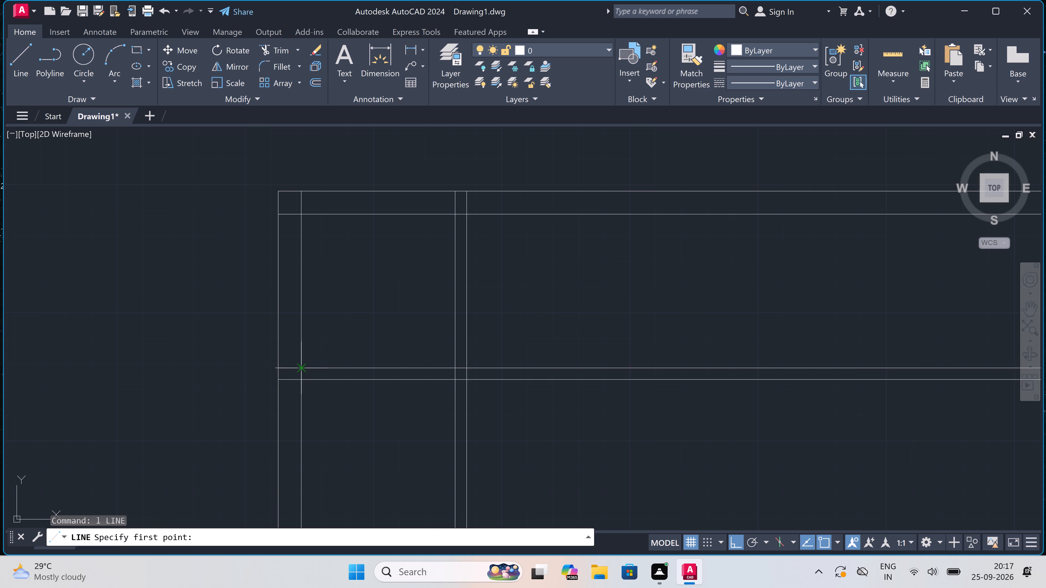
scroll(298, 364, up, 1)
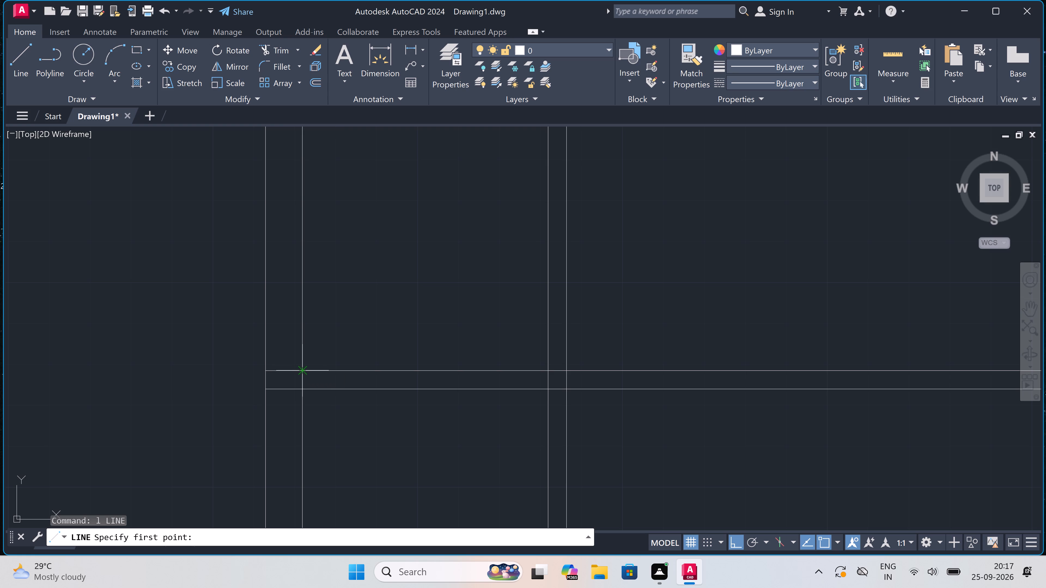
click(304, 370)
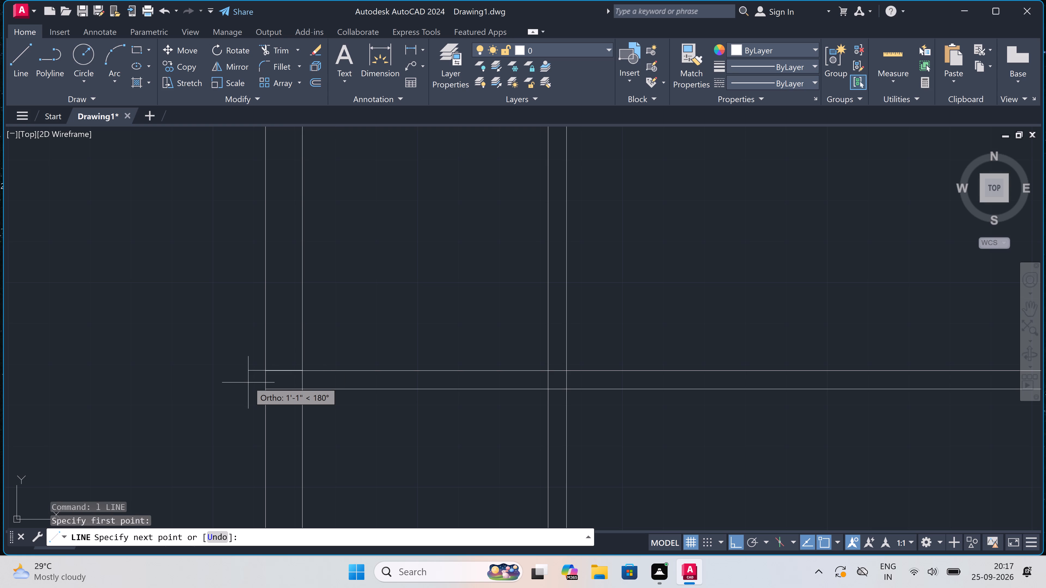
text(4.5)
text(")
key(space)
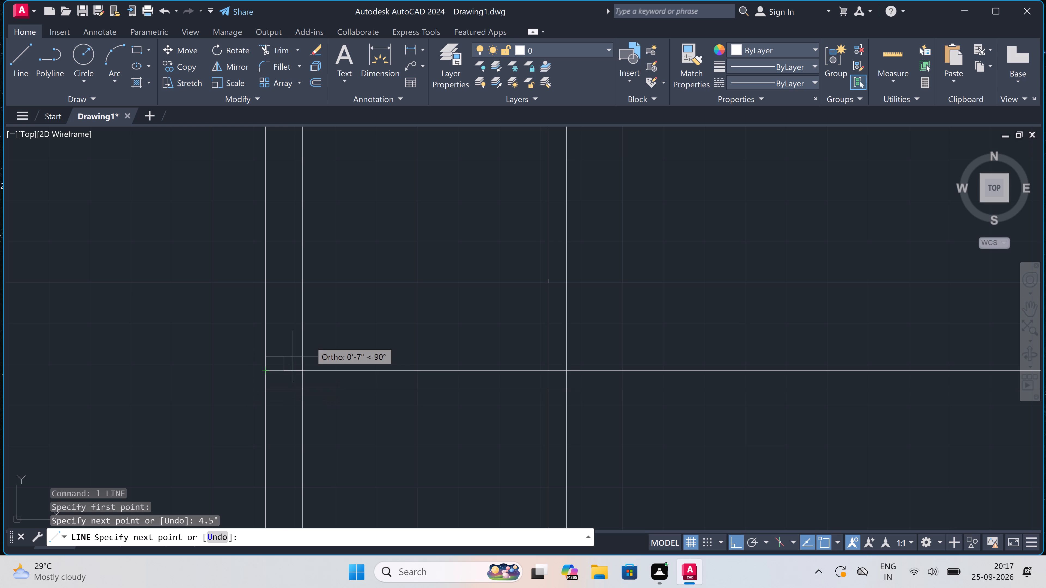
scroll(312, 336, down, 1)
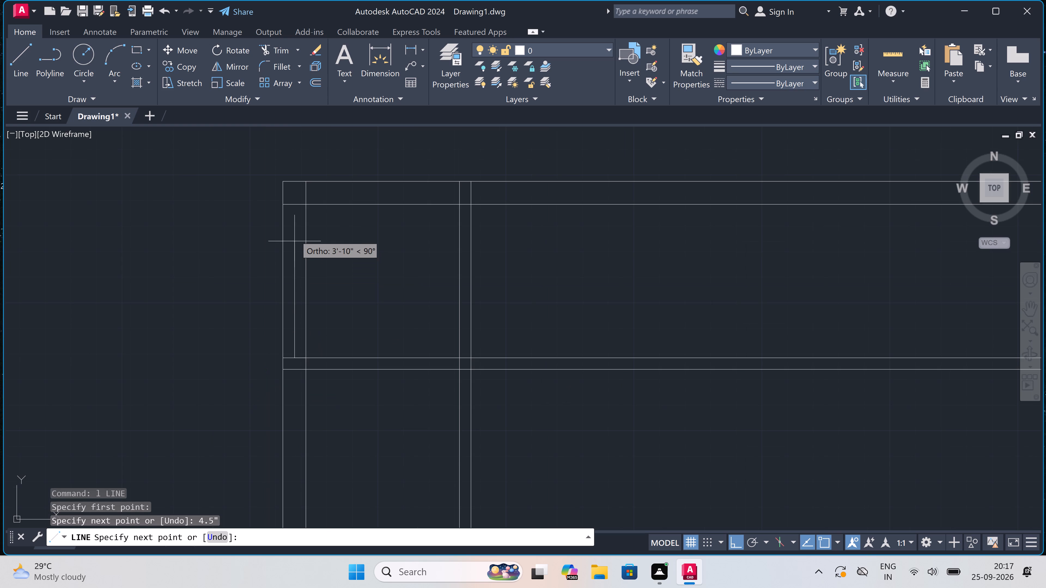
scroll(294, 198, up, 1)
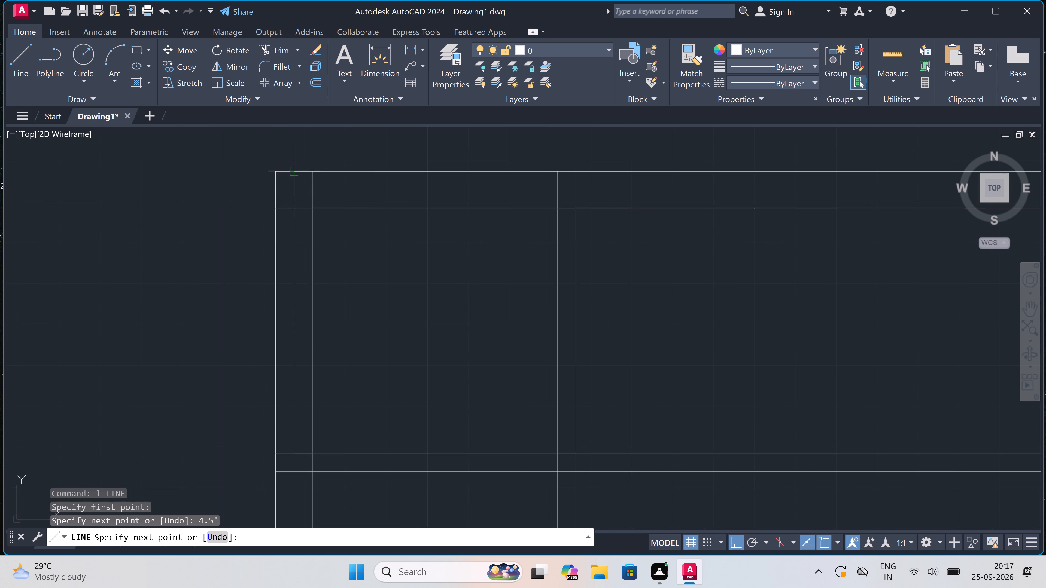
click(294, 173)
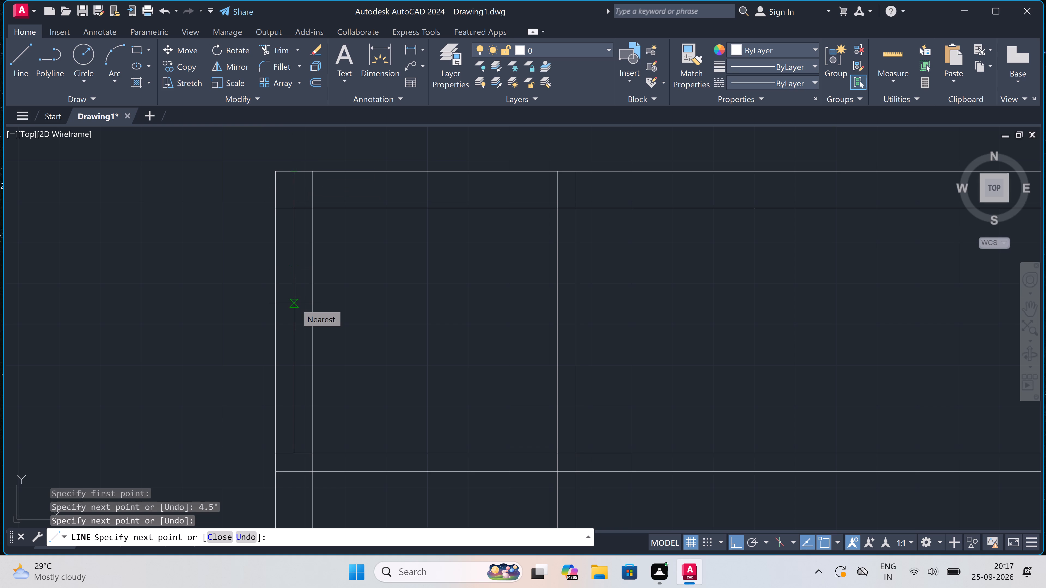
Continue the line 4.5" down from the outer top wall line, and across right to the vertical partition's left line.
key(4)
key(period)
key(5)
text(")
key(space)
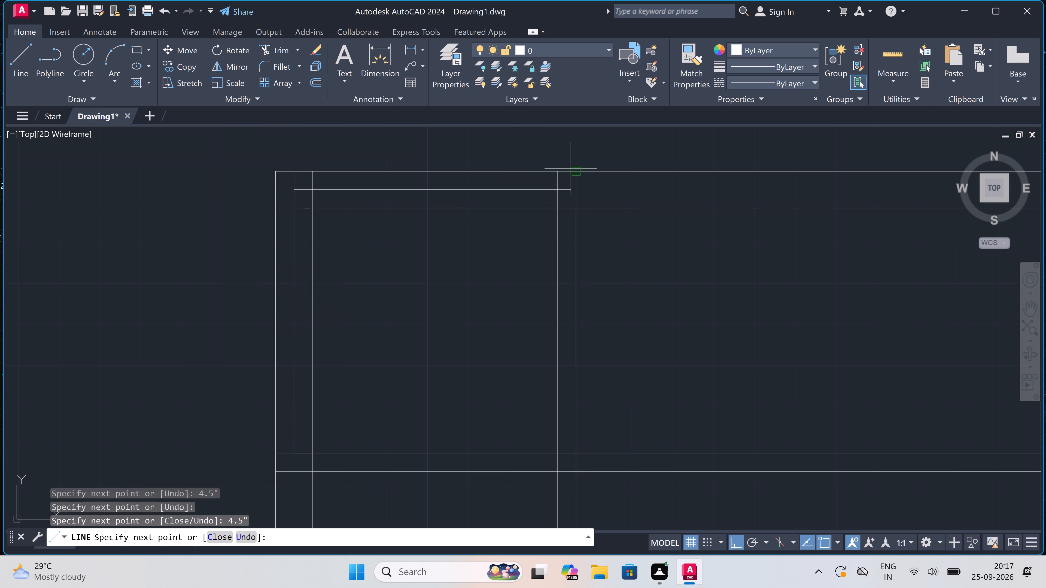
click(557, 186)
key(Escape)
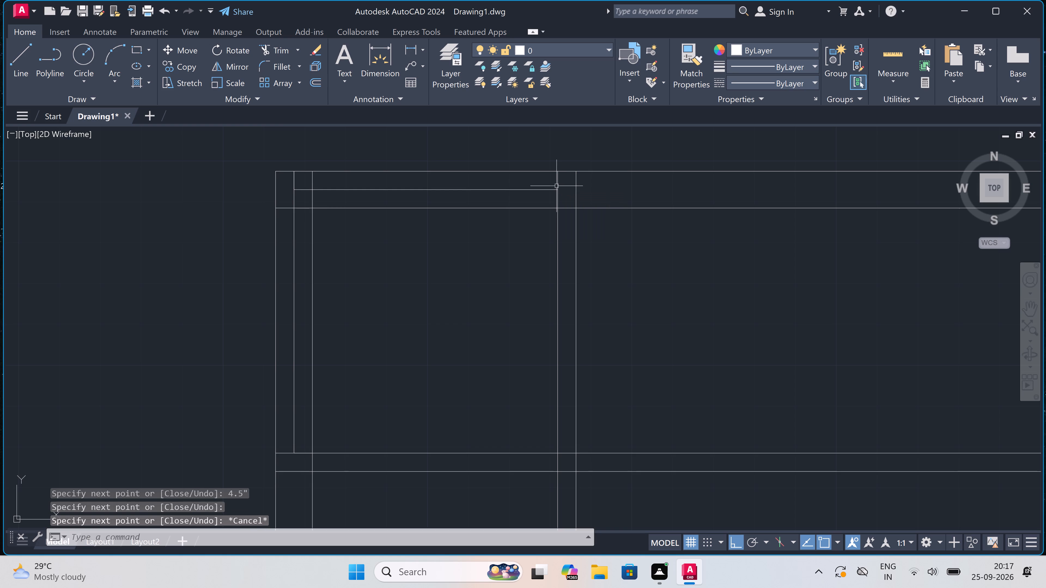
Trim the old inner wall lines and leftover stubs around the top-left corner room, leaving its new 4.5" outer walls.
text(tr)
key(space)
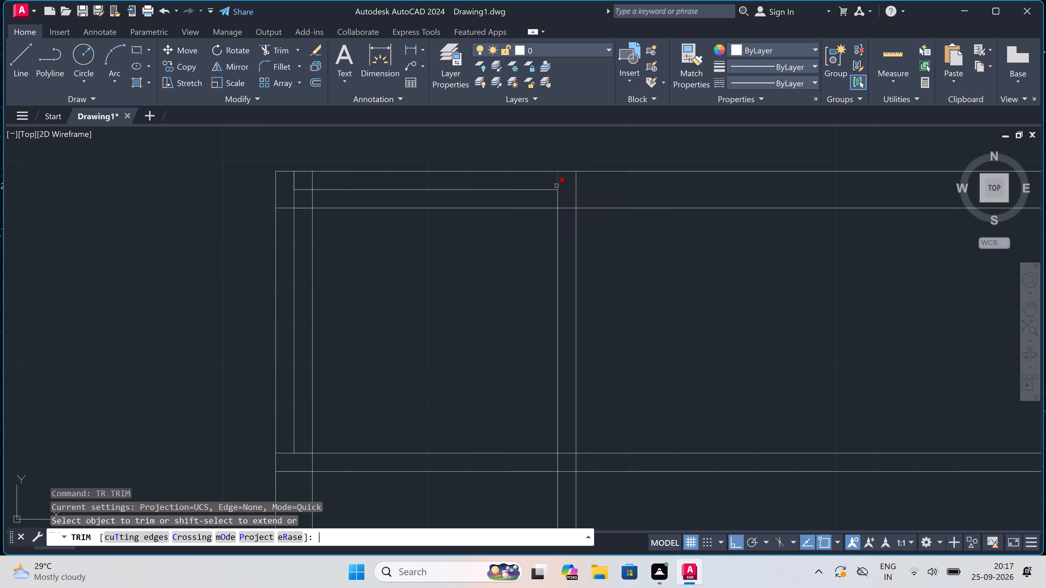
click(501, 209)
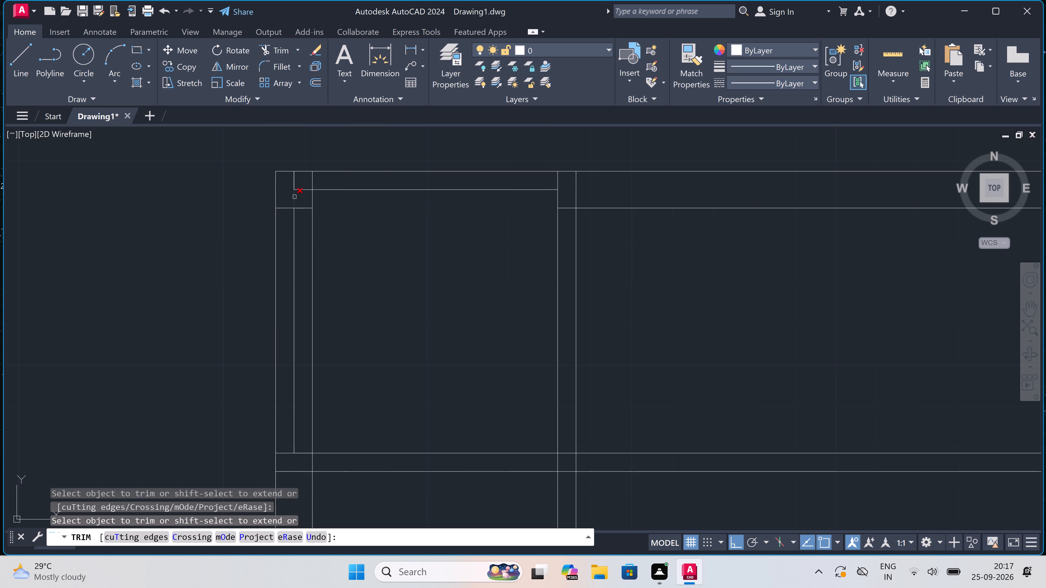
scroll(294, 197, up, 2)
click(310, 201)
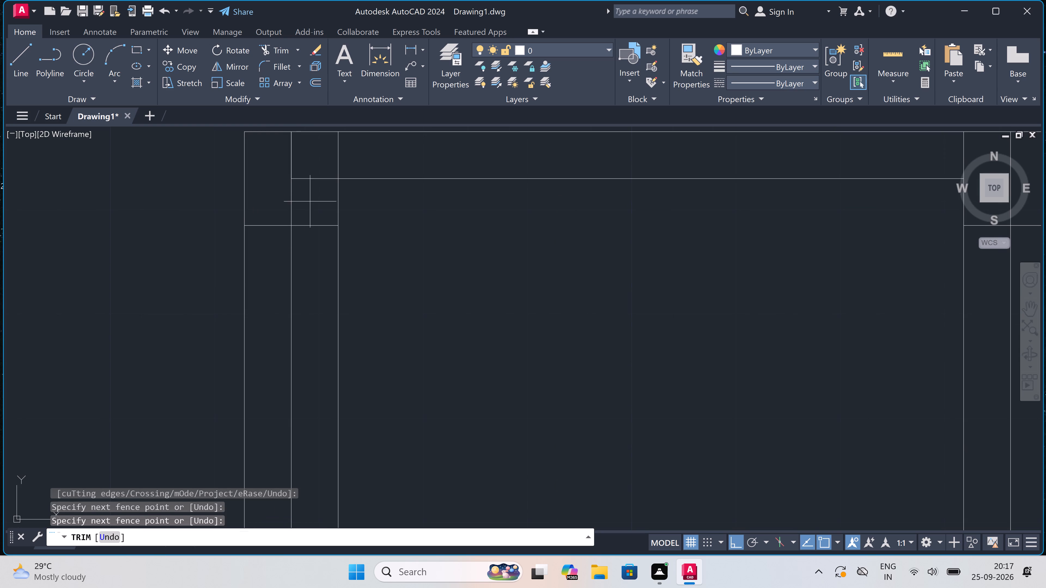
click(306, 249)
click(260, 223)
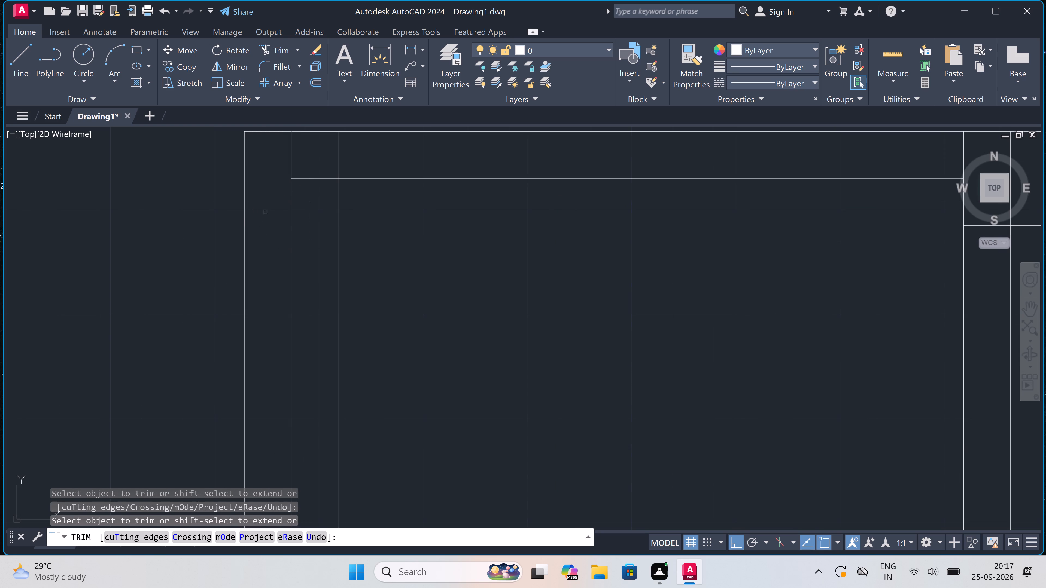
click(377, 155)
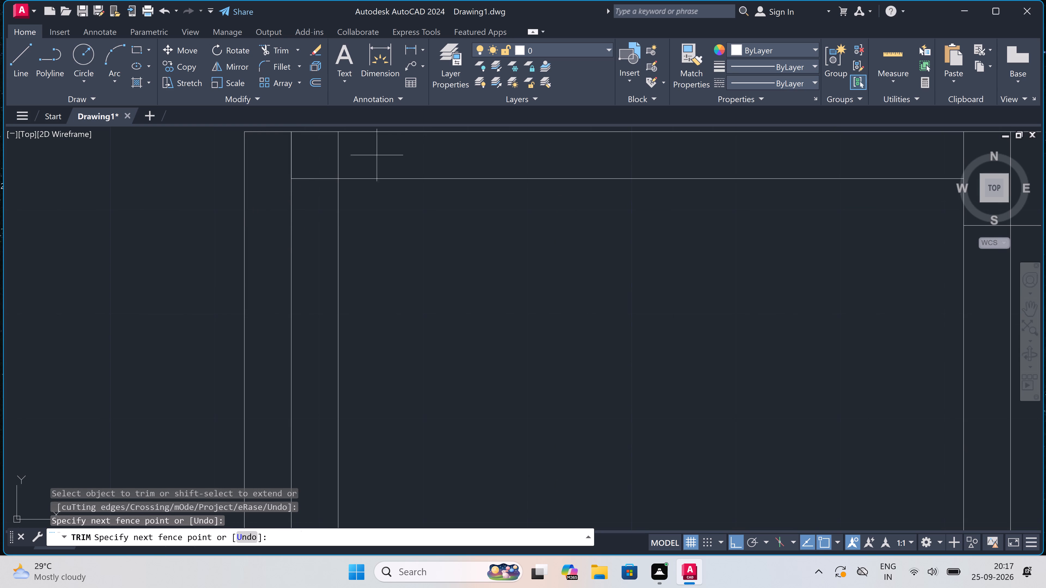
click(253, 154)
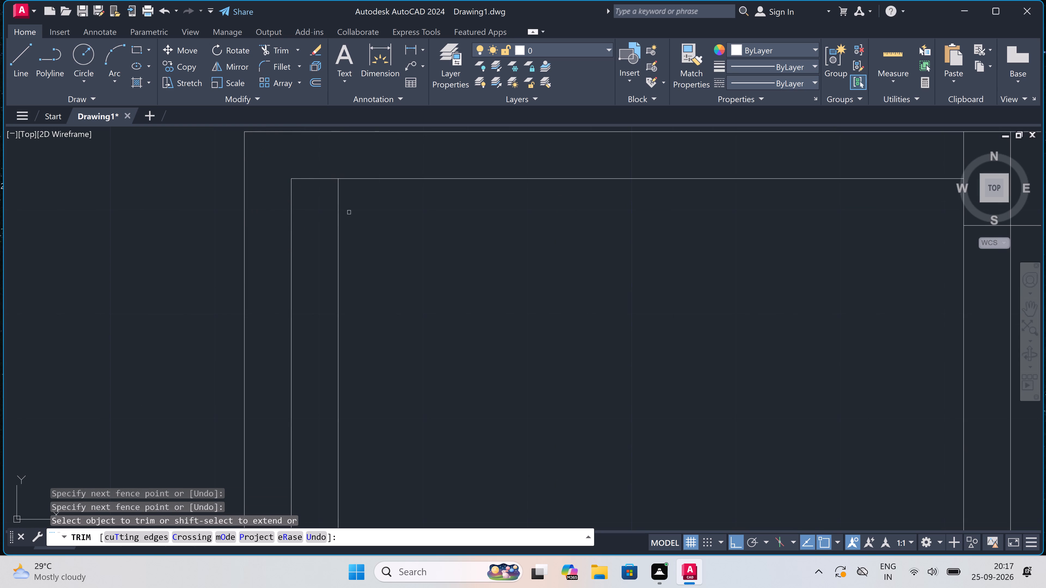
click(339, 213)
Trim the top wall's inner line where it crosses between the two vertical partition lines.
scroll(339, 213, down, 4)
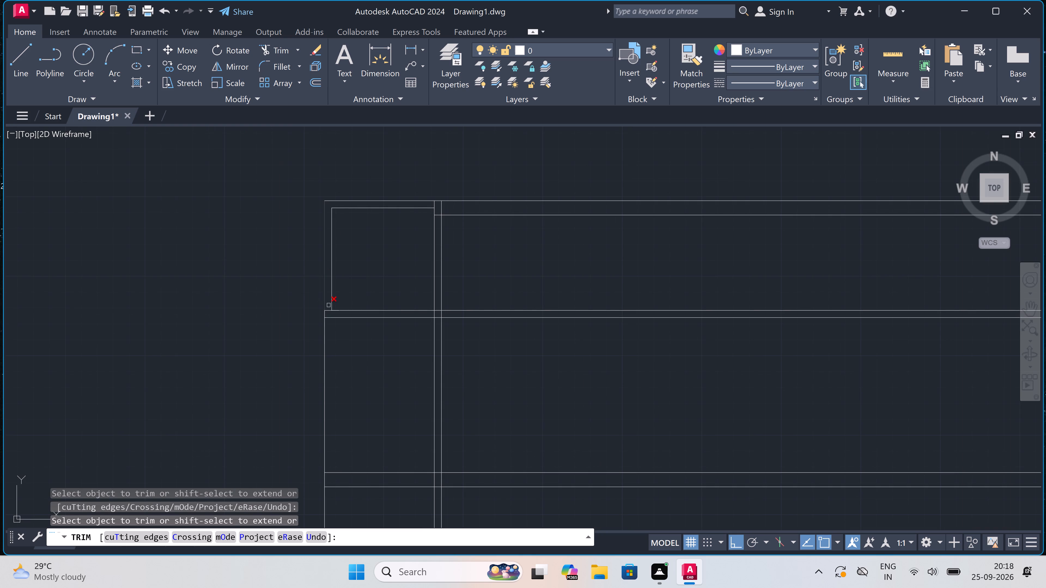
scroll(329, 305, up, 1)
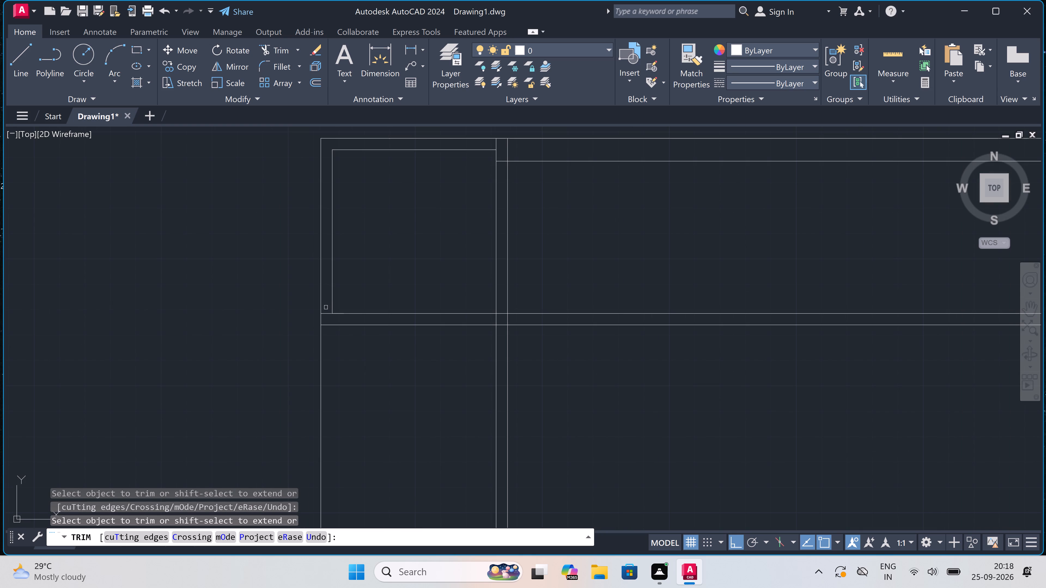
scroll(325, 307, down, 1)
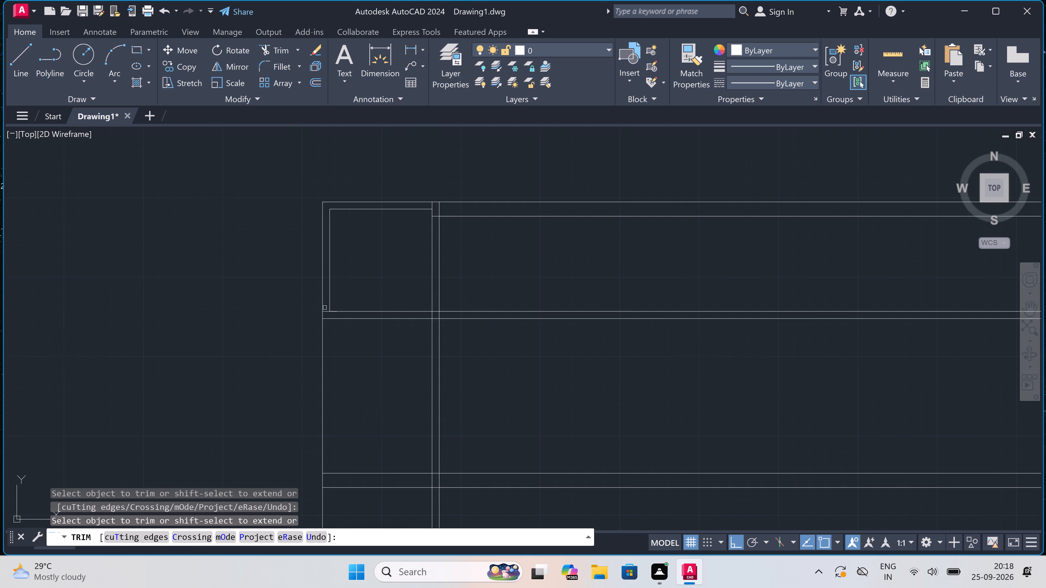
scroll(324, 308, down, 2)
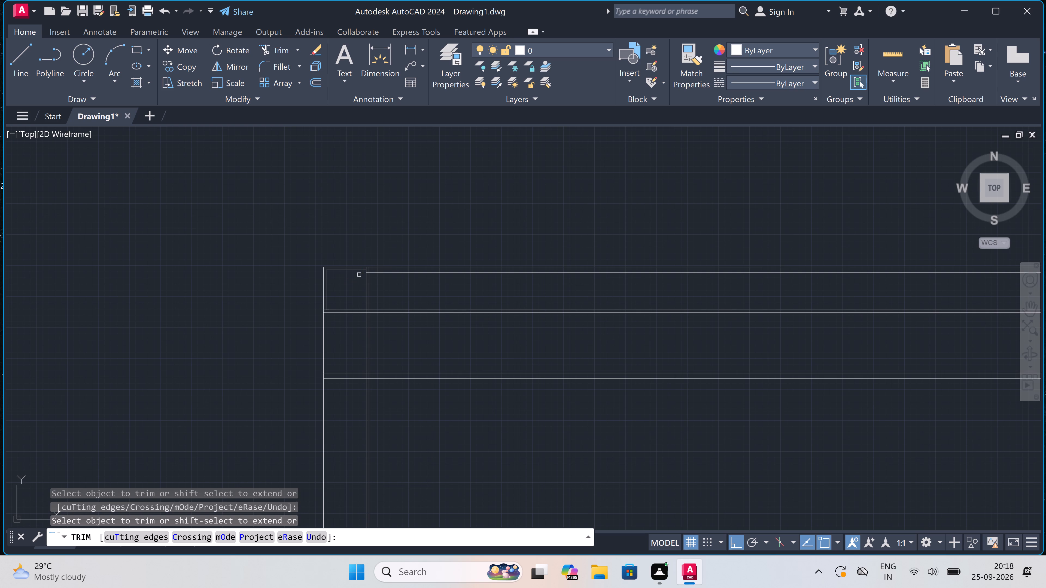
scroll(364, 271, up, 3)
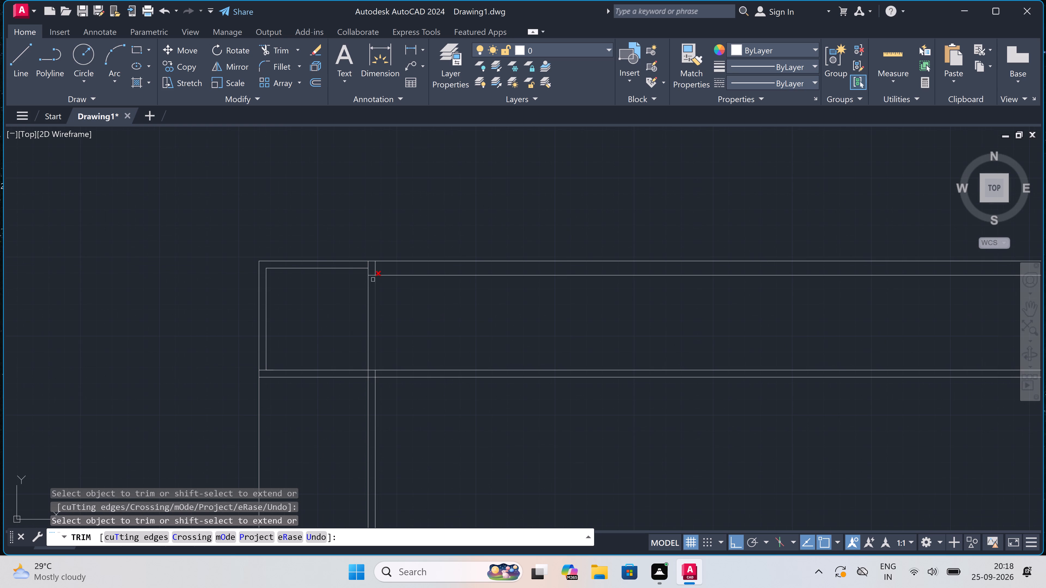
scroll(373, 280, up, 1)
click(367, 268)
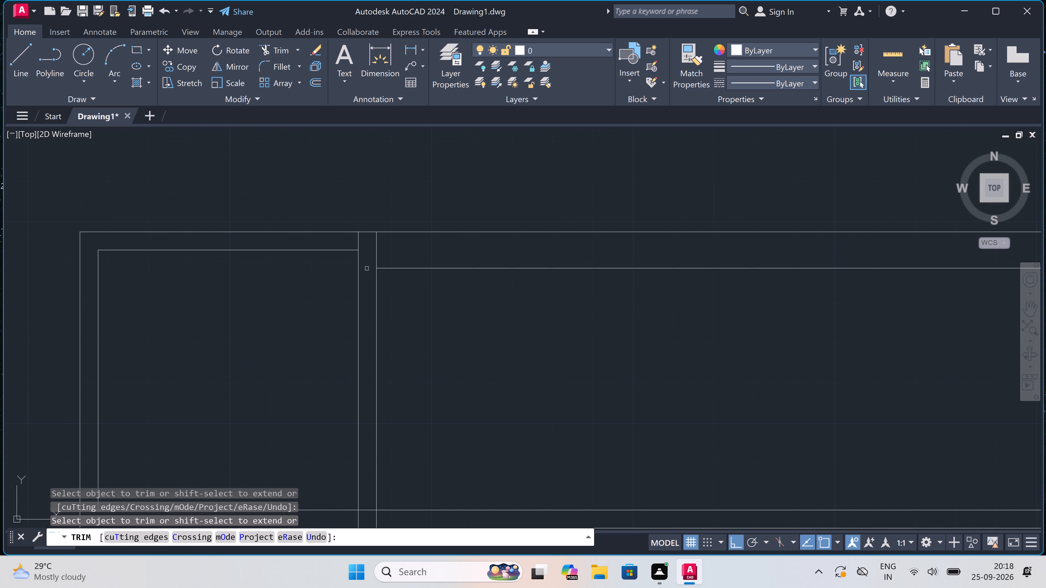
key(Escape)
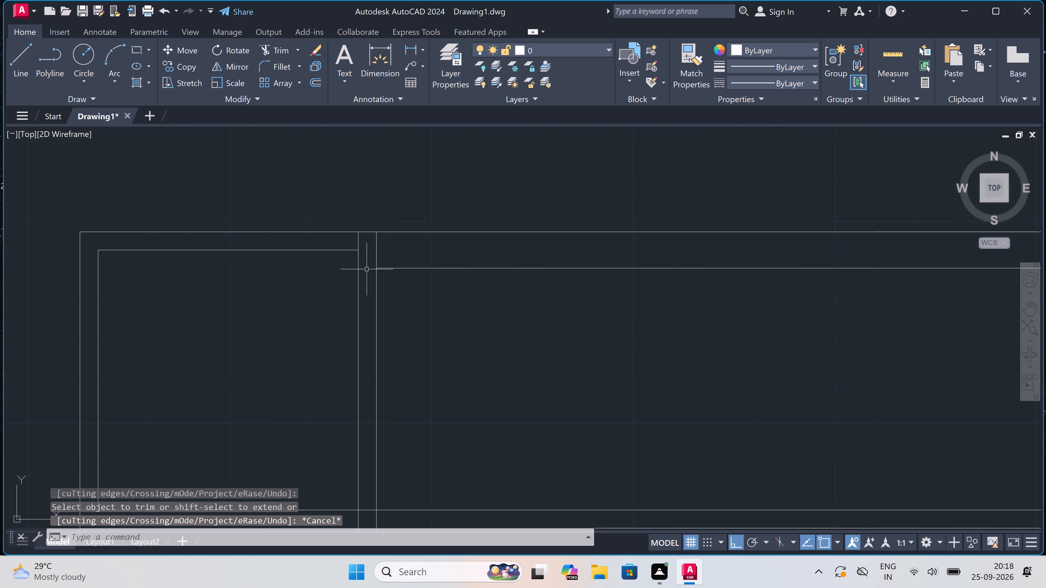
Offset the right line of the vertical partition beside the top-left corner room 9'4.5" to the right.
text(o)
key(space)
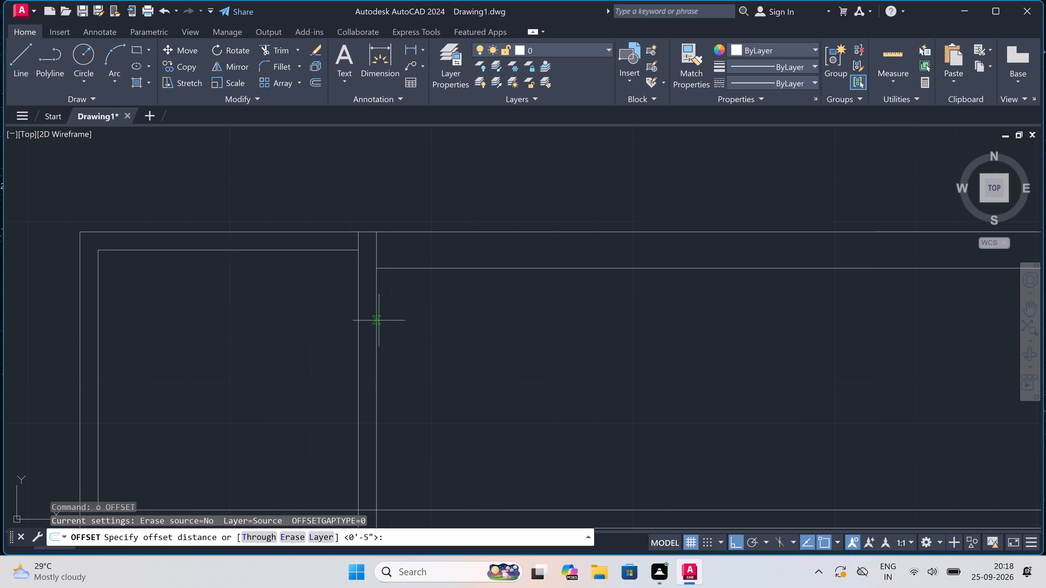
click(374, 323)
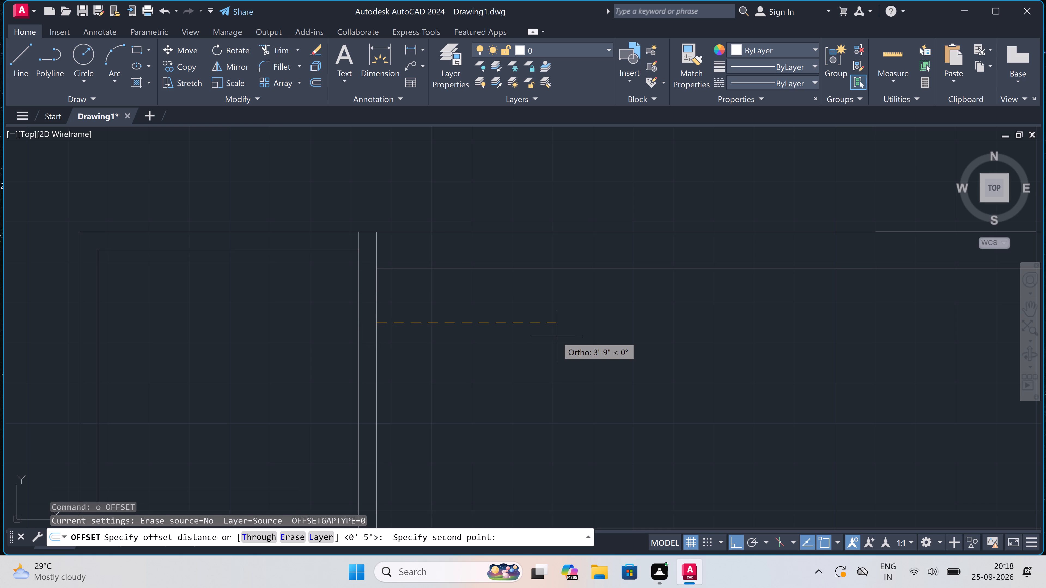
text(9')
text(4.5)
text(")
key(space)
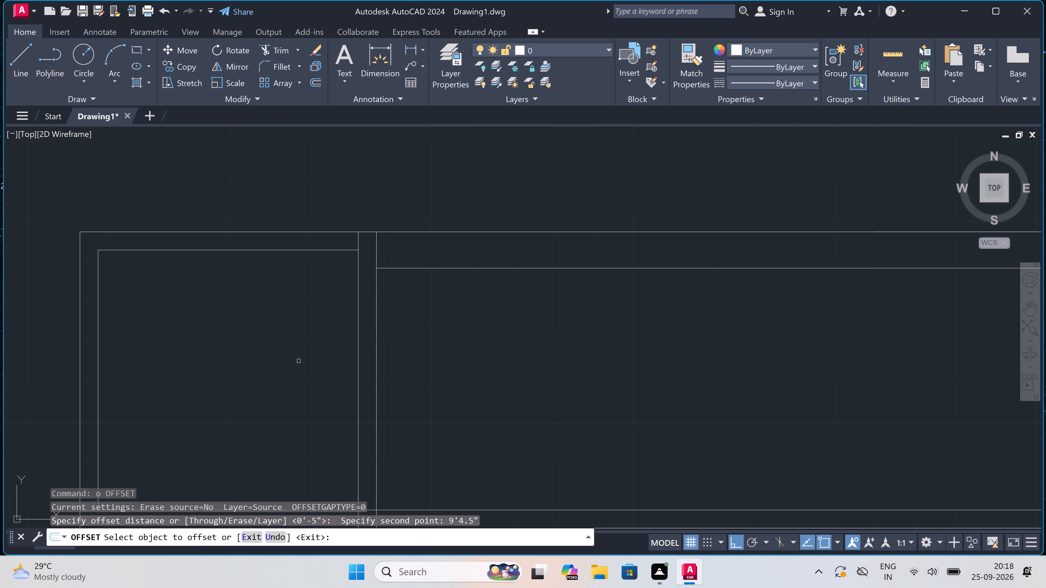
click(375, 367)
click(430, 339)
scroll(430, 339, down, 2)
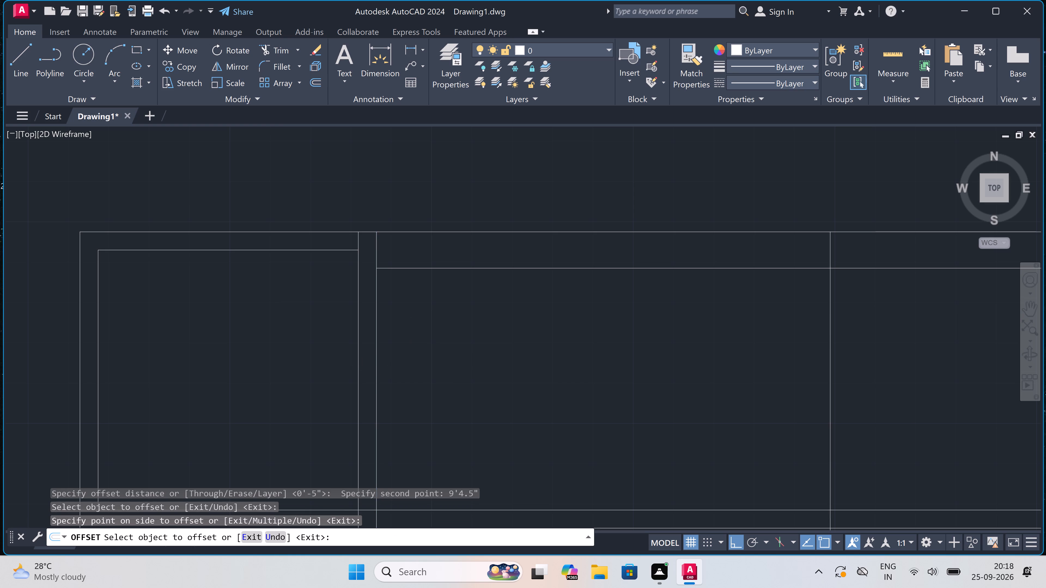
scroll(430, 339, down, 3)
scroll(497, 345, up, 3)
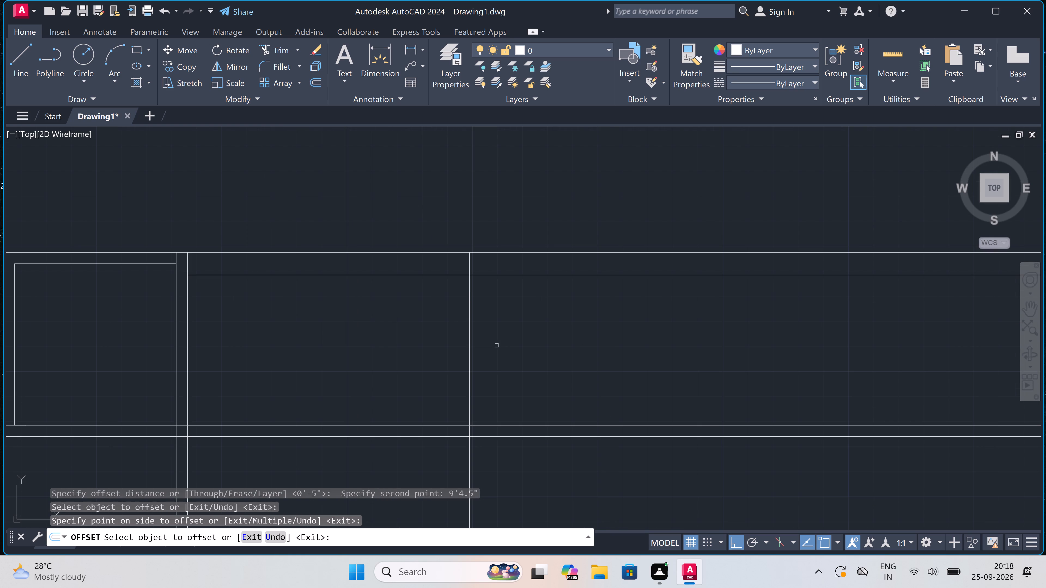
key(Escape)
Offset the new vertical line 9" to the right to form a 9" wall.
key(space)
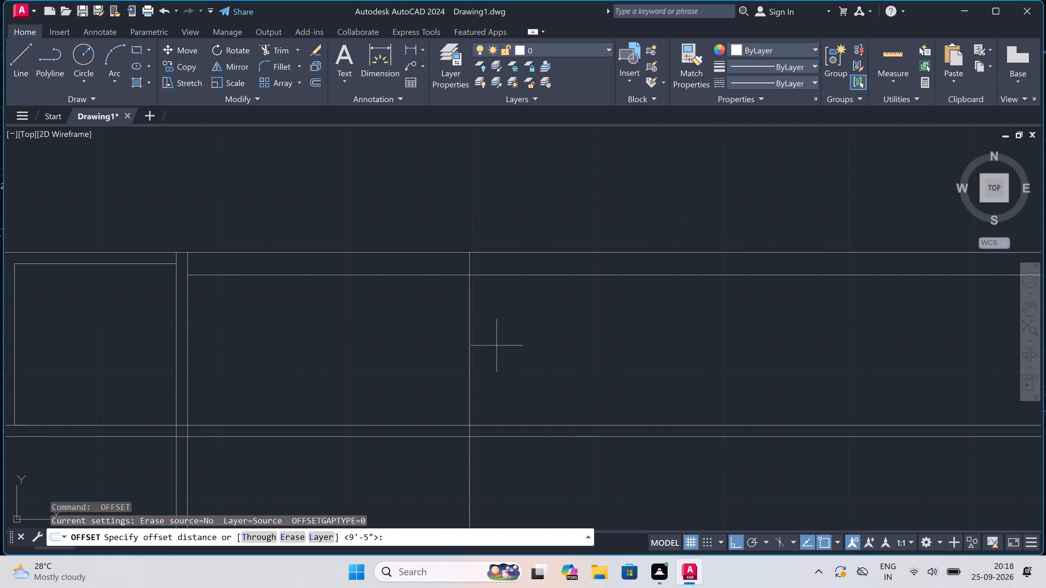
click(471, 332)
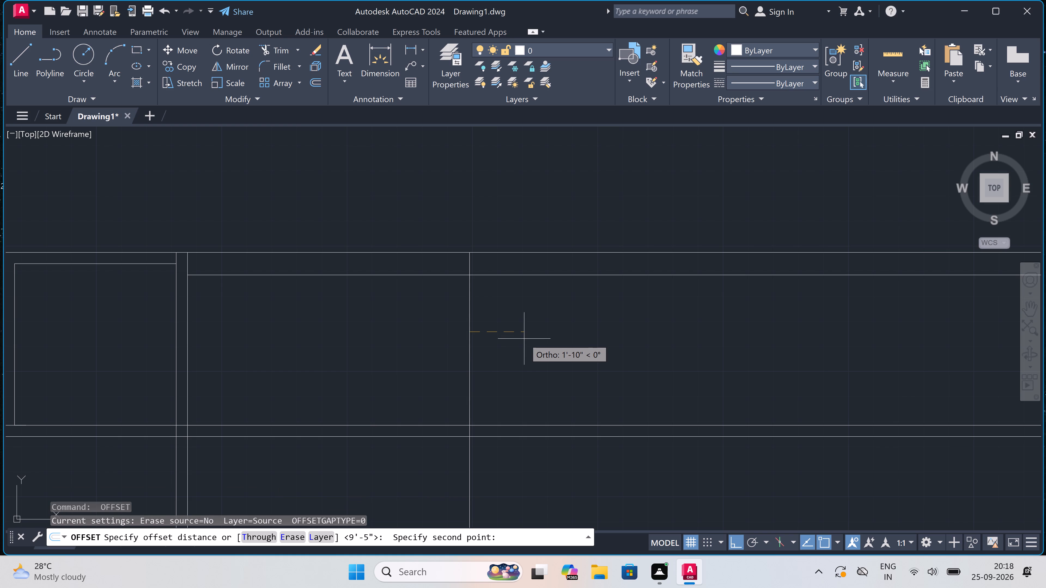
scroll(524, 339, down, 1)
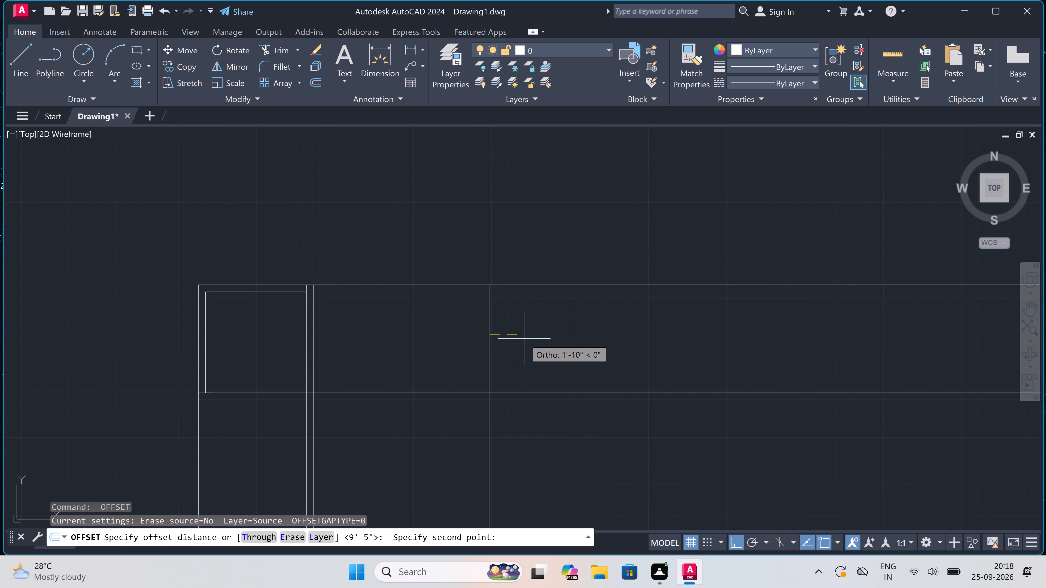
scroll(524, 339, up, 1)
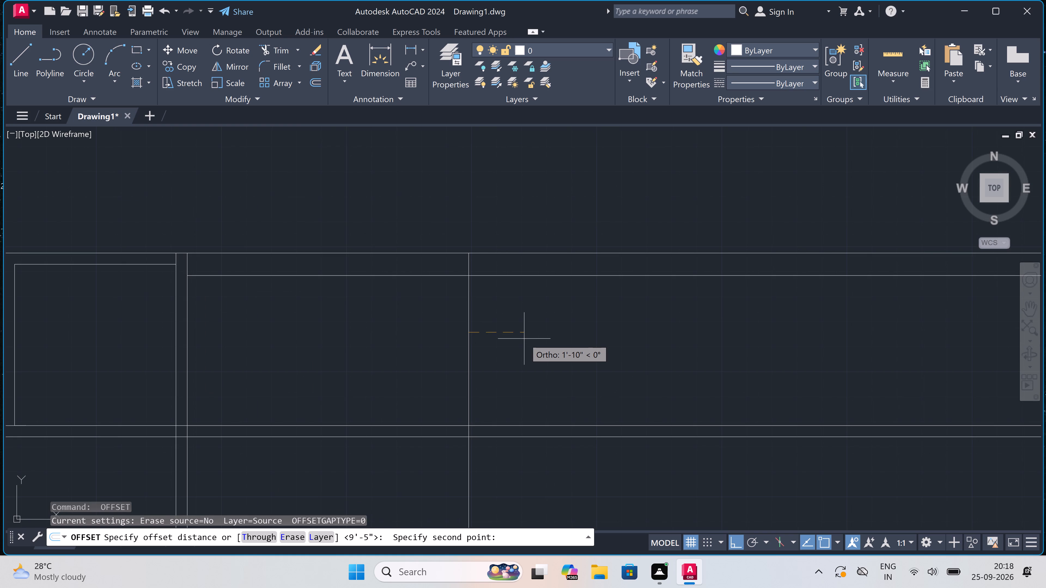
key(9)
text(")
key(space)
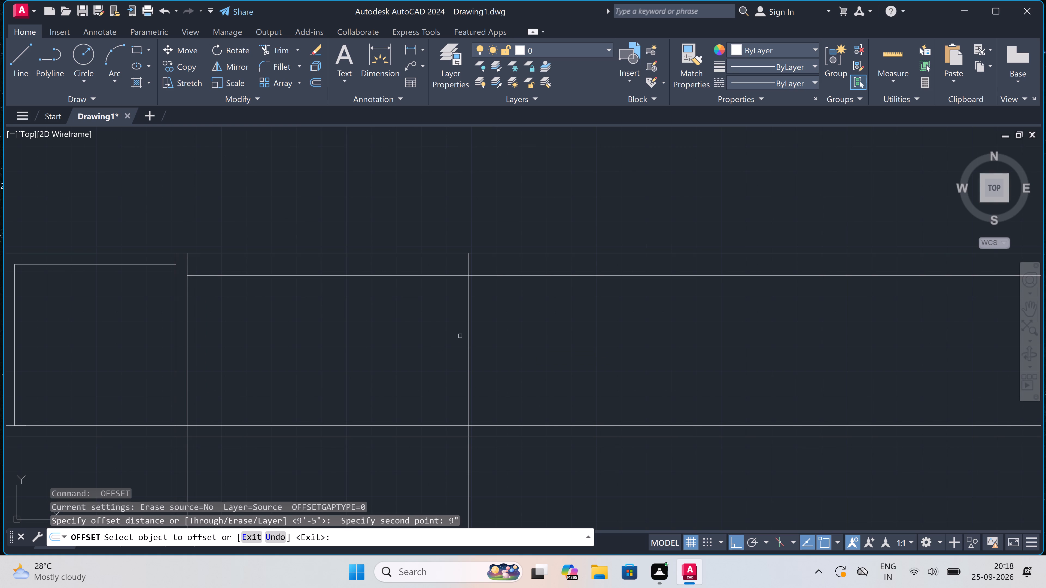
click(468, 316)
click(527, 296)
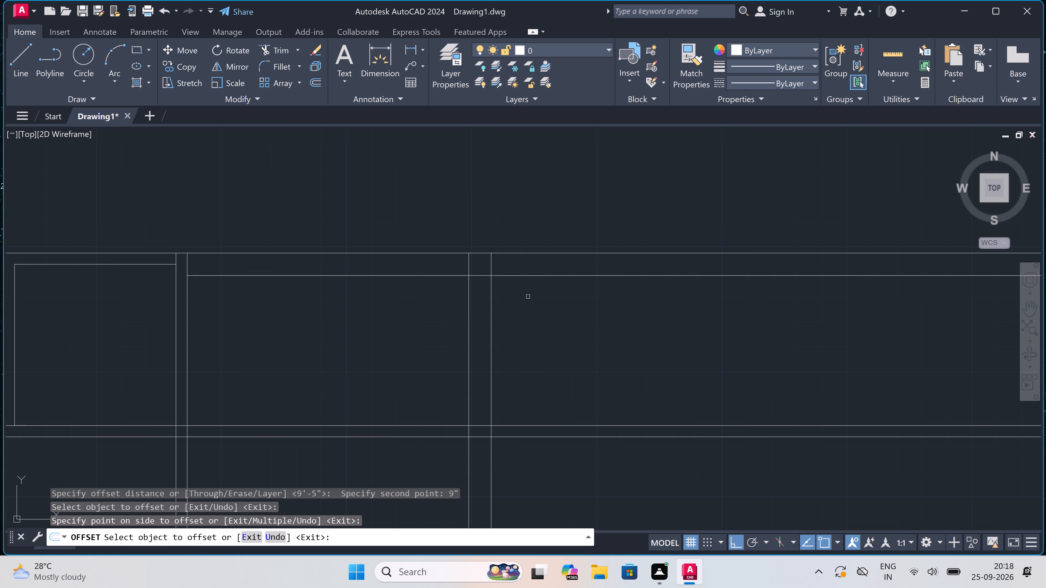
key(Escape)
Offset the right line of the new 9" vertical wall 14' to the right.
key(space)
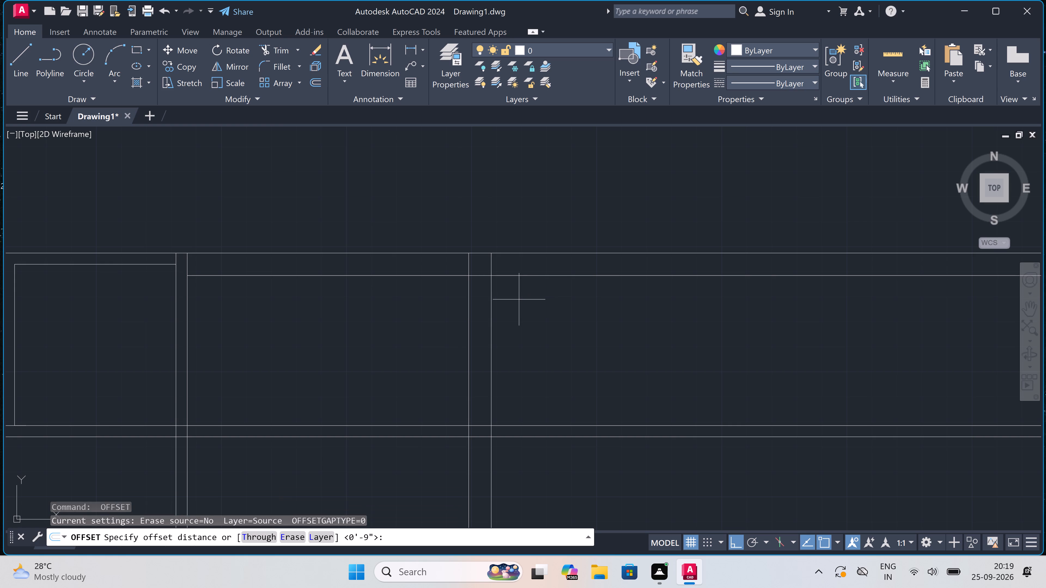
scroll(496, 316, down, 2)
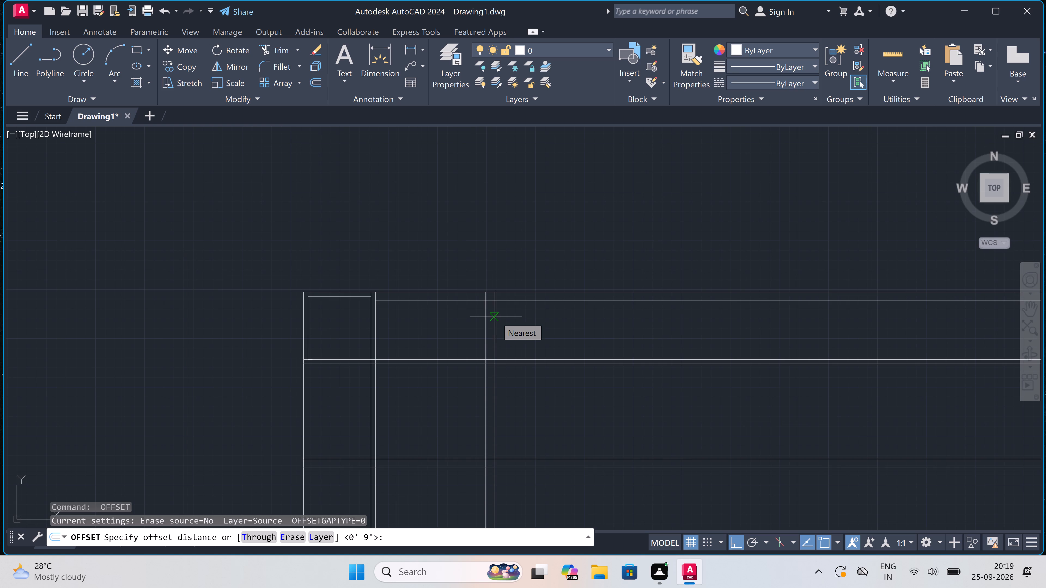
double_click(496, 317)
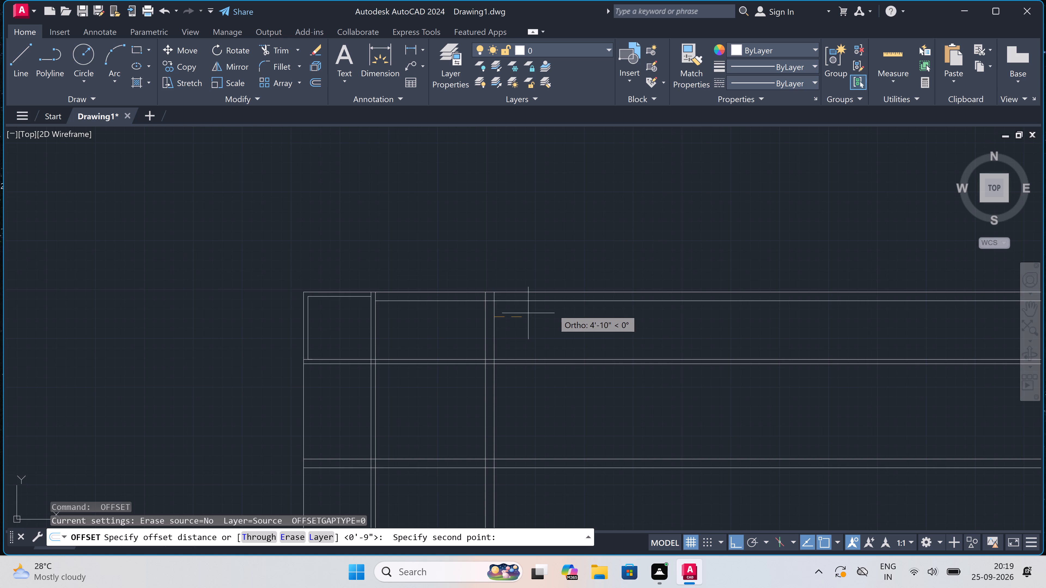
scroll(553, 309, up, 1)
text(14')
key(space)
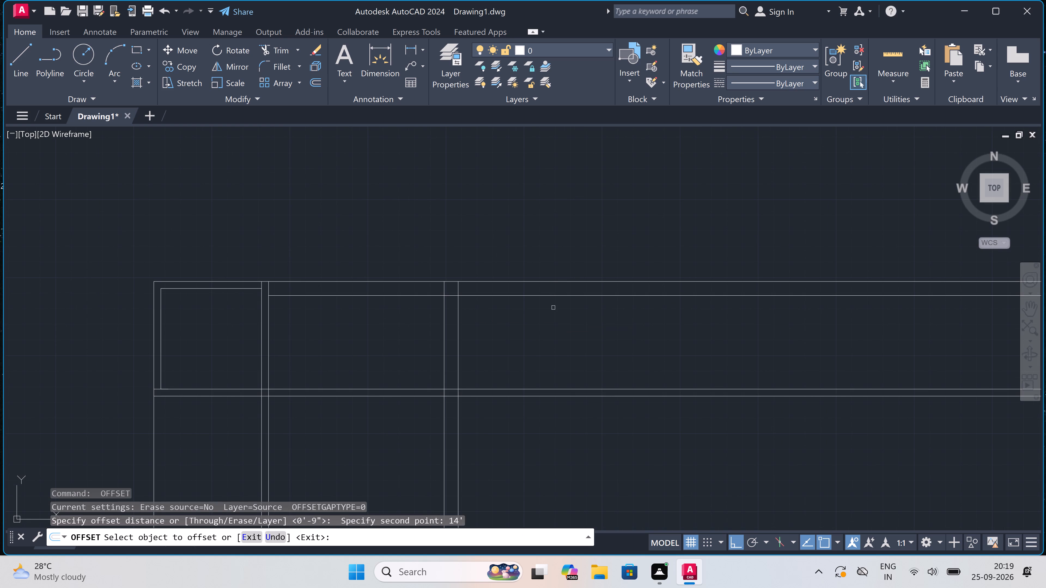
click(458, 343)
double_click(742, 375)
scroll(740, 376, down, 3)
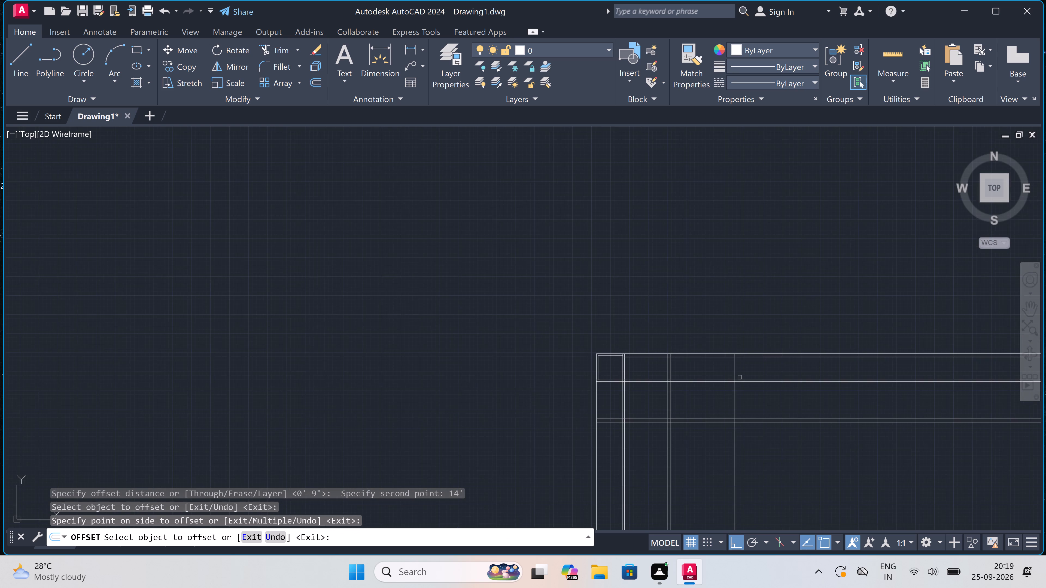
scroll(762, 359, up, 2)
key(Escape)
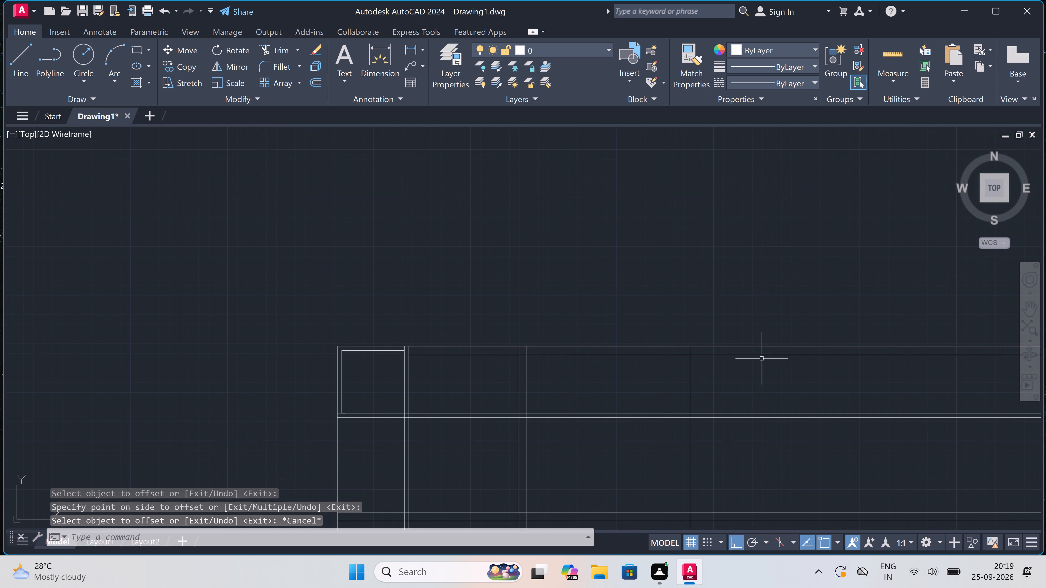
Offset the vertical line at the far side of the 14' room 9" to the right to form its wall.
key(space)
scroll(756, 354, down, 1)
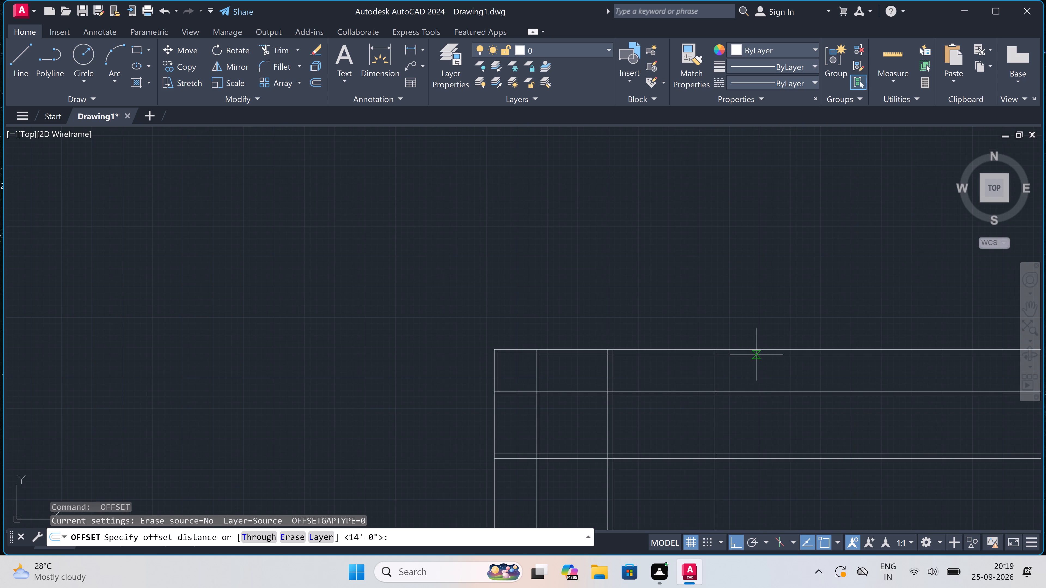
scroll(764, 369, up, 3)
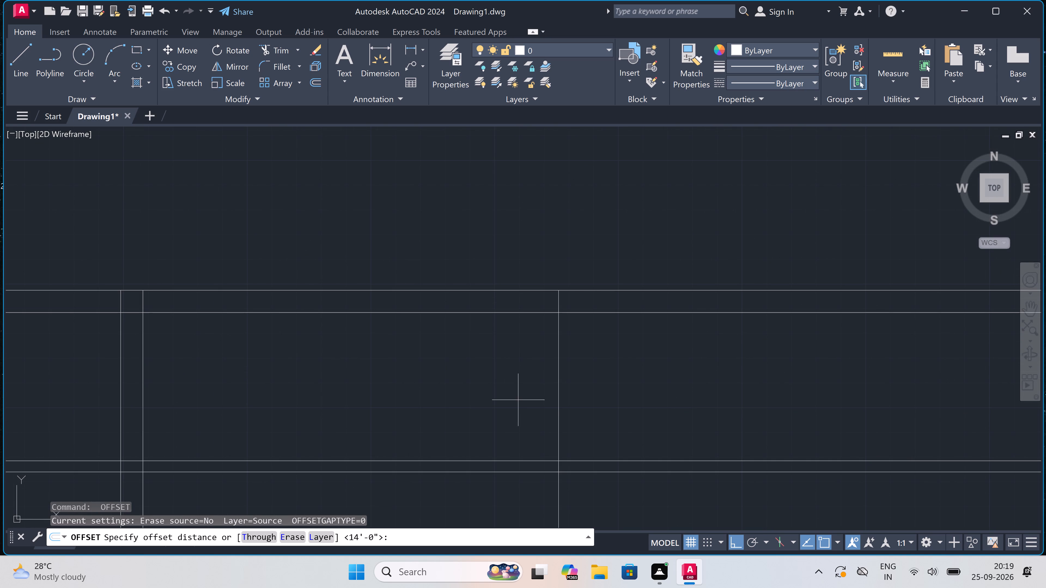
double_click(556, 382)
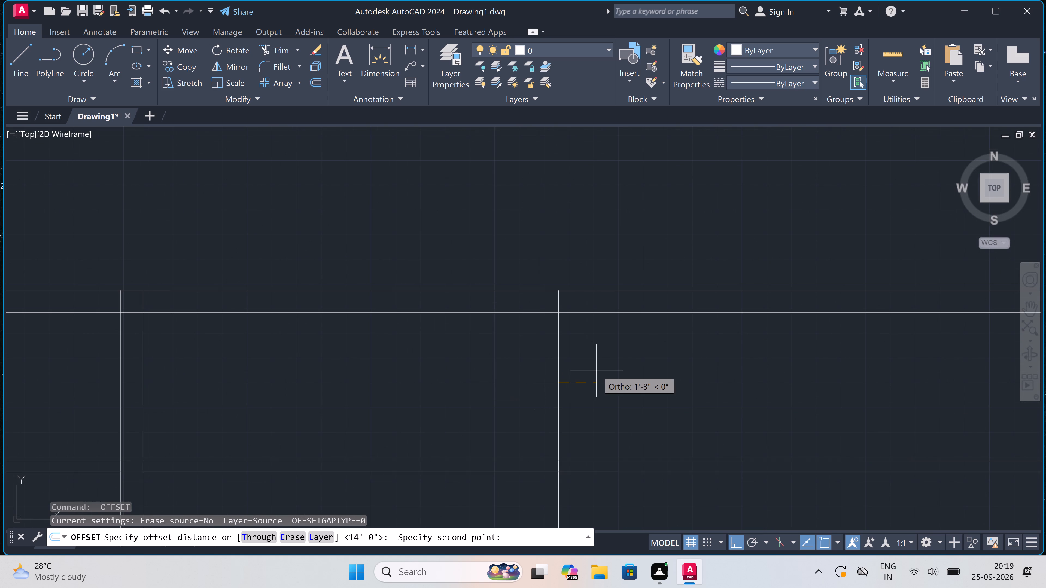
key(9)
text(")
key(space)
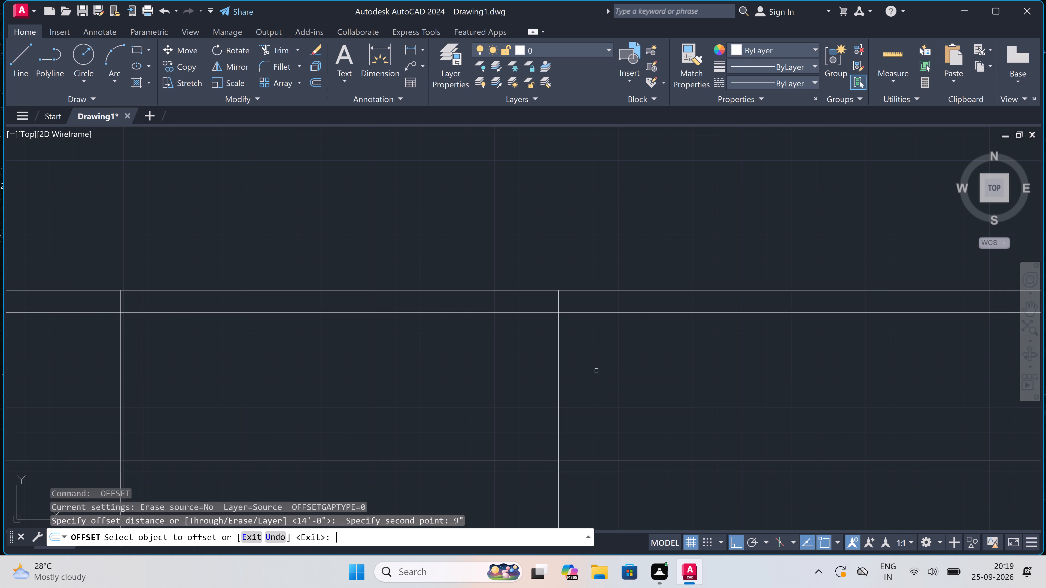
double_click(558, 350)
click(575, 342)
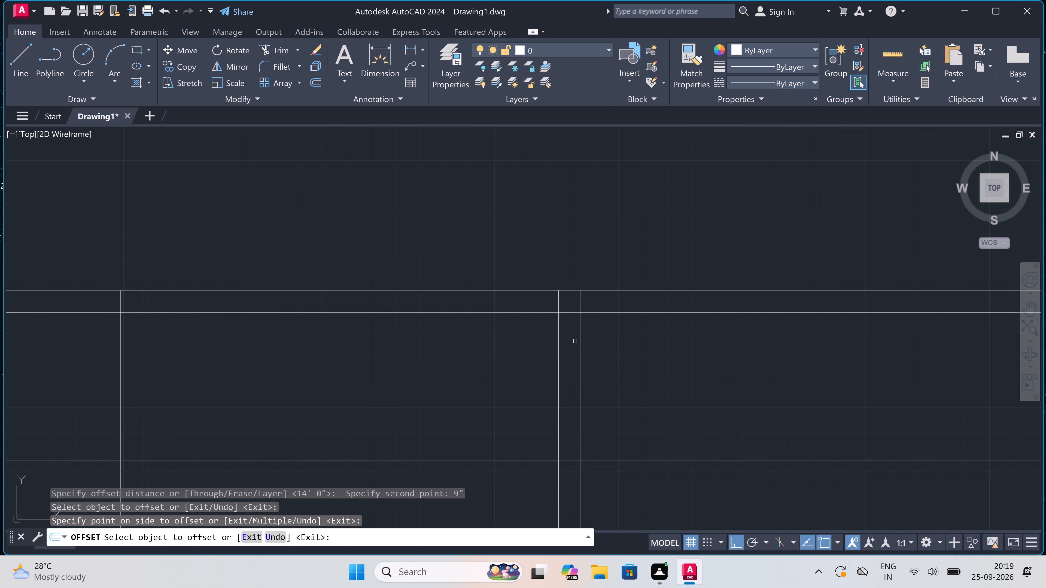
key(Escape)
Offset the right line of the second 9" vertical wall 5'6" to the right.
key(space)
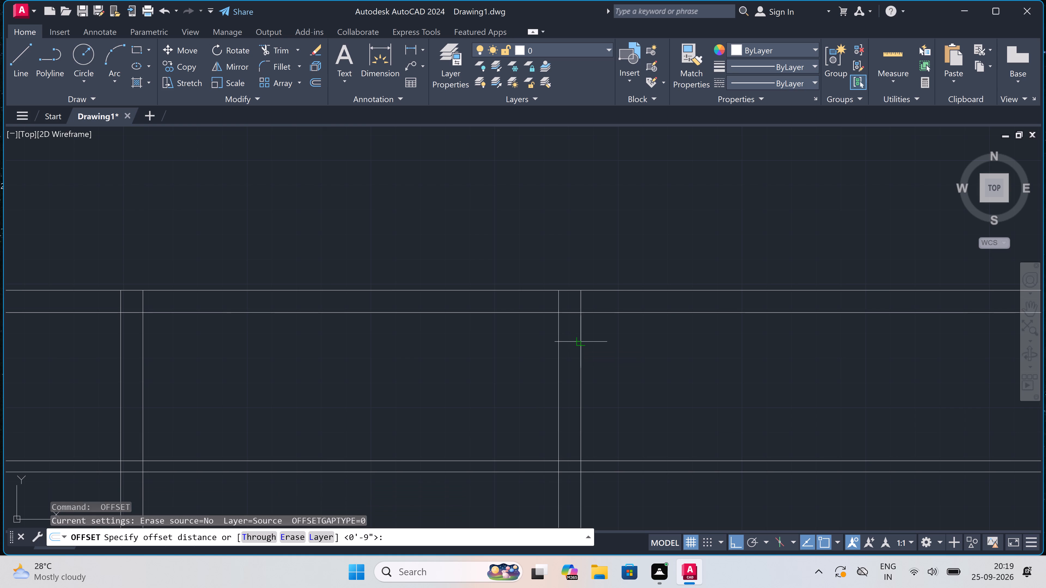
double_click(584, 340)
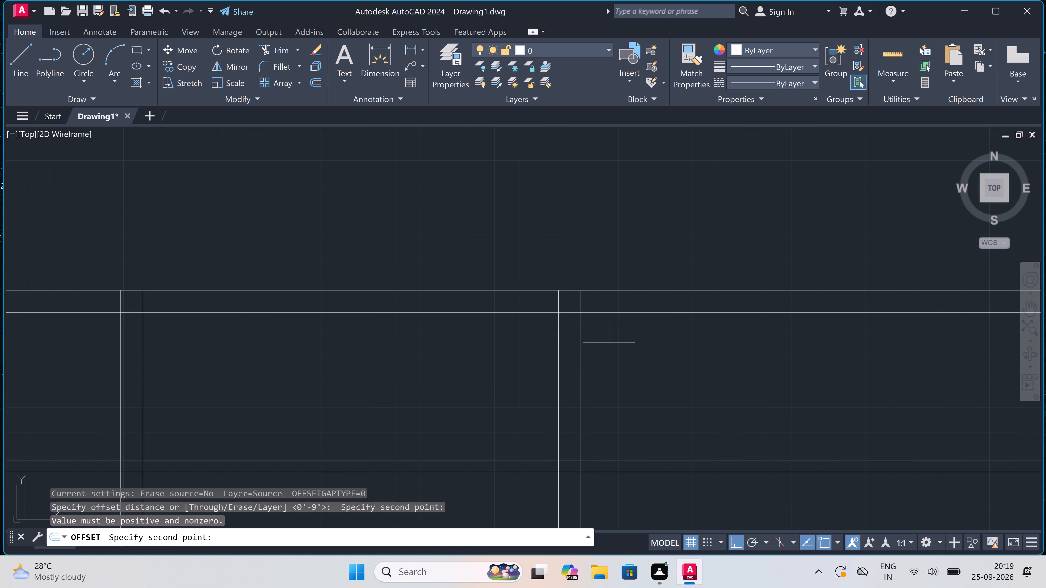
click(582, 354)
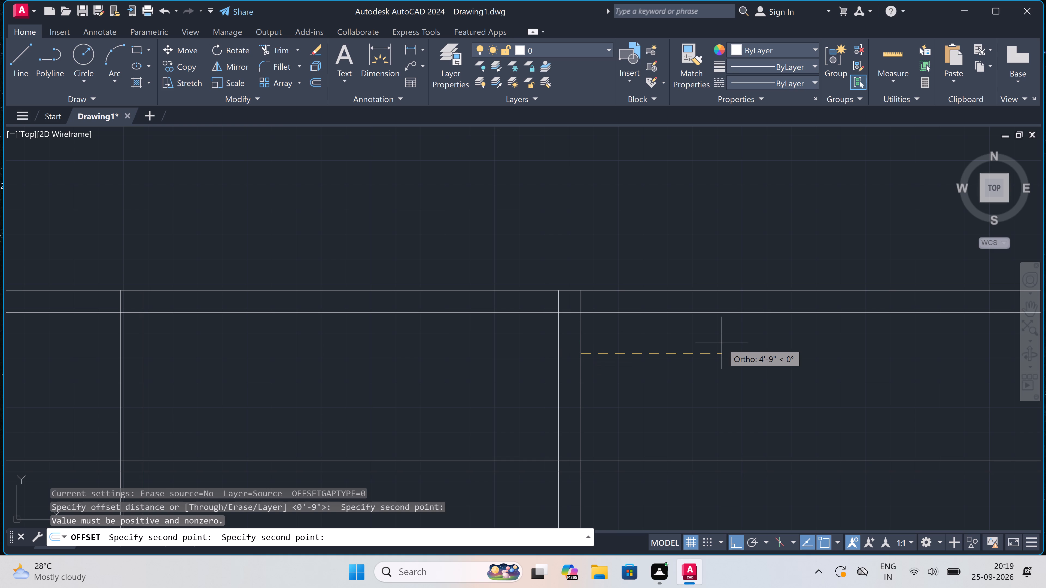
text(5'6)
text(")
key(space)
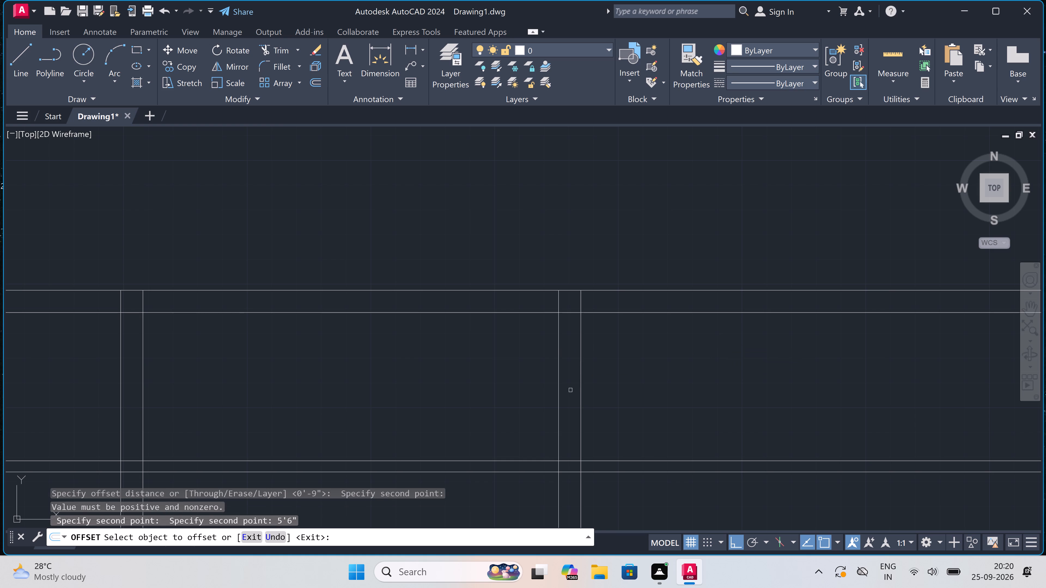
click(580, 381)
click(614, 362)
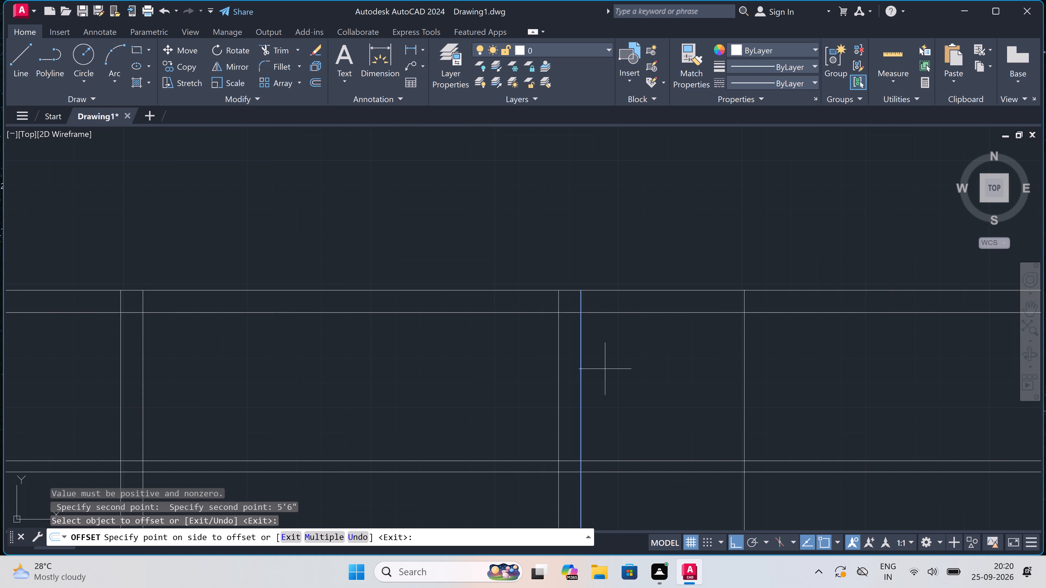
key(Escape)
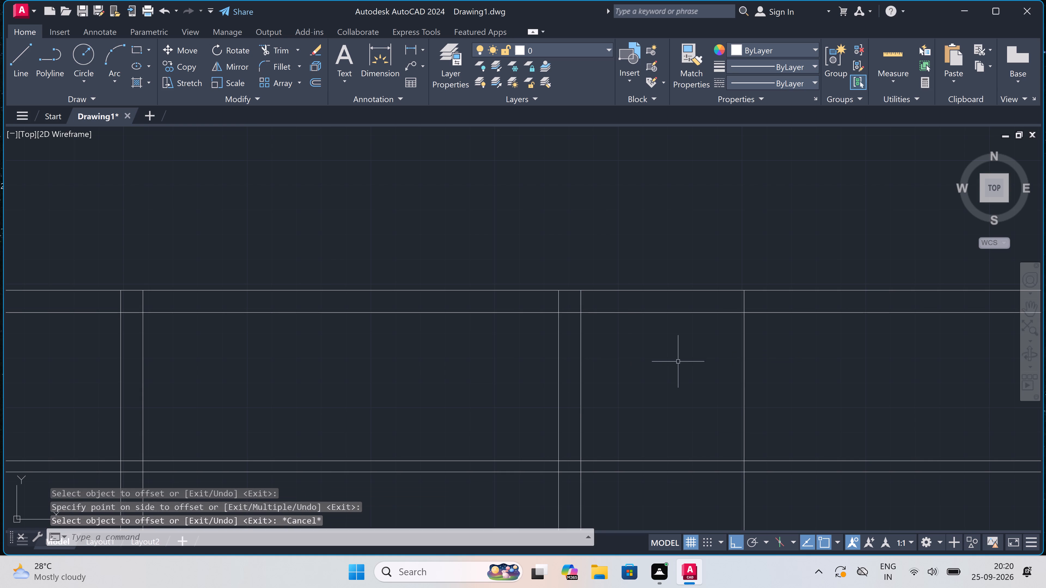
Offset the vertical line closing the 5'6" space 4.5" to the right to form a partition.
key(space)
click(738, 352)
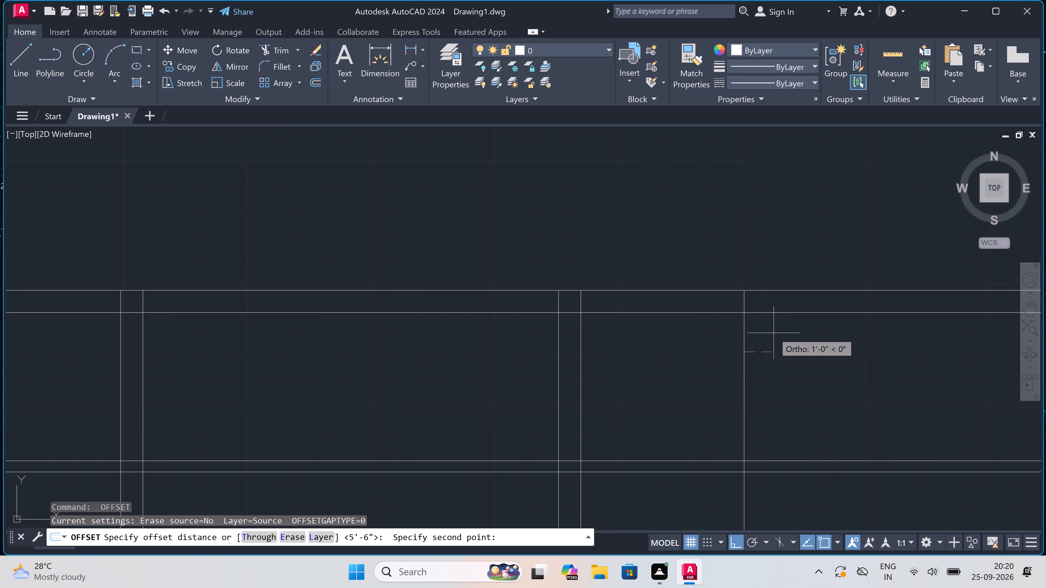
text(4.5")
key(space)
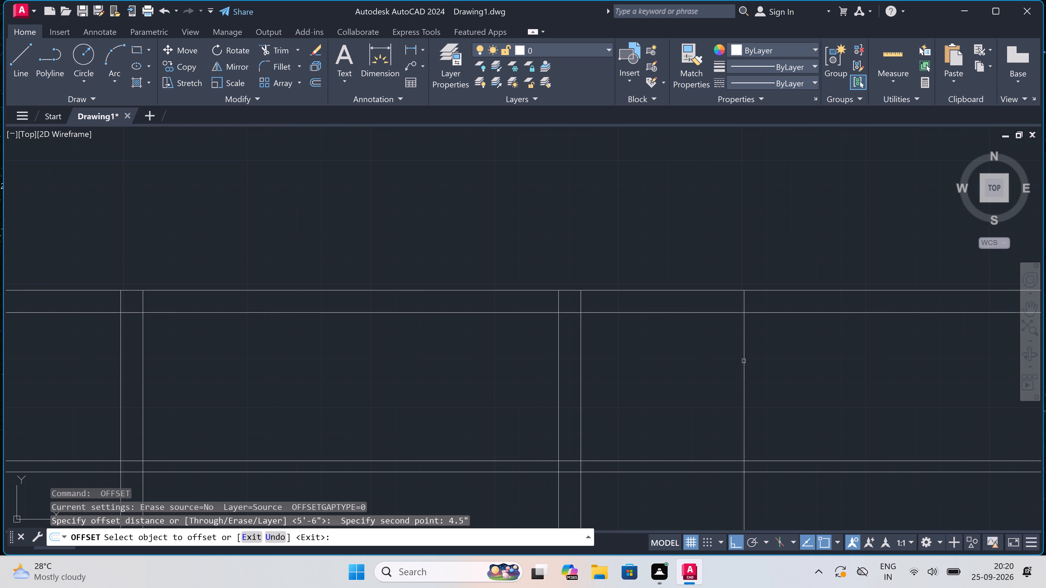
drag(744, 352, 762, 347)
click(765, 344)
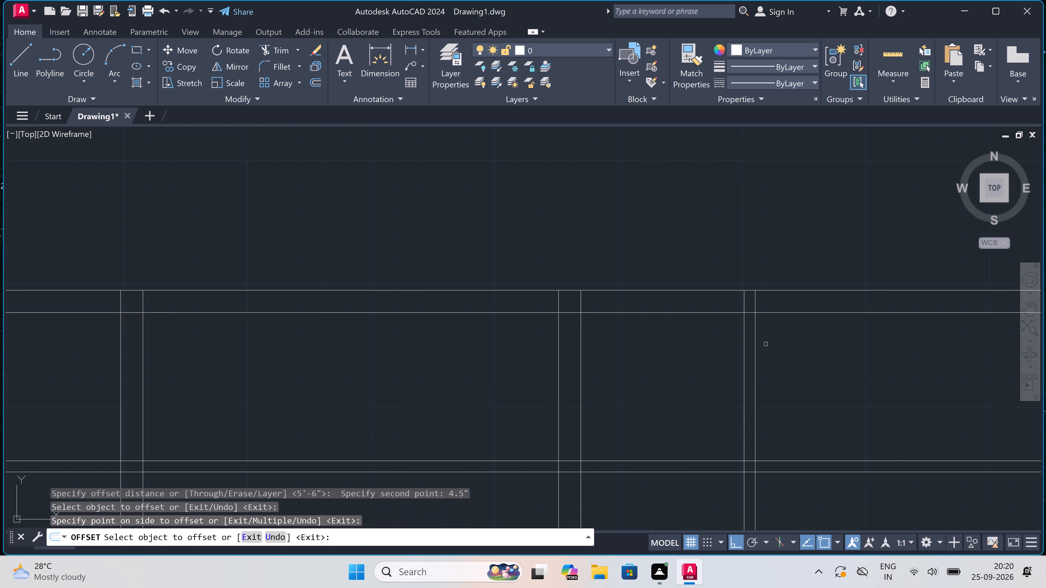
key(Escape)
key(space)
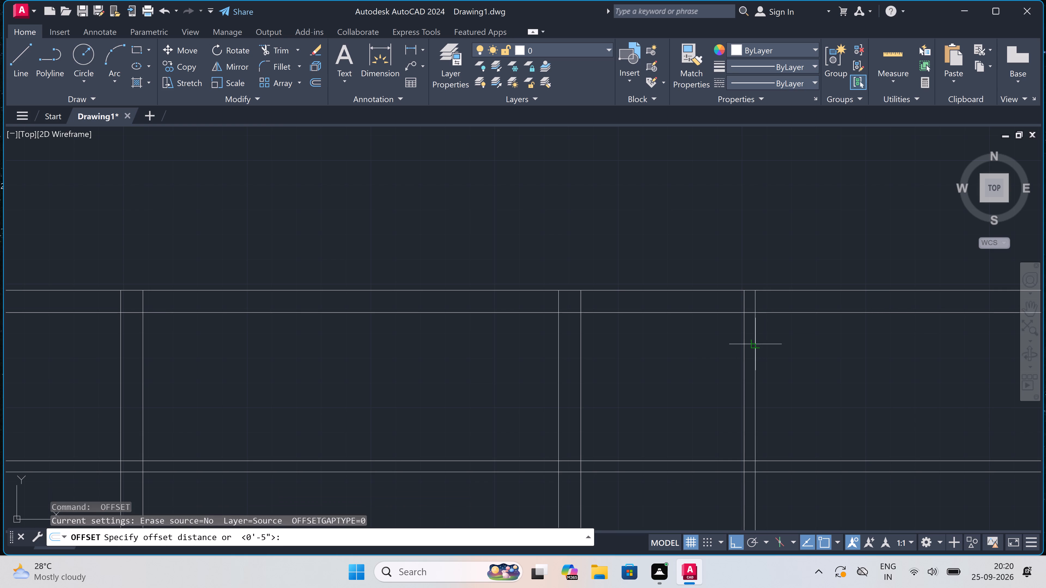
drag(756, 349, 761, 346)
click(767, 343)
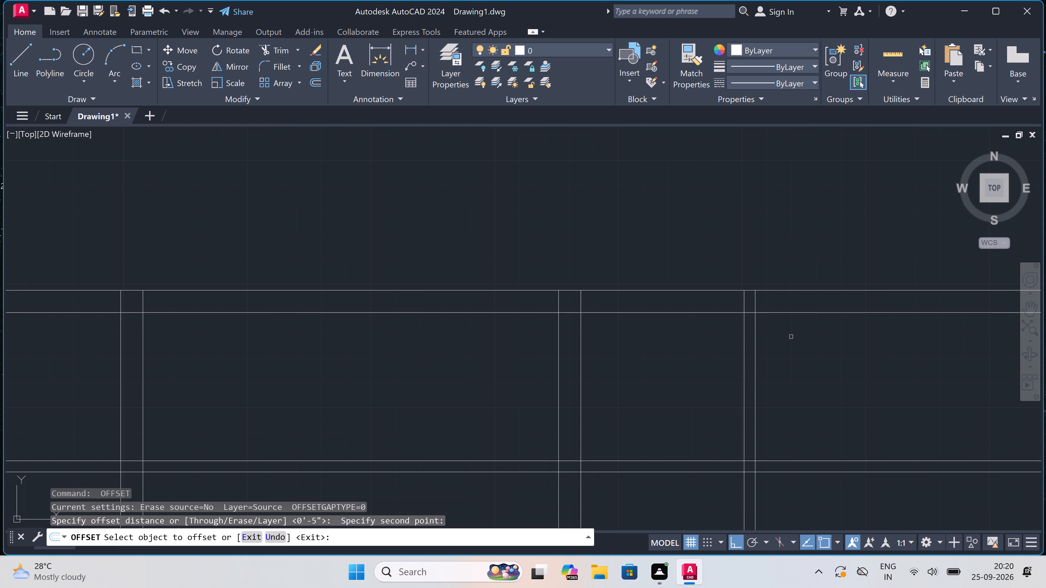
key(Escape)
Offset the right line of the new 4.5" vertical partition 8'10.5" to the right.
key(space)
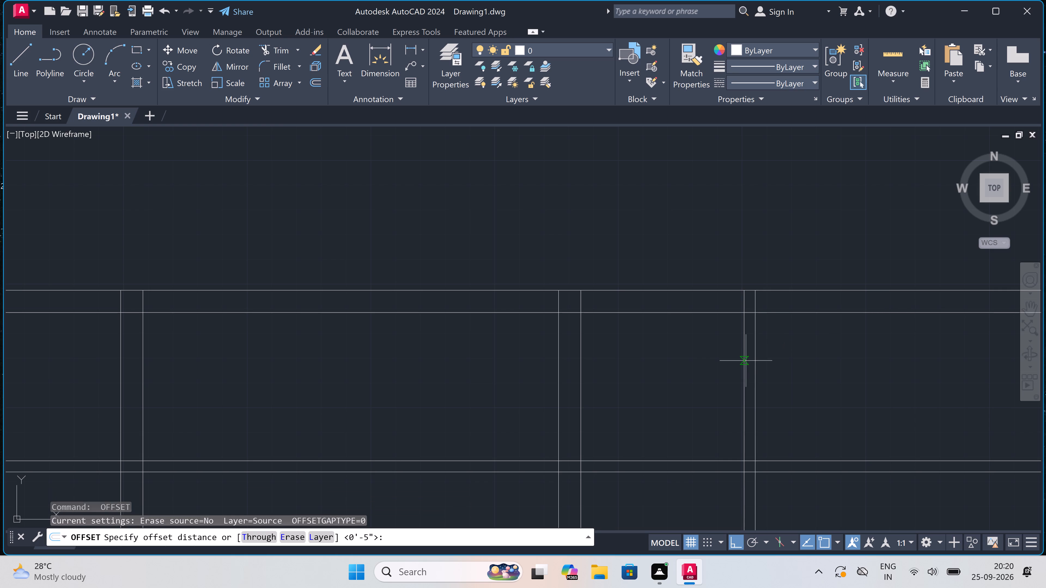
click(757, 353)
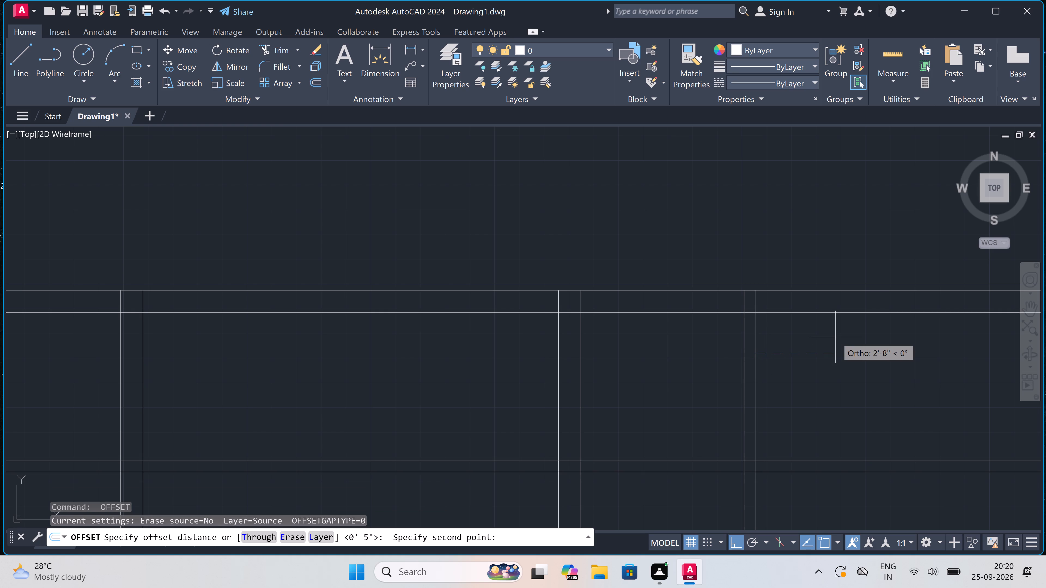
text(8'10)
key(period)
key(5)
key(shift+quotedbl)
key(space)
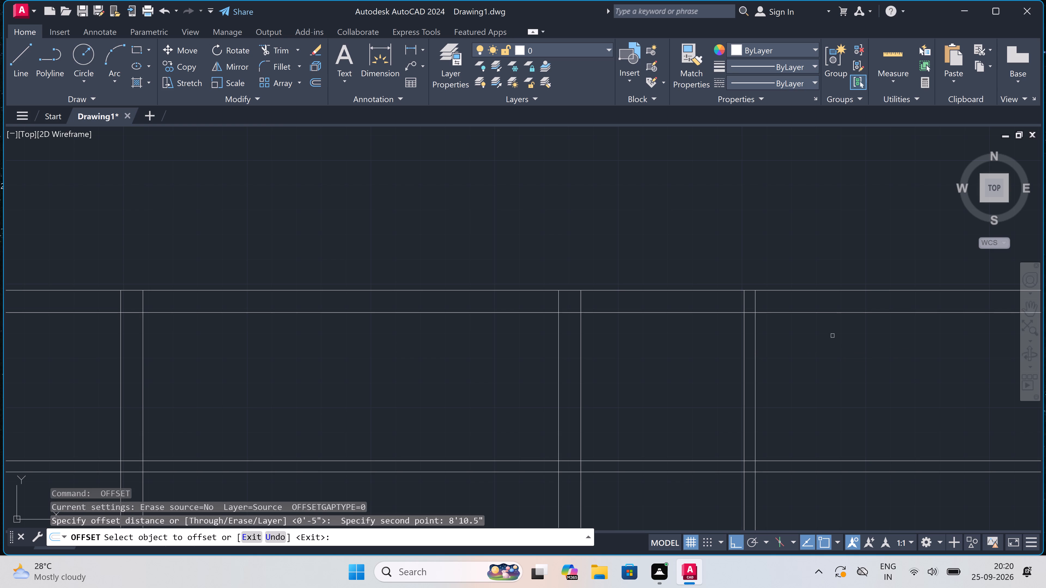
click(754, 355)
click(765, 350)
scroll(765, 350, down, 4)
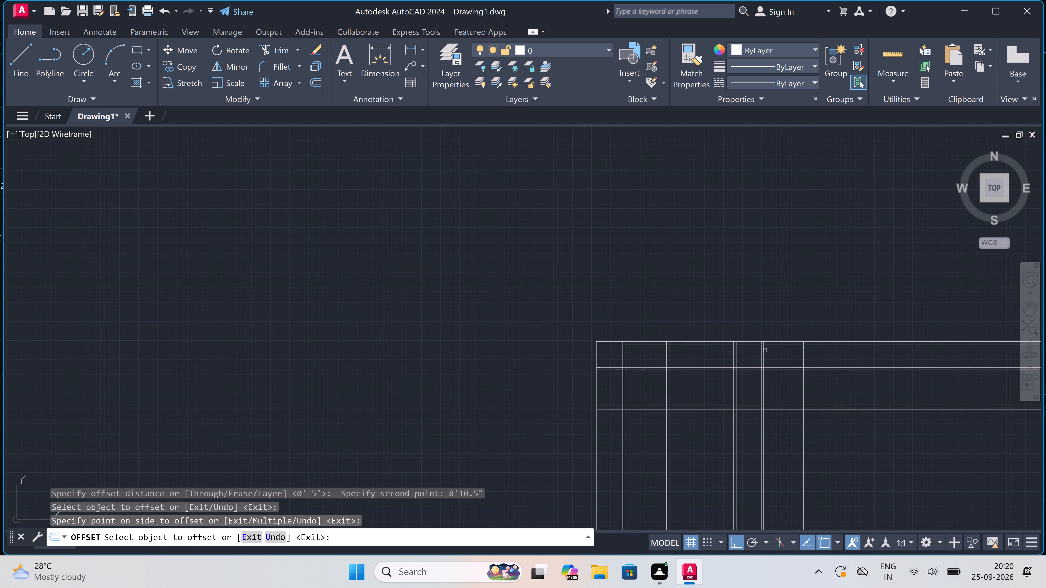
scroll(801, 343, up, 2)
scroll(802, 343, down, 3)
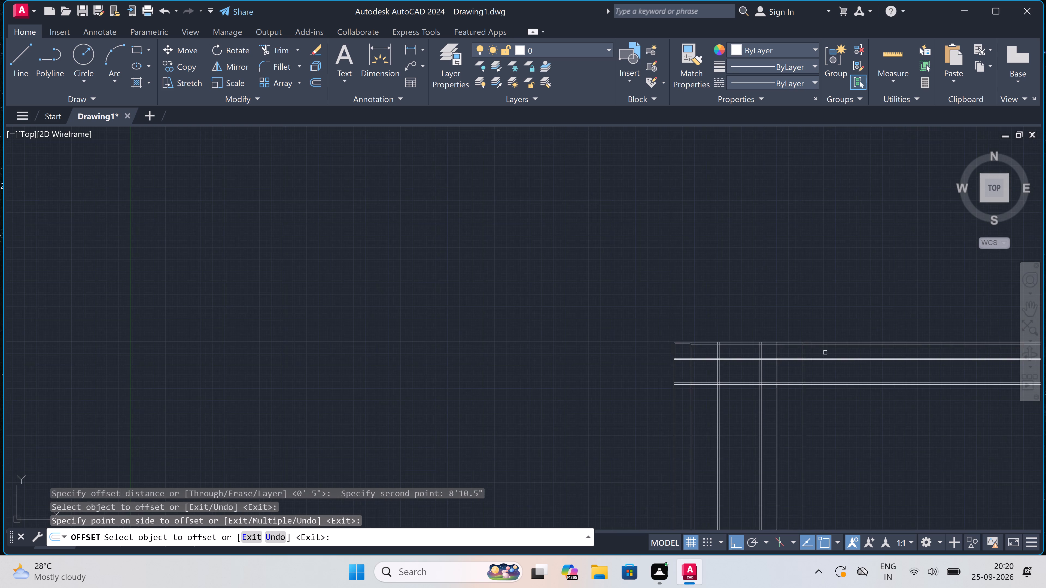
scroll(835, 354, up, 2)
scroll(789, 374, up, 1)
key(Escape)
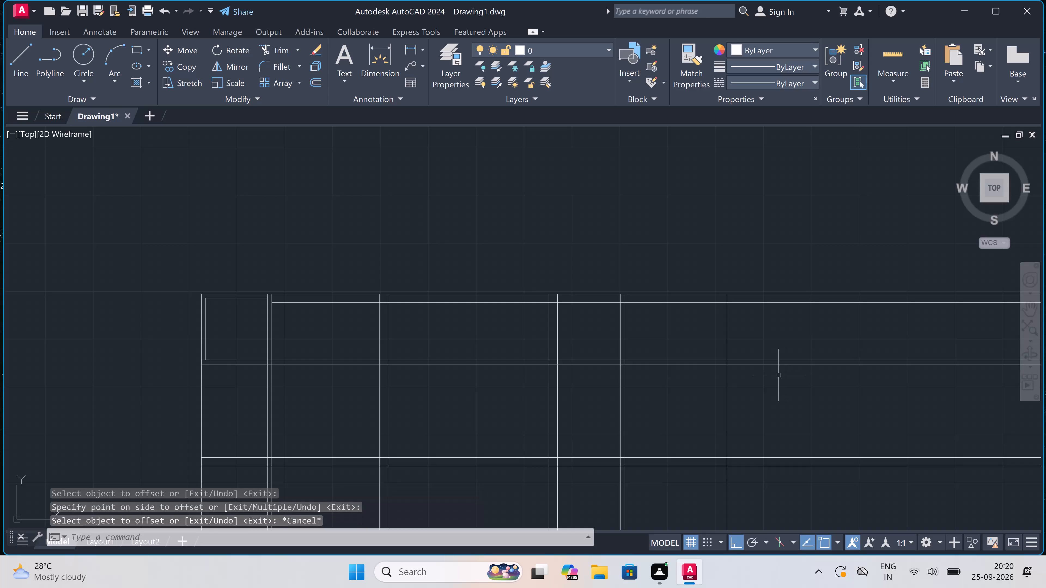
Offset the vertical line at the far side of the 8'10.5" space 9" to the right to form the end wall.
key(space)
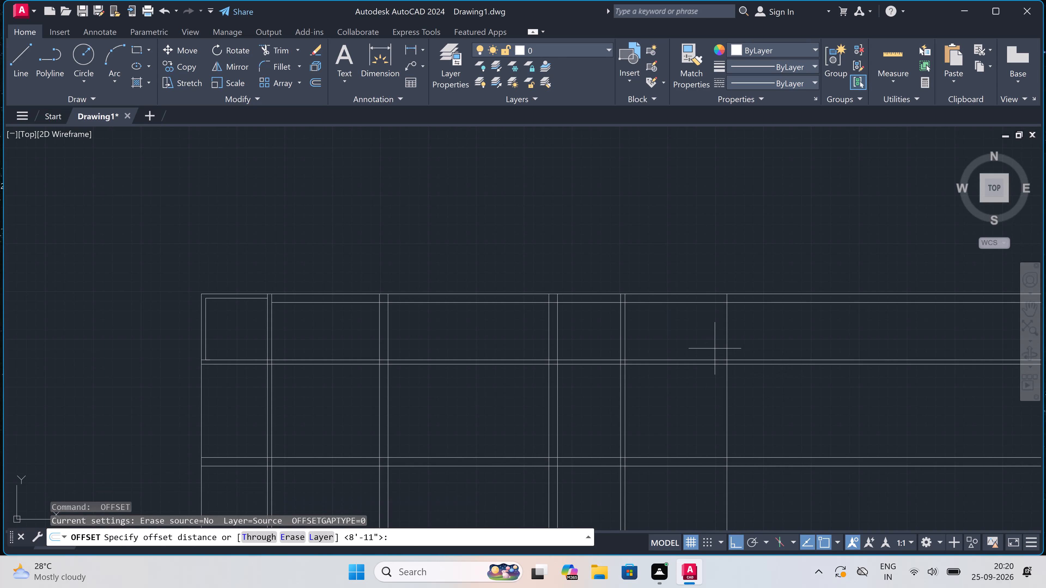
click(724, 334)
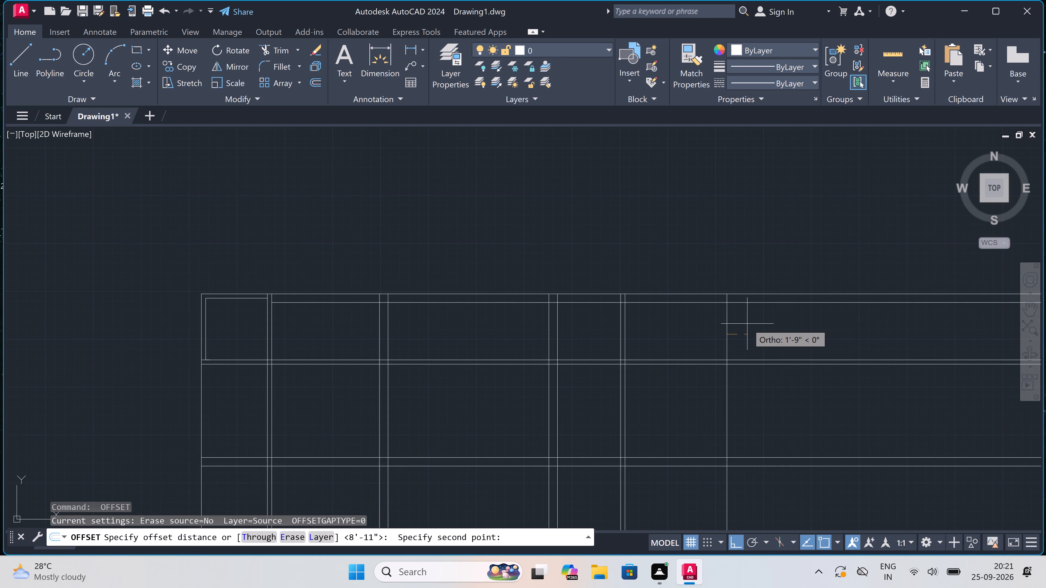
key(9)
key(shift+quotedbl)
click(740, 333)
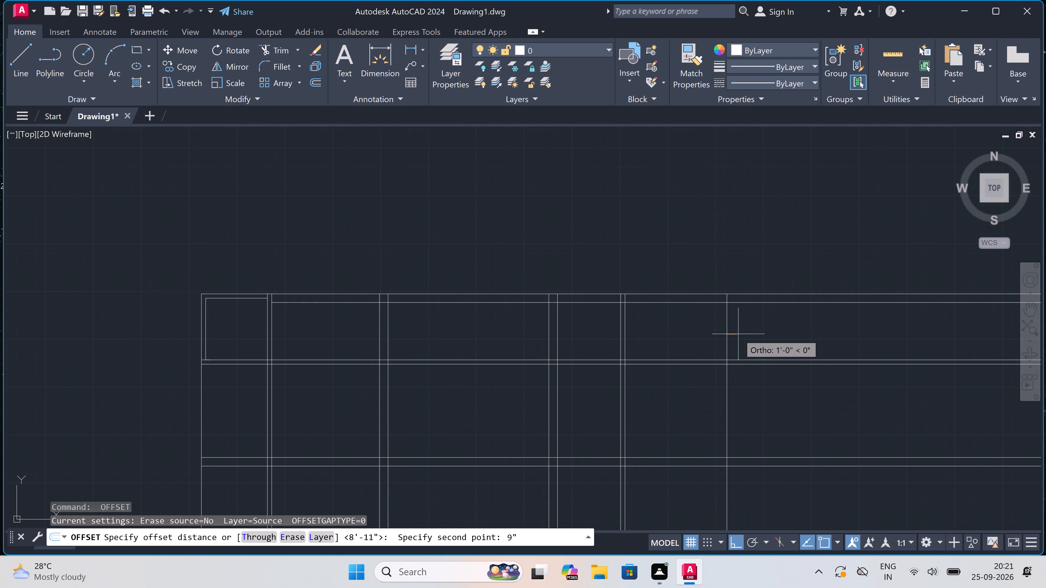
key(space)
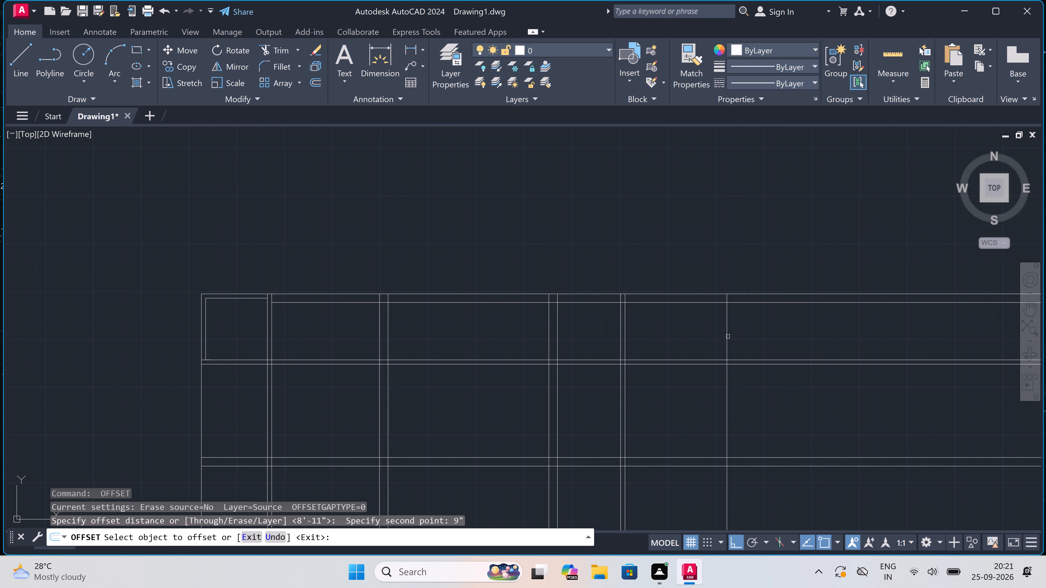
click(728, 336)
click(728, 336)
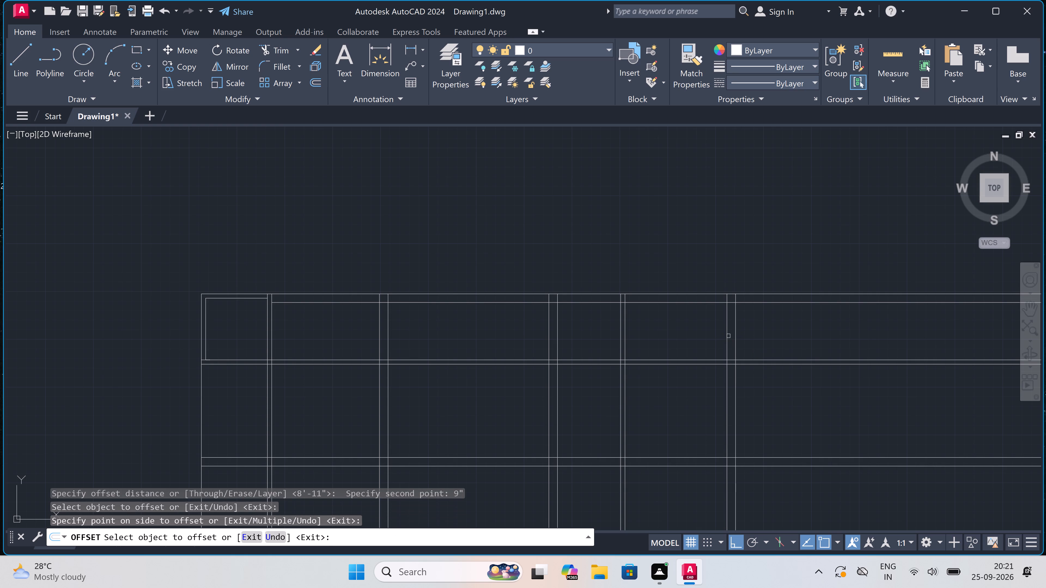
key(Escape)
scroll(732, 329, down, 2)
scroll(755, 354, up, 2)
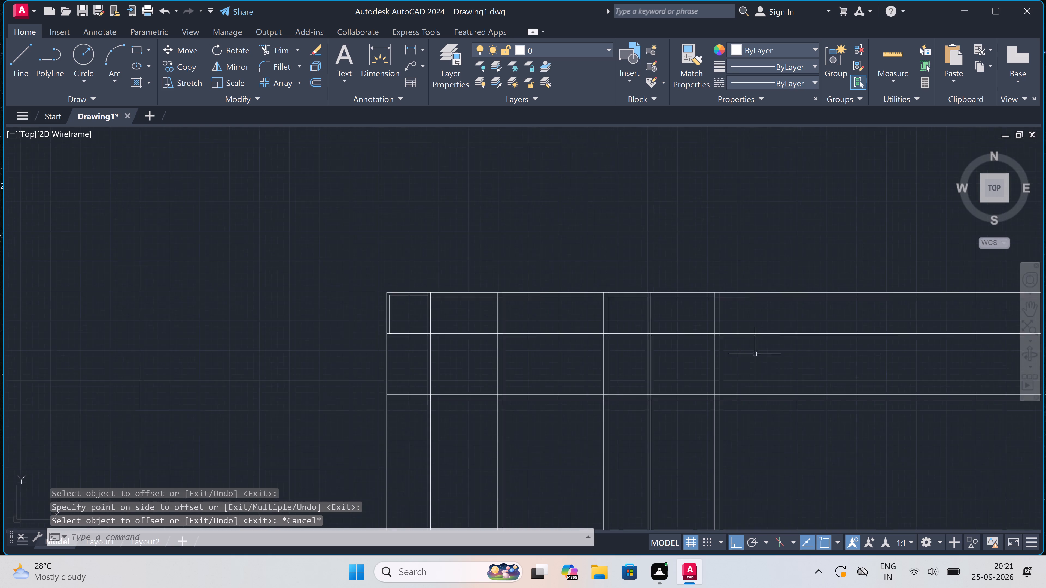
Trim all the horizontal wall and partition lines that run past the outer face of the rightmost 9" wall.
text(tr)
key(space)
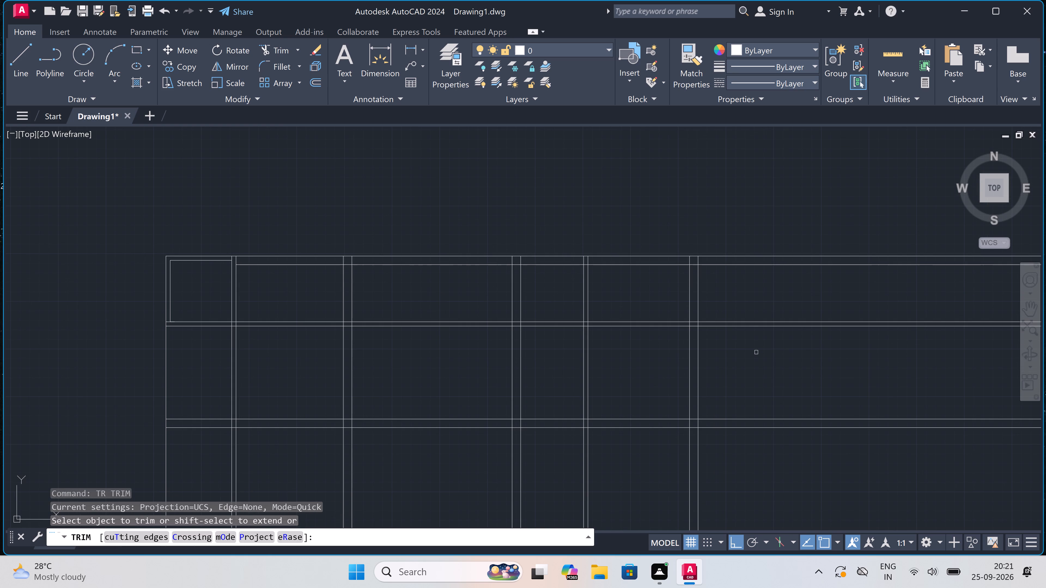
click(732, 247)
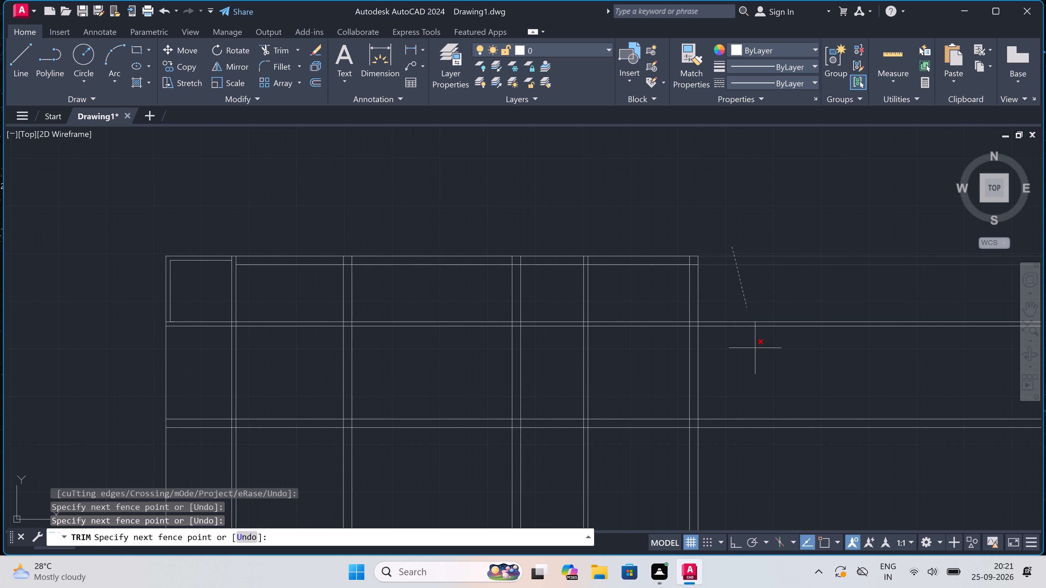
click(755, 426)
click(755, 426)
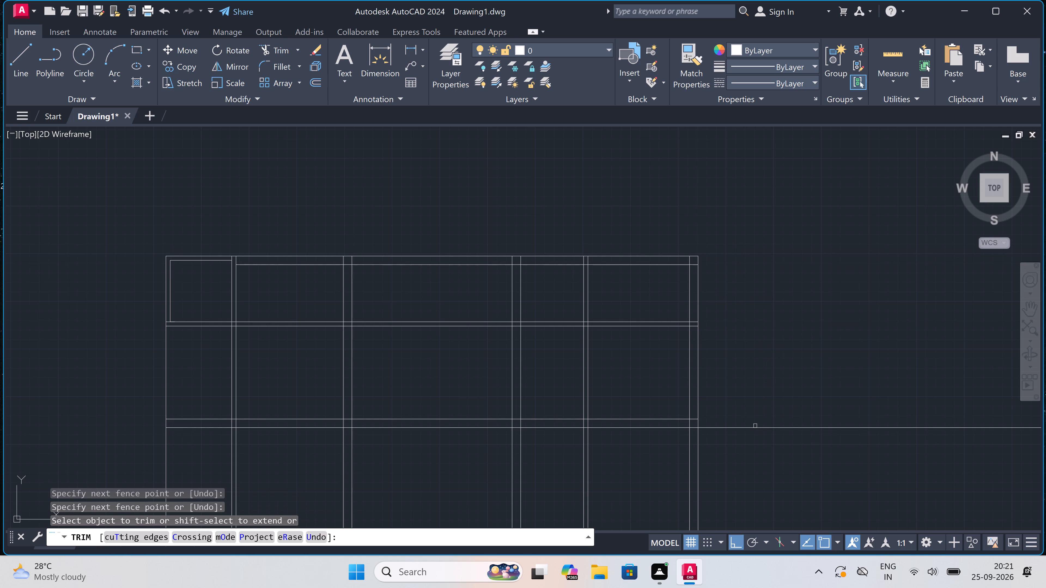
scroll(755, 434, down, 3)
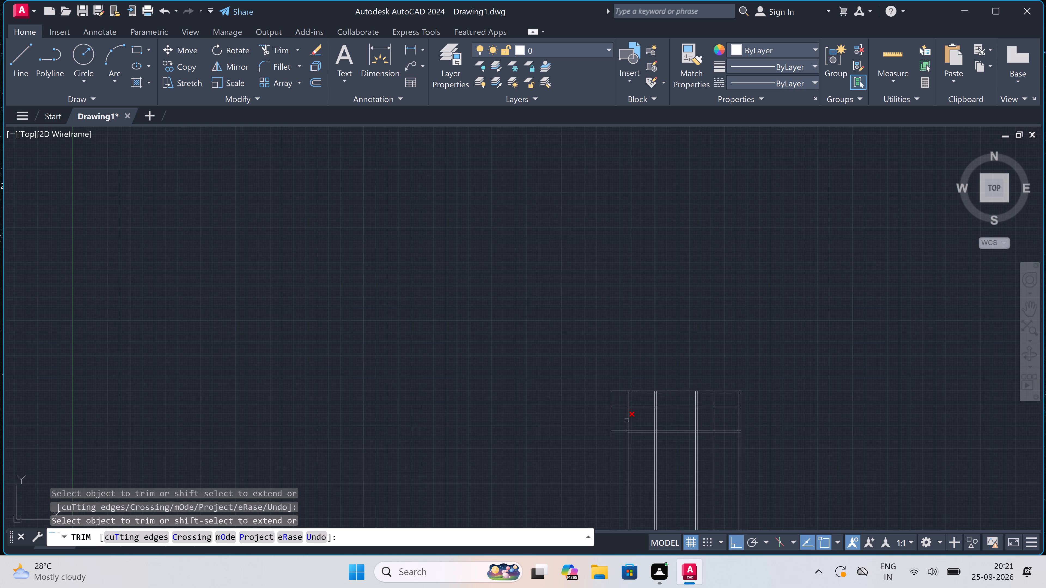
Trim away both horizontal 4.5" partition lines between the two 9" vertical walls of the 14' wide room.
scroll(675, 396, up, 2)
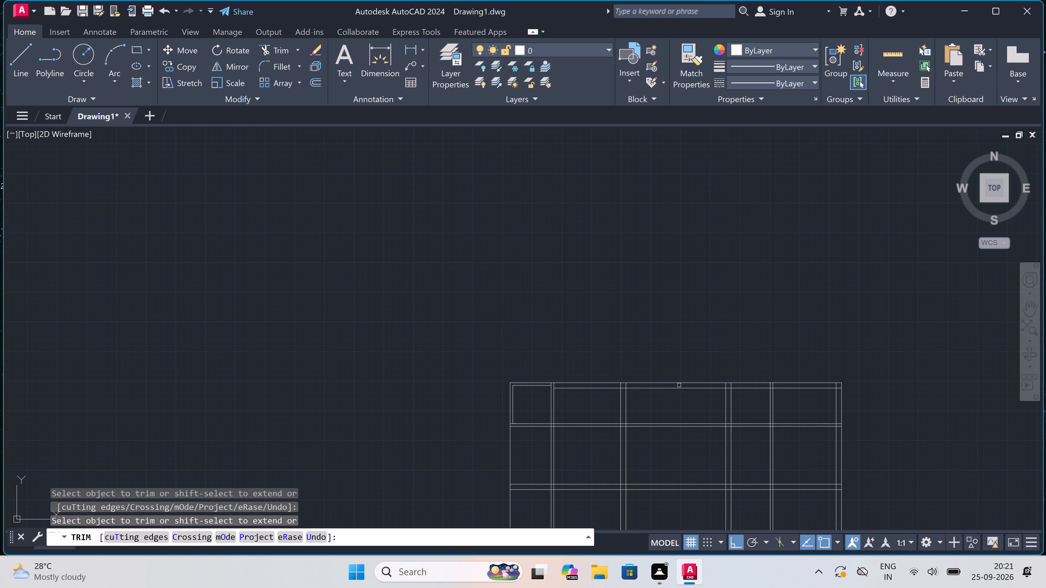
double_click(676, 415)
click(679, 445)
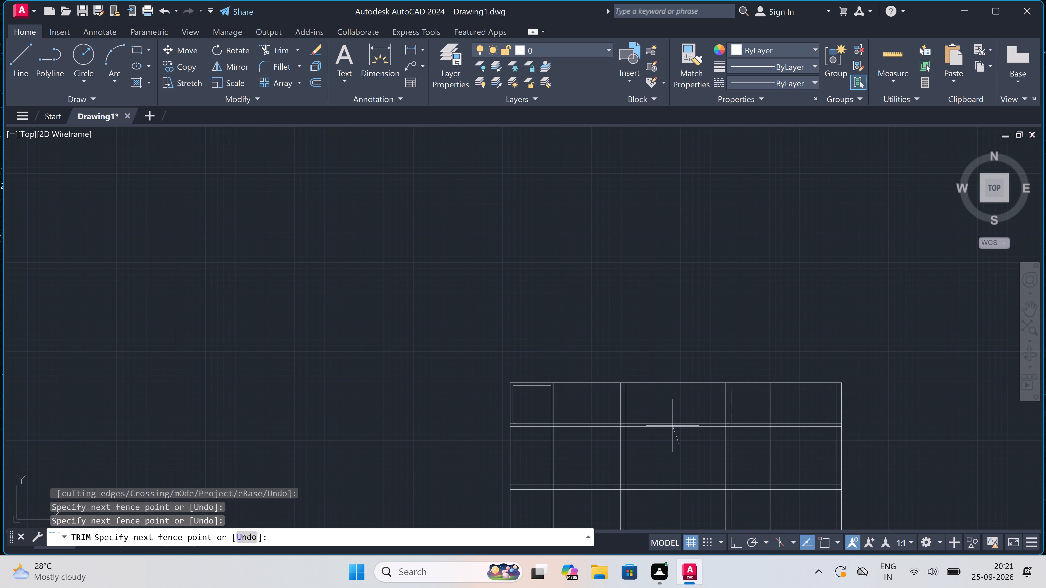
click(672, 423)
scroll(672, 423, down, 3)
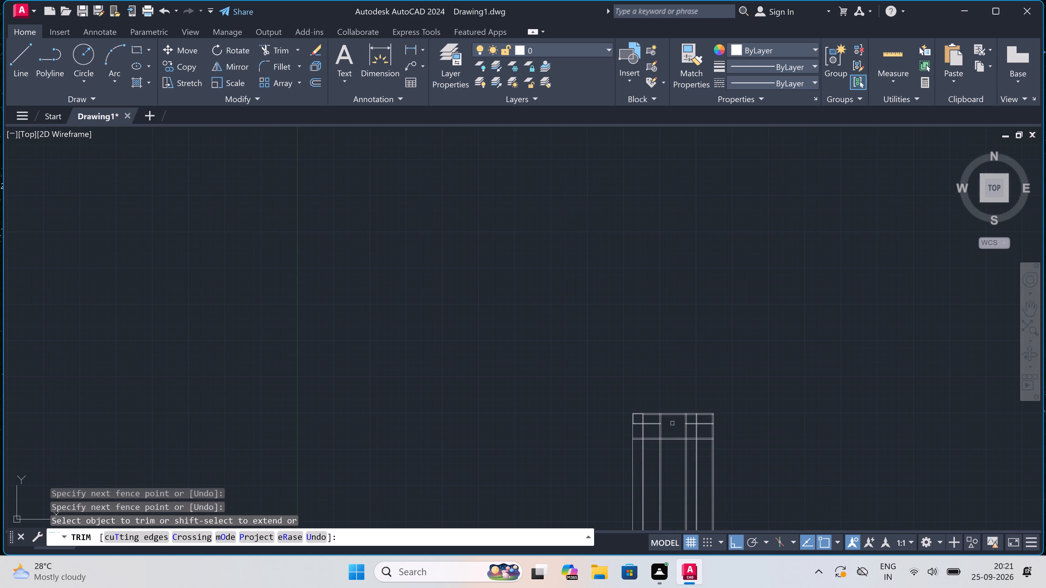
scroll(680, 447, up, 4)
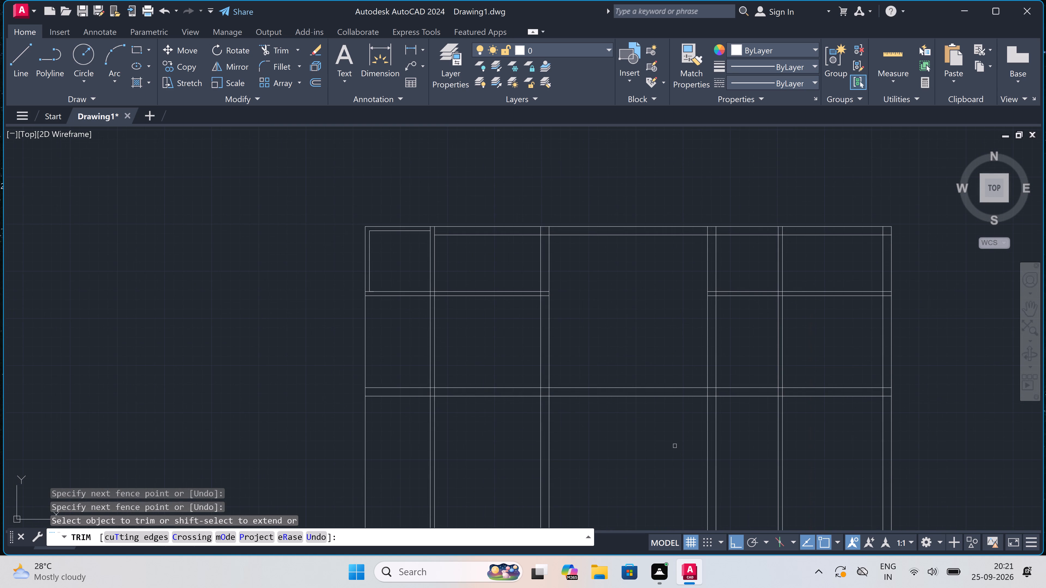
scroll(637, 440, up, 1)
scroll(636, 440, down, 1)
scroll(636, 440, up, 1)
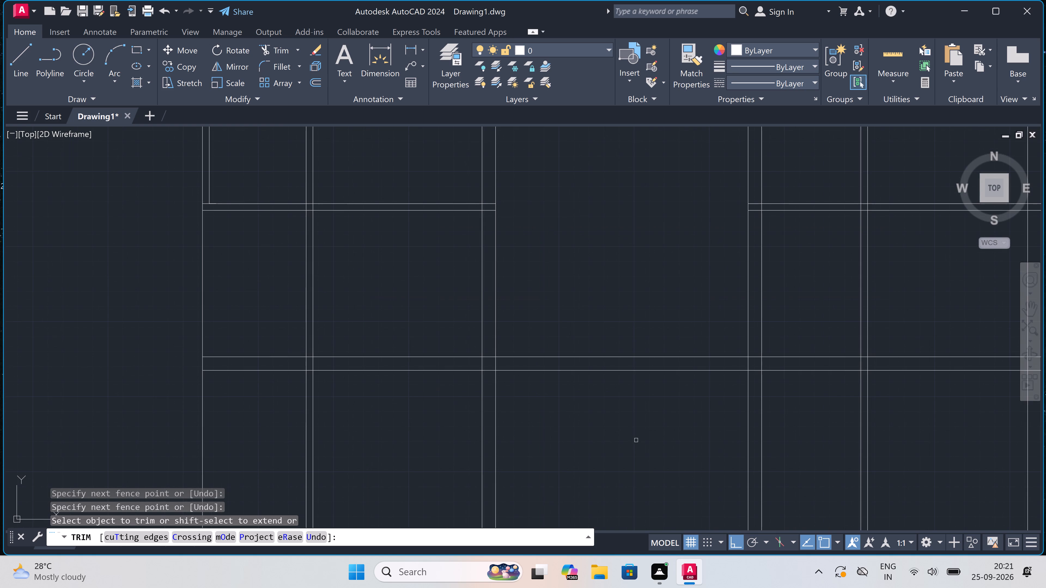
key(Escape)
Offset the lower line of the horizontal 4.5" partition on the plan's left side 13' upward.
text(o)
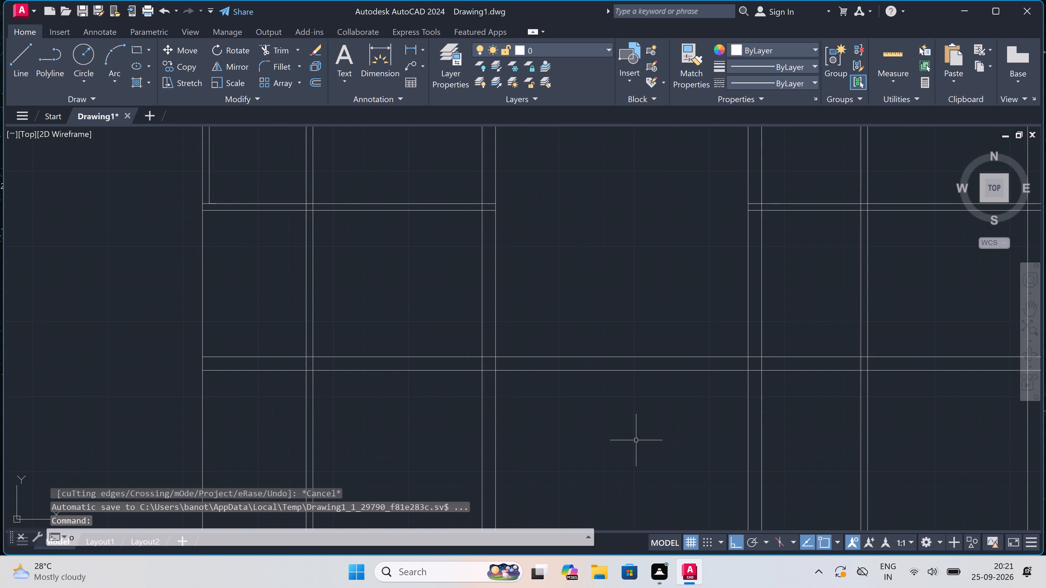
key(space)
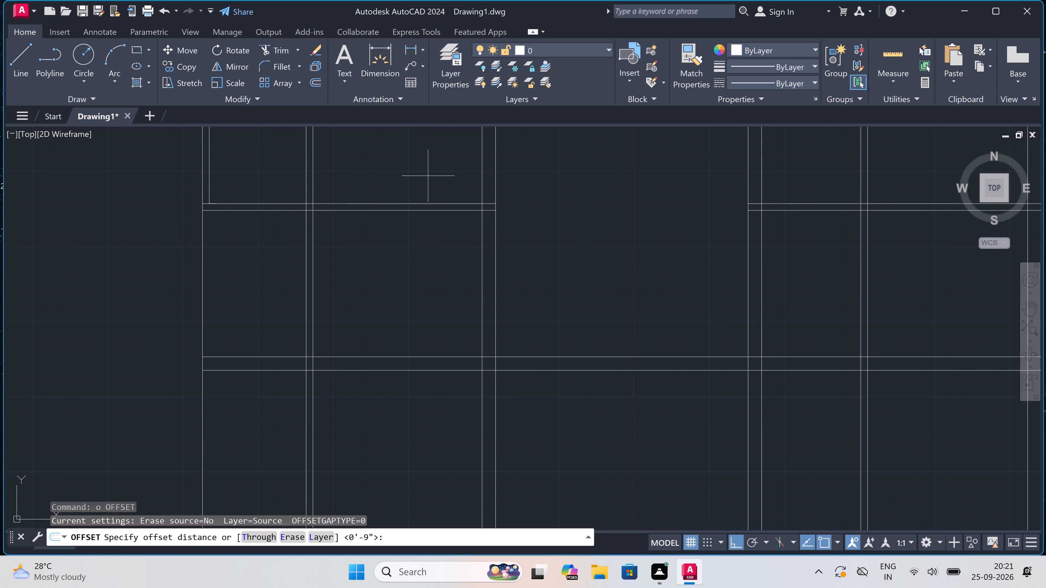
click(422, 209)
text(13')
key(space)
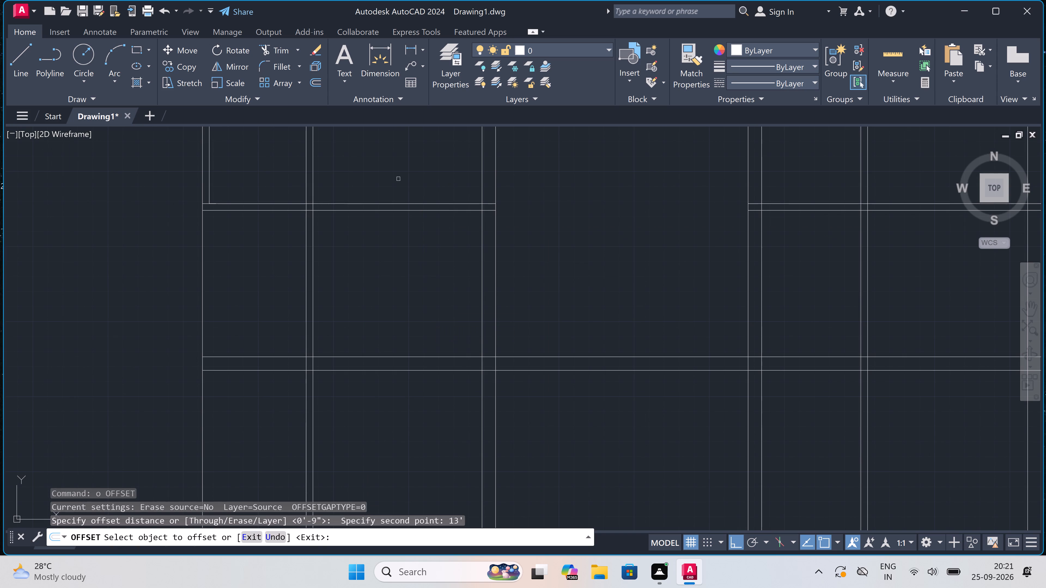
triple_click(402, 212)
scroll(402, 212, down, 3)
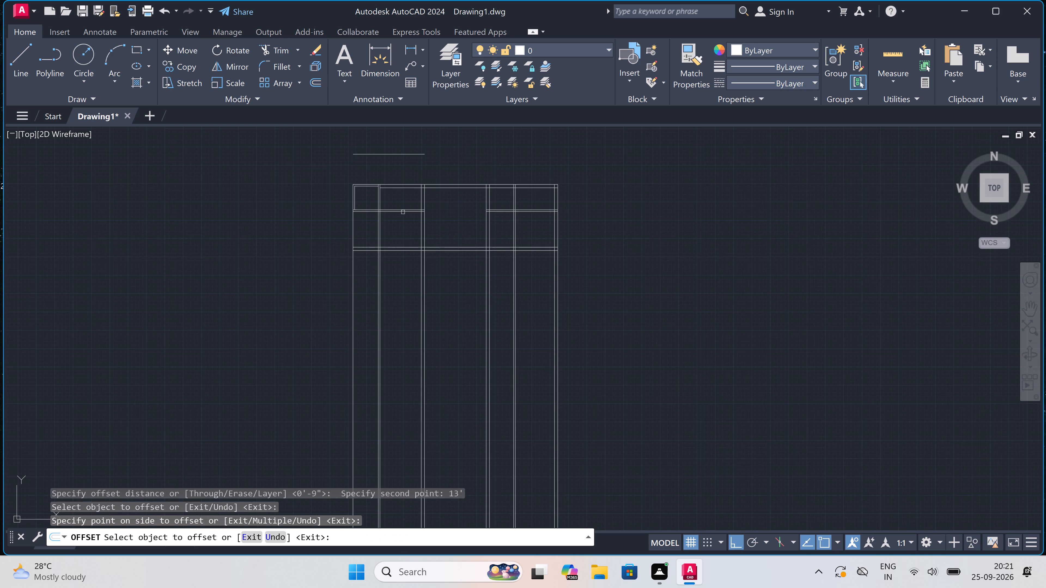
scroll(405, 218, up, 3)
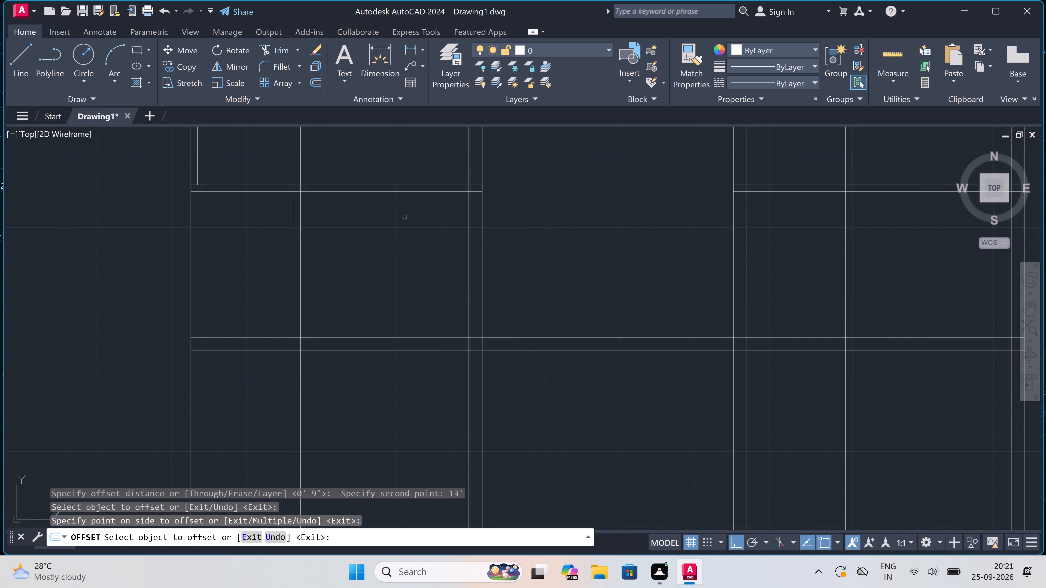
scroll(403, 218, down, 2)
scroll(403, 218, up, 2)
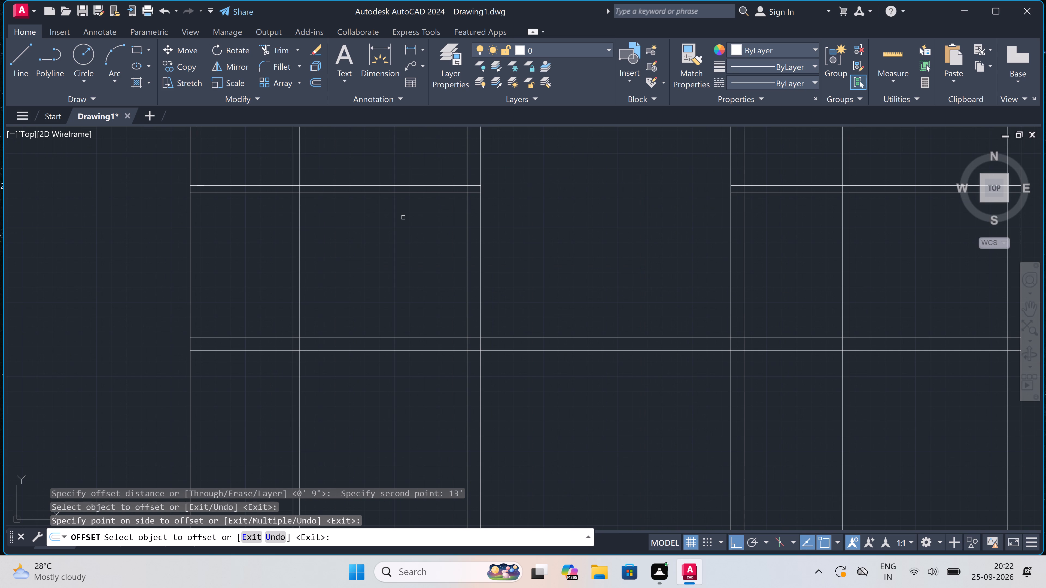
scroll(403, 218, down, 1)
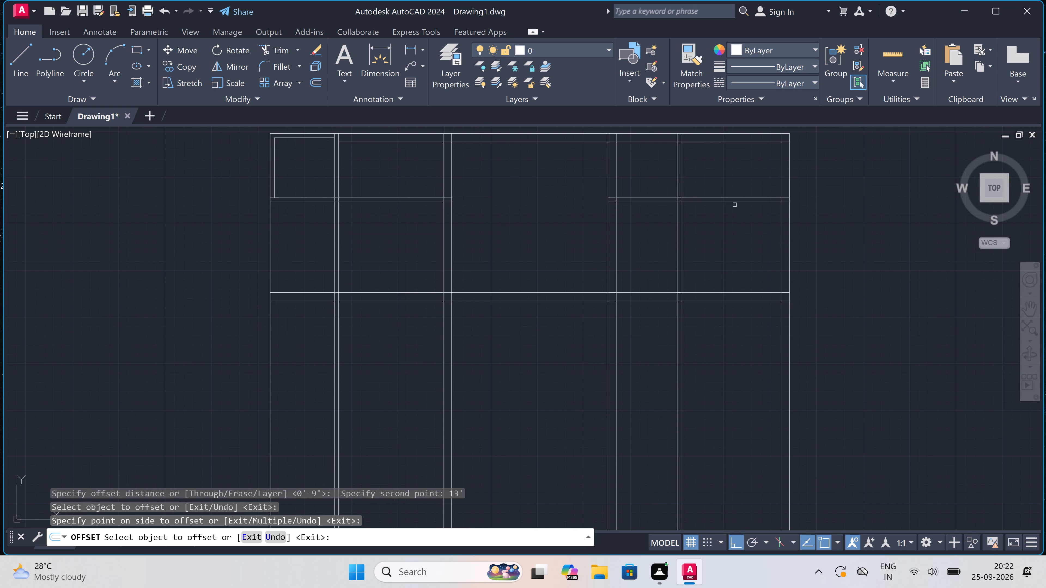
key(Escape)
scroll(696, 240, down, 2)
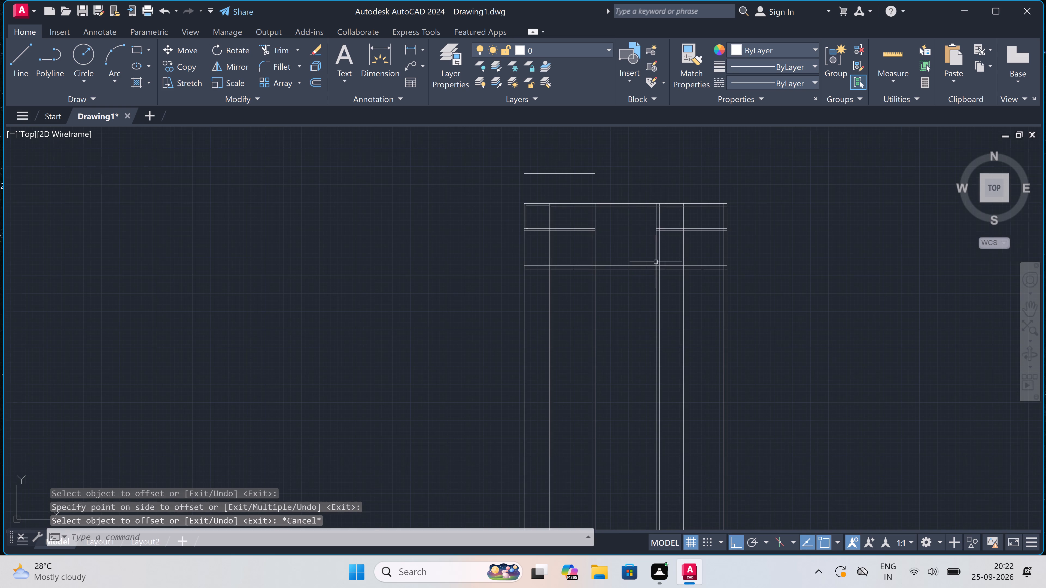
Offset the inner line of the top 9" wall 13'6" downward, picking it within the 14' wide room.
scroll(614, 216, up, 3)
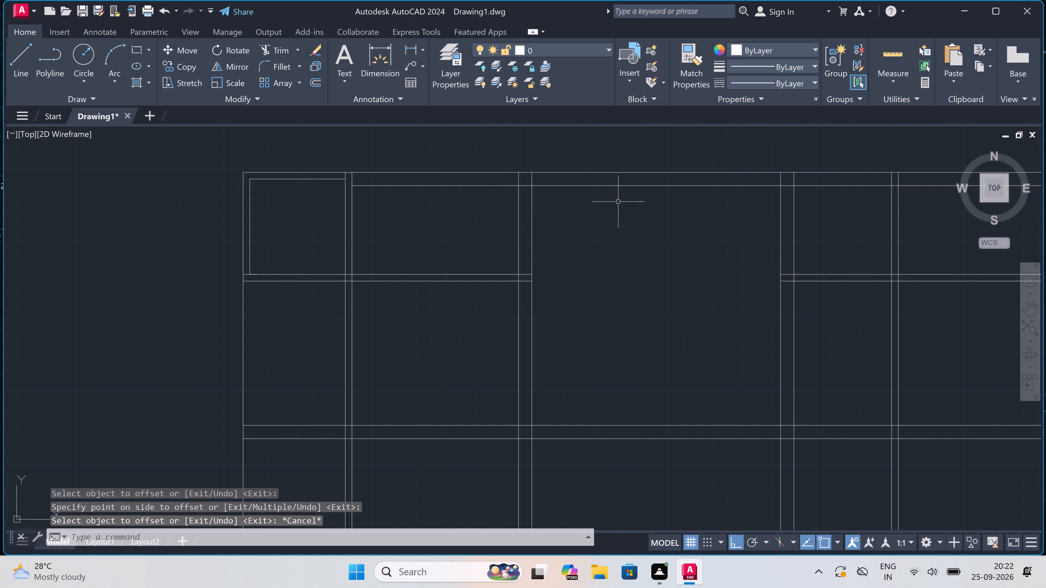
text(o)
key(space)
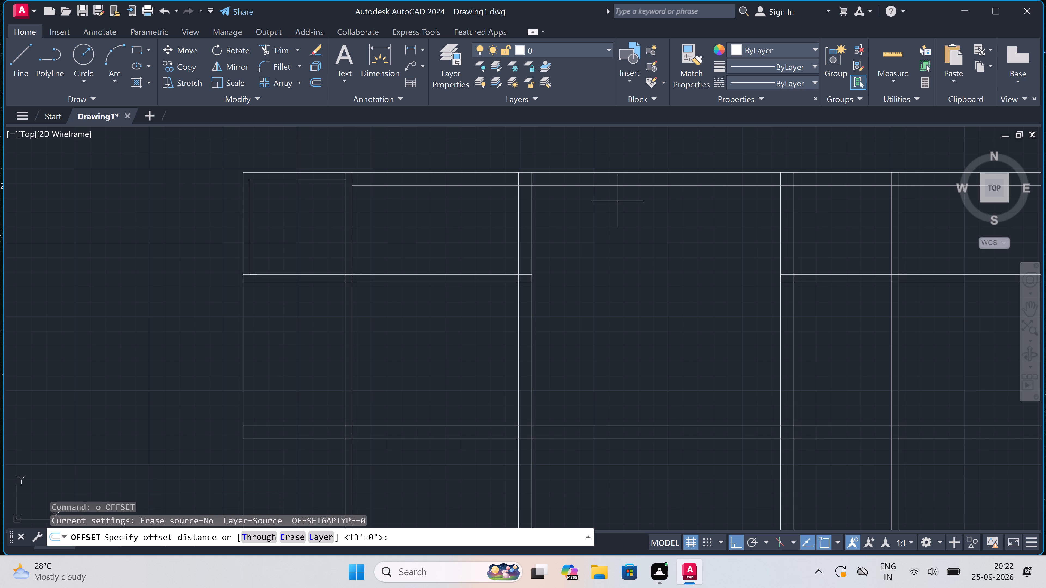
double_click(614, 189)
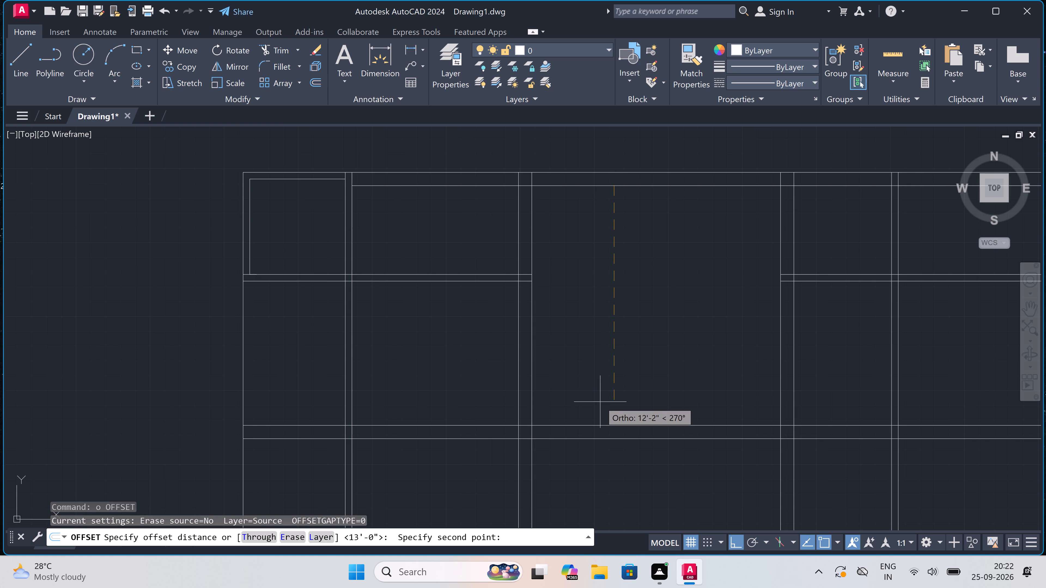
text(13'6")
key(space)
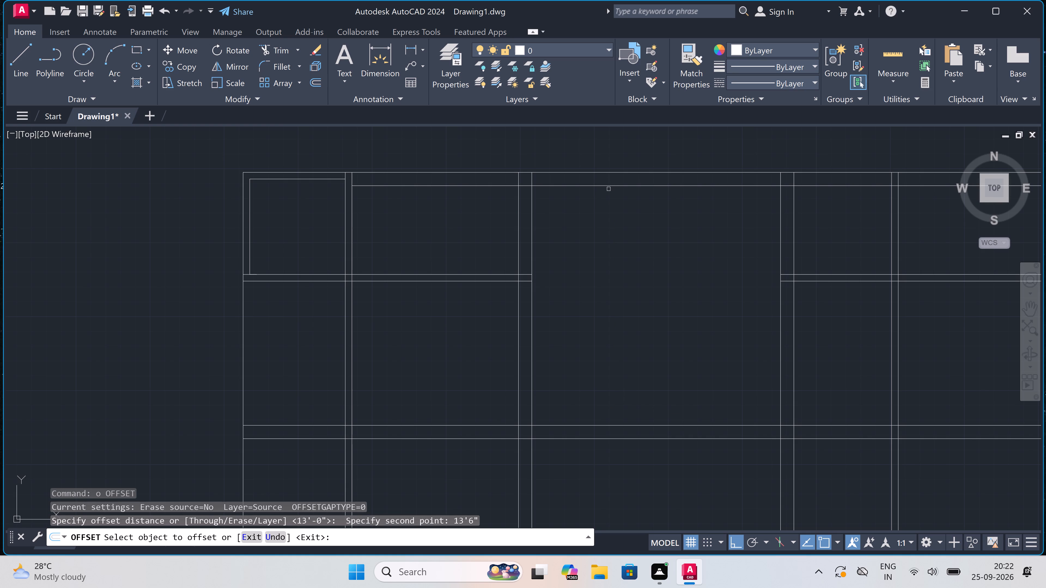
drag(609, 185, 609, 191)
drag(608, 200, 608, 209)
click(613, 262)
scroll(613, 262, down, 2)
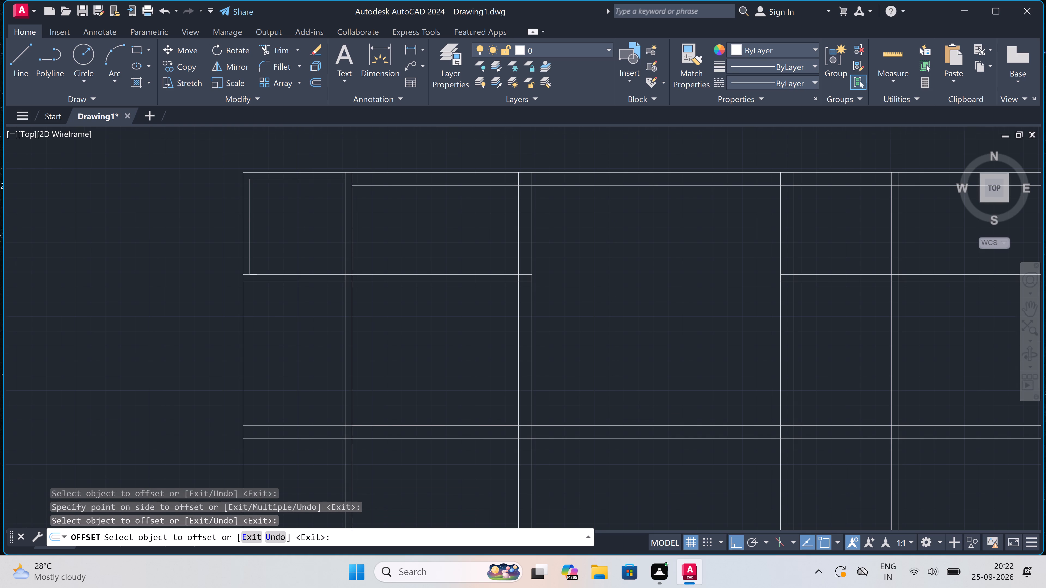
drag(609, 234, 610, 258)
drag(612, 271, 612, 278)
click(613, 284)
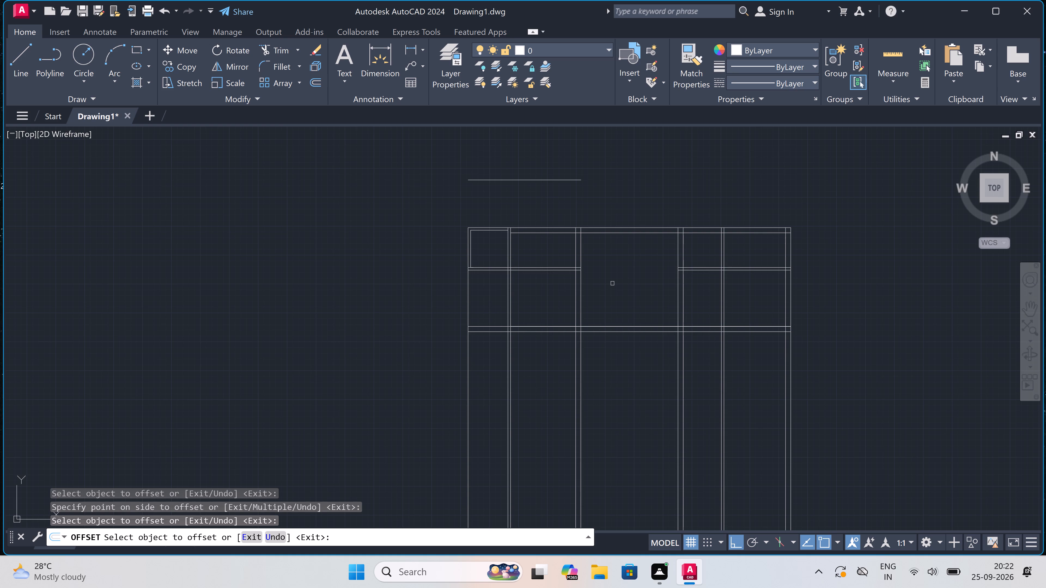
key(Escape)
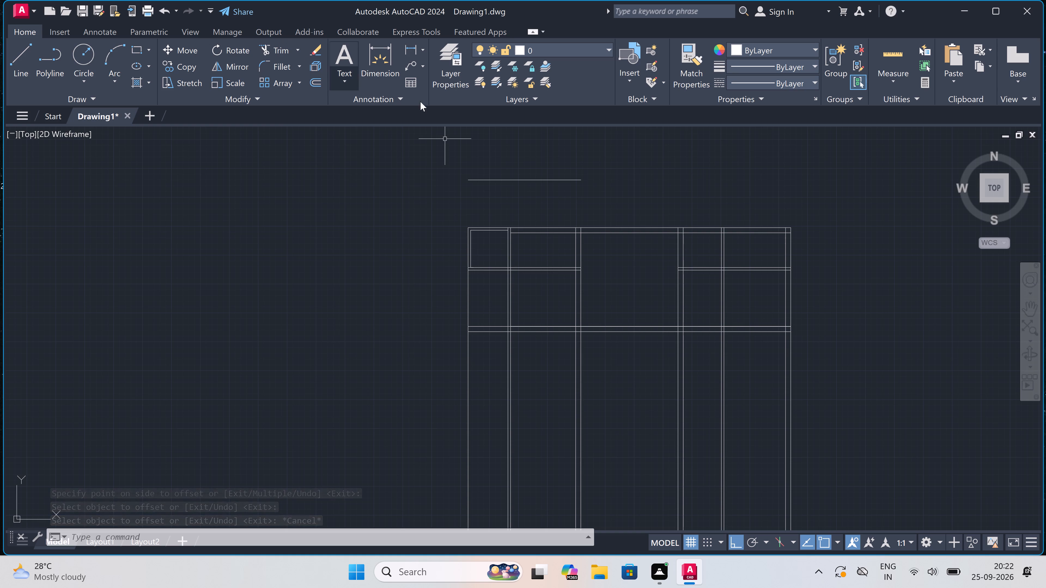
Erase the stray horizontal line lying above the plan's top wall.
click(533, 179)
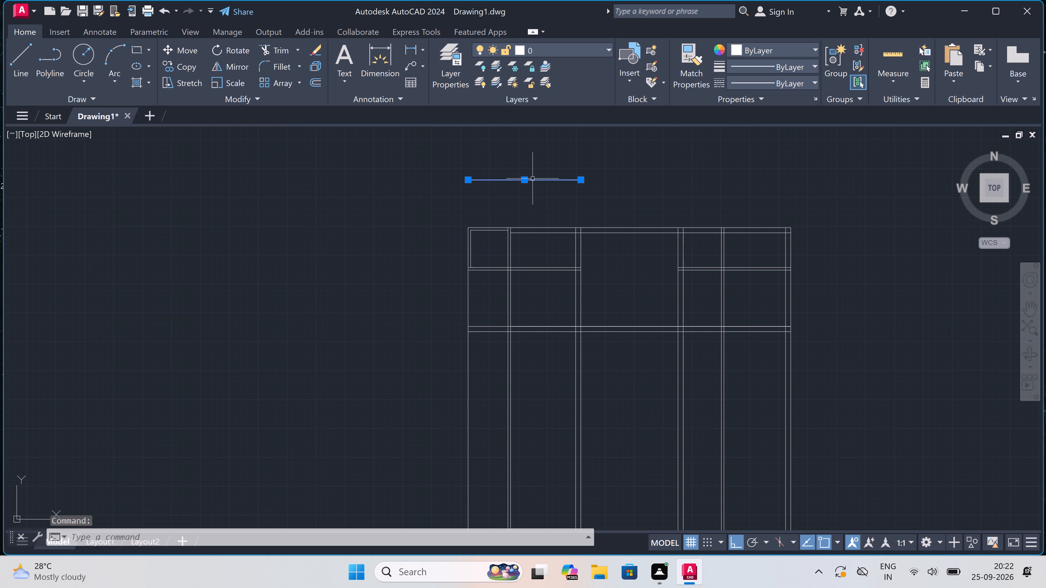
key(Delete)
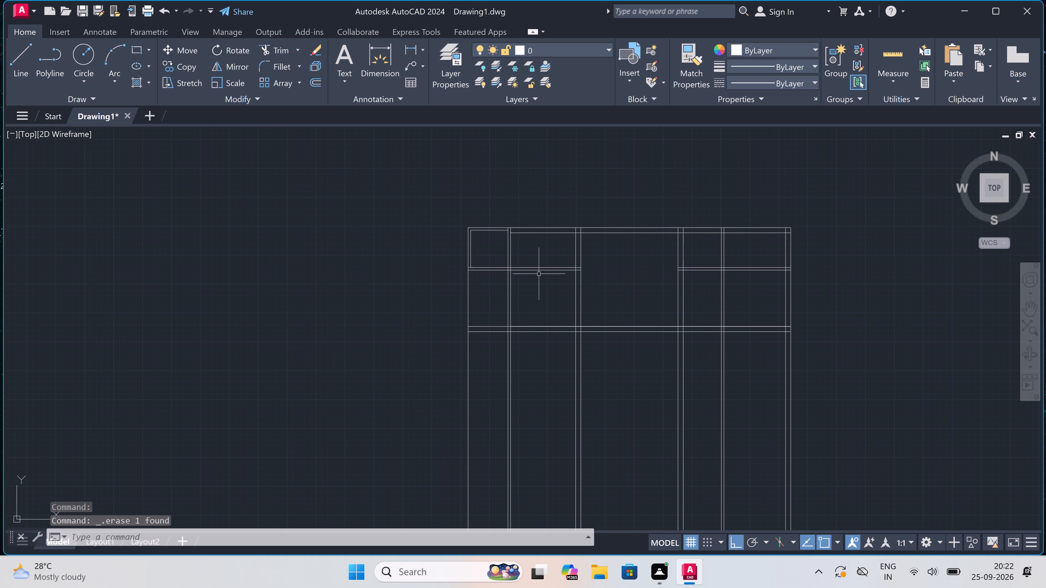
Draw a vertical line 13'6" downward from the top-left inner corner of the 14' wide room.
scroll(553, 355, up, 2)
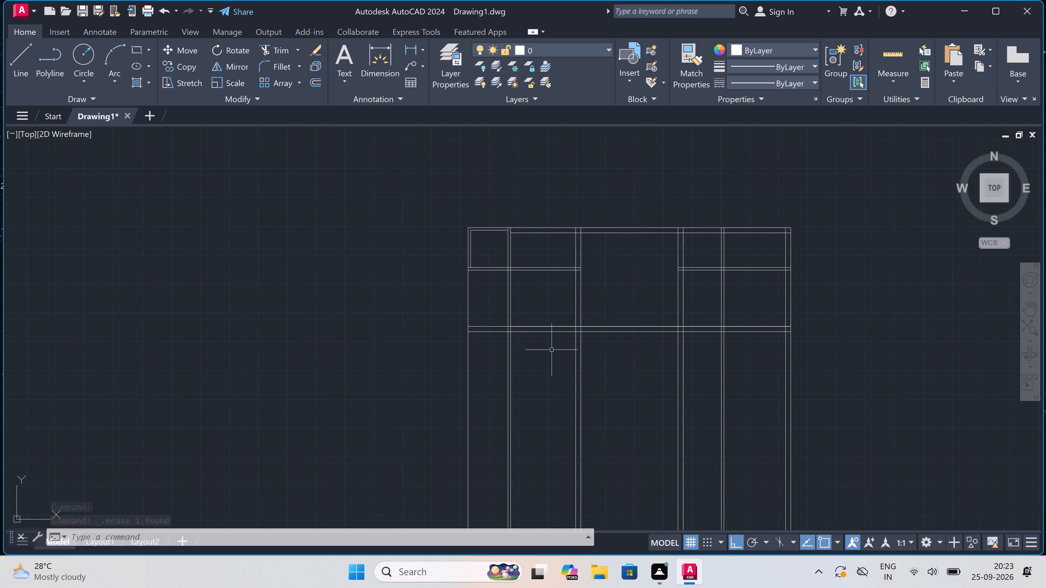
scroll(552, 353, down, 1)
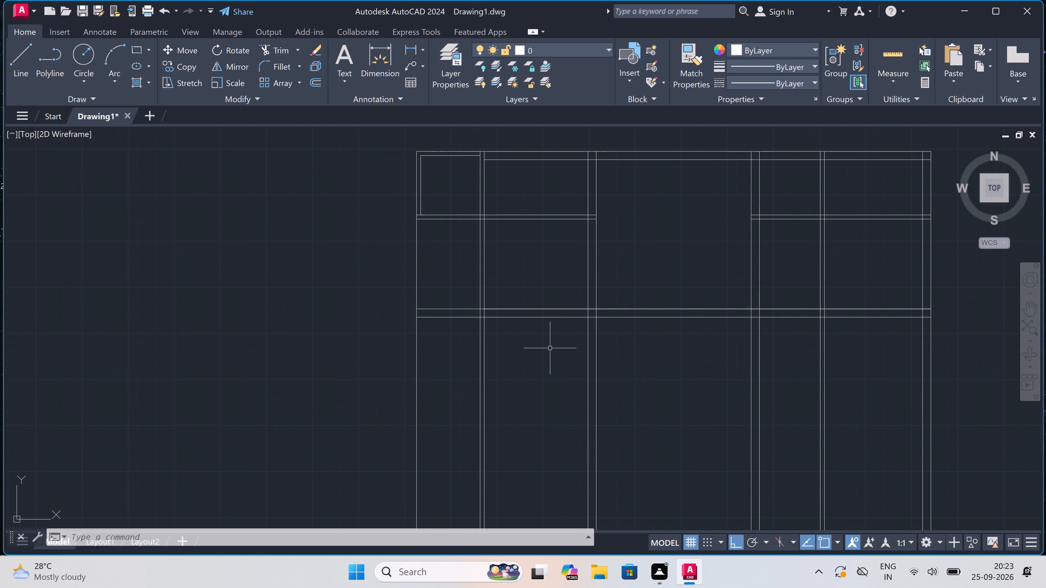
scroll(549, 348, down, 1)
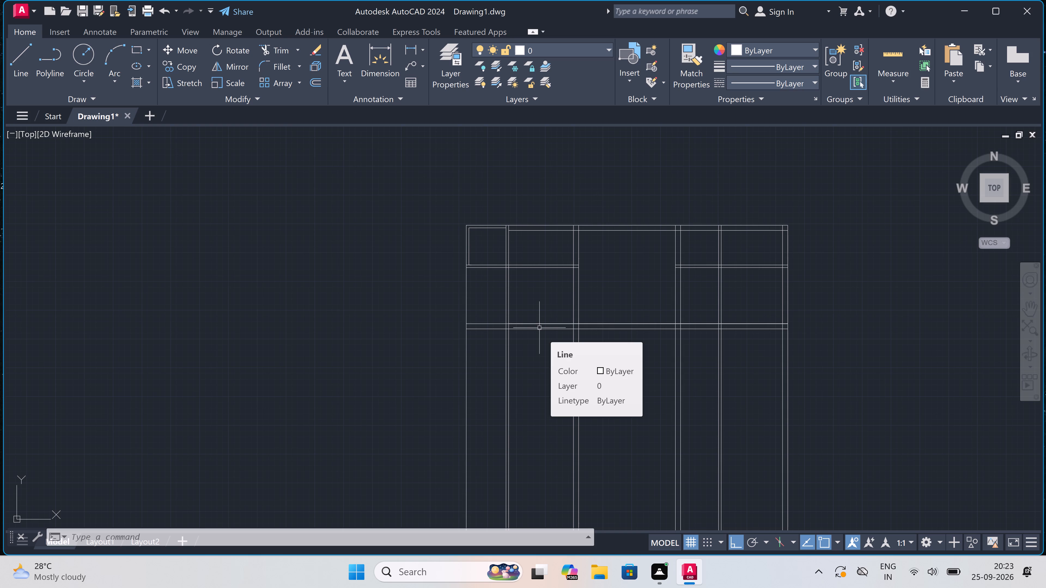
scroll(539, 329, down, 1)
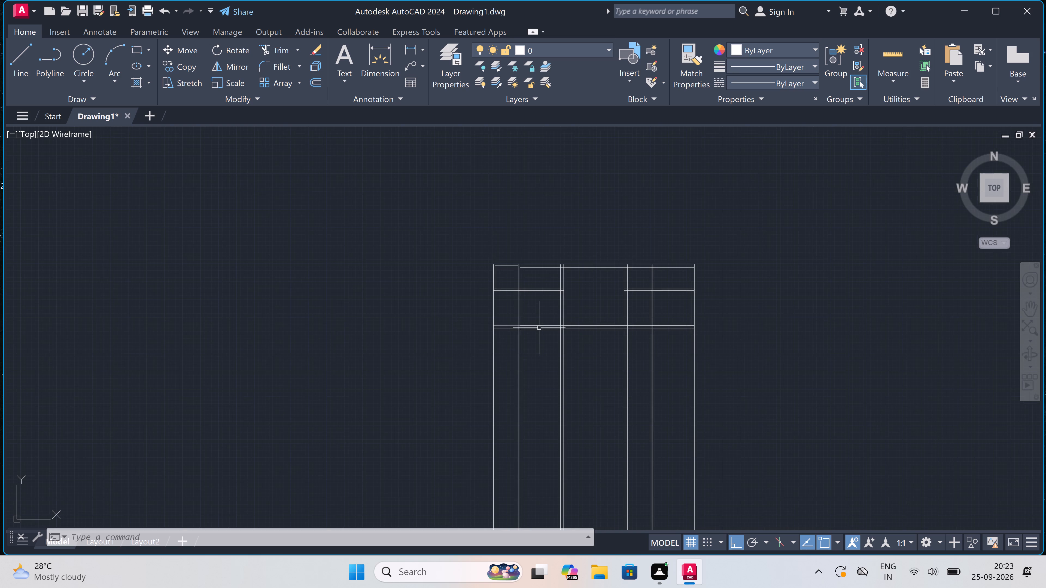
scroll(550, 283, up, 3)
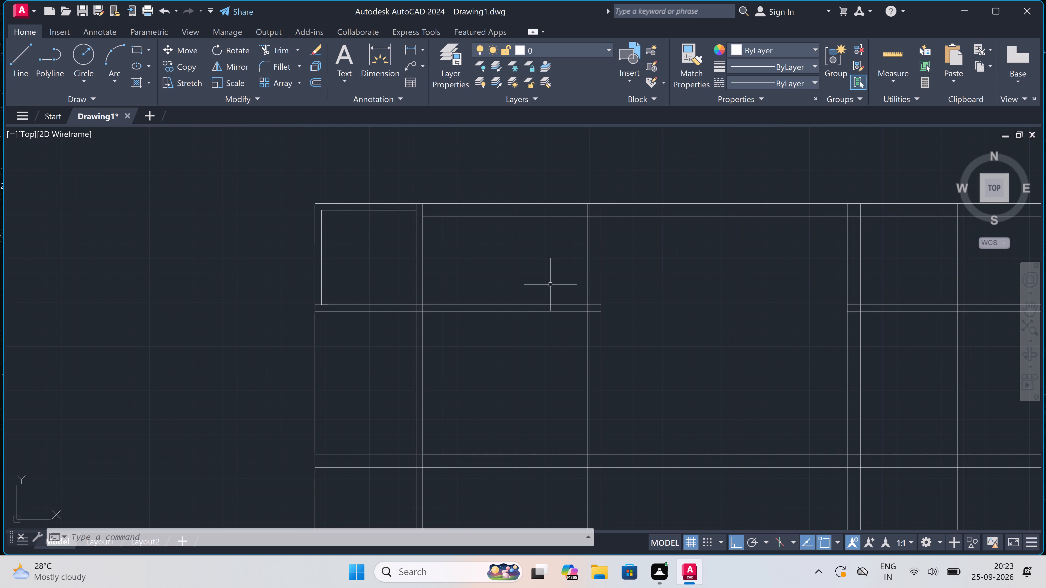
key(l)
key(space)
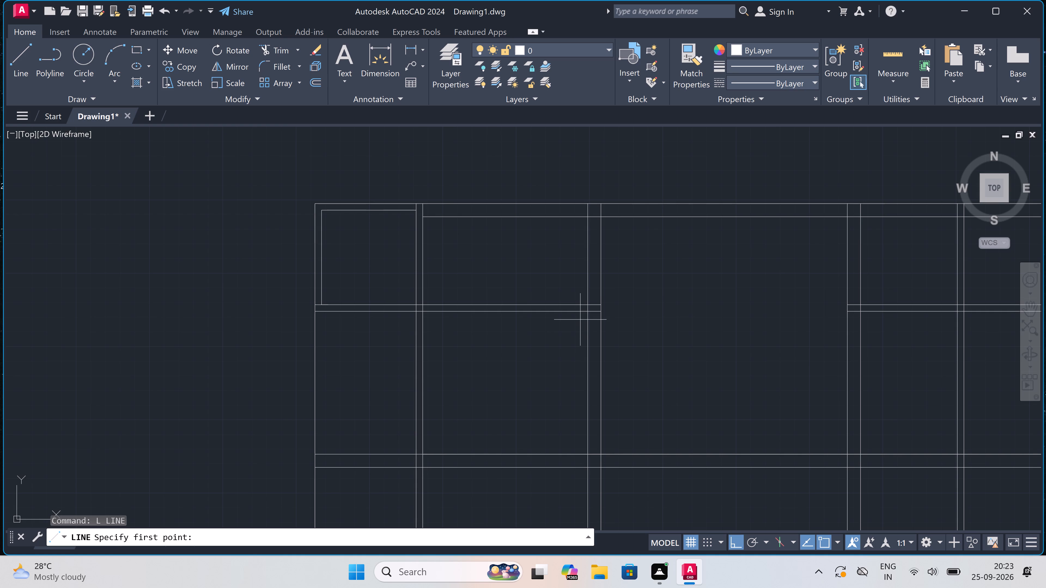
click(600, 213)
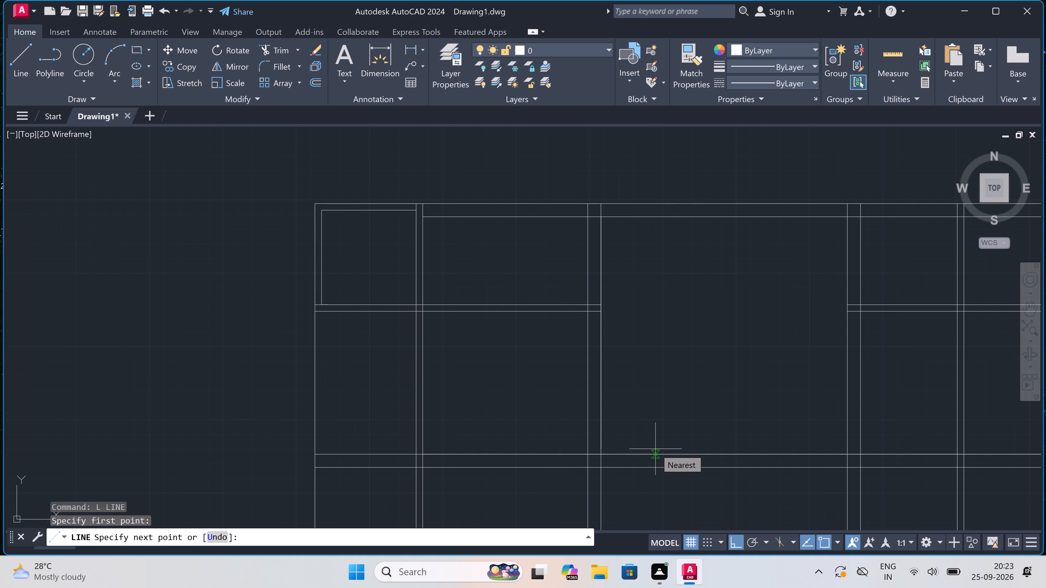
key(F8)
key(F8)
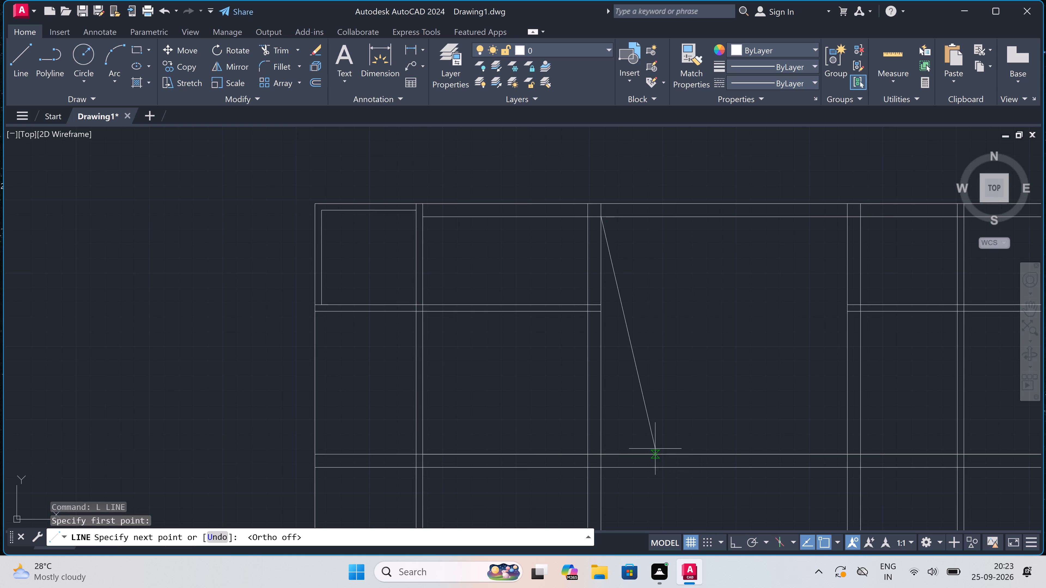
text(13'6")
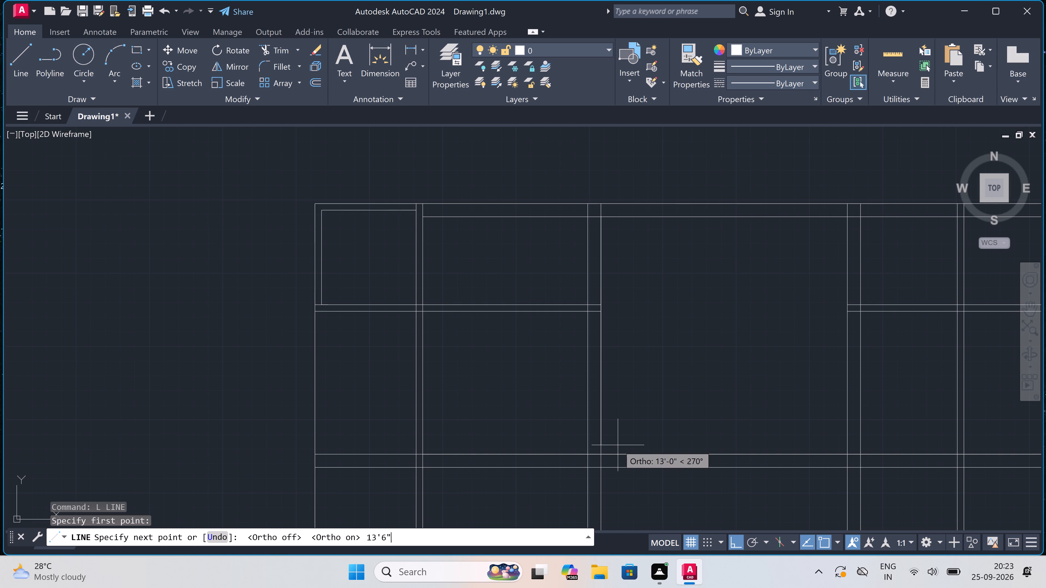
key(space)
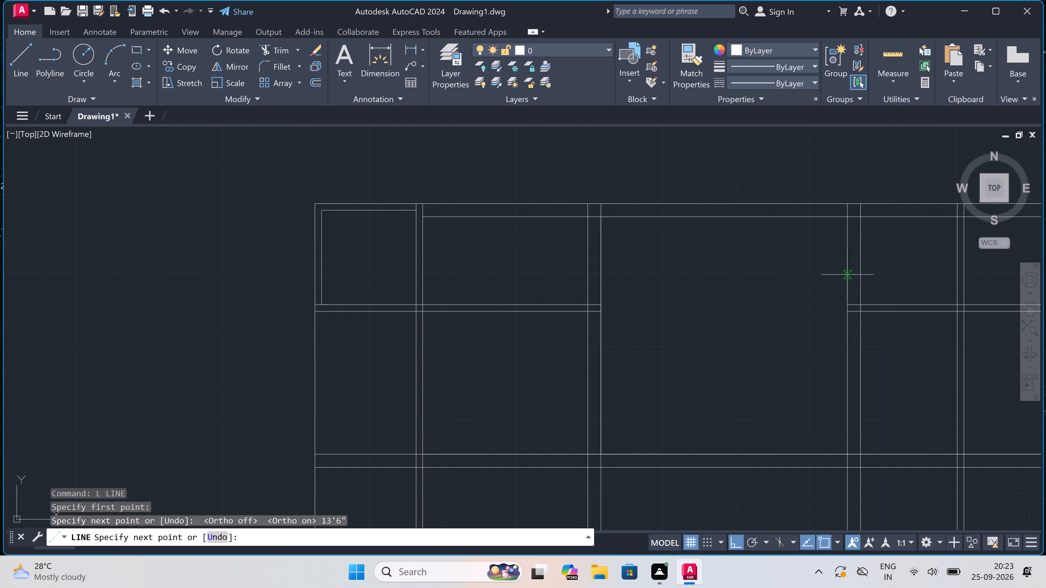
key(Escape)
Draw a line 13' downward from where the left vertical 4.5" partition's left face meets the lower line of the horizontal partition.
scroll(845, 278, down, 2)
scroll(692, 413, up, 1)
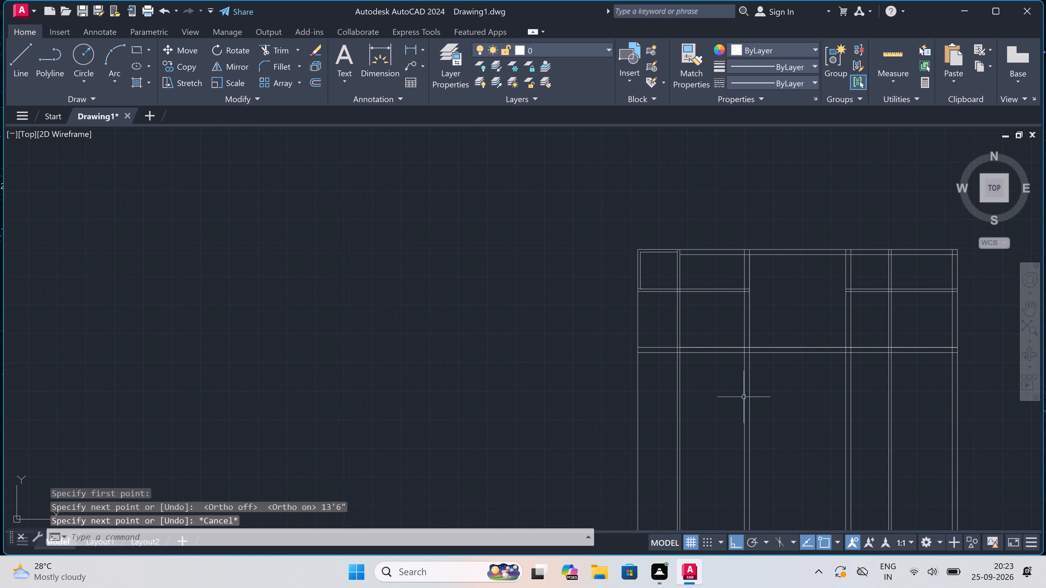
key(space)
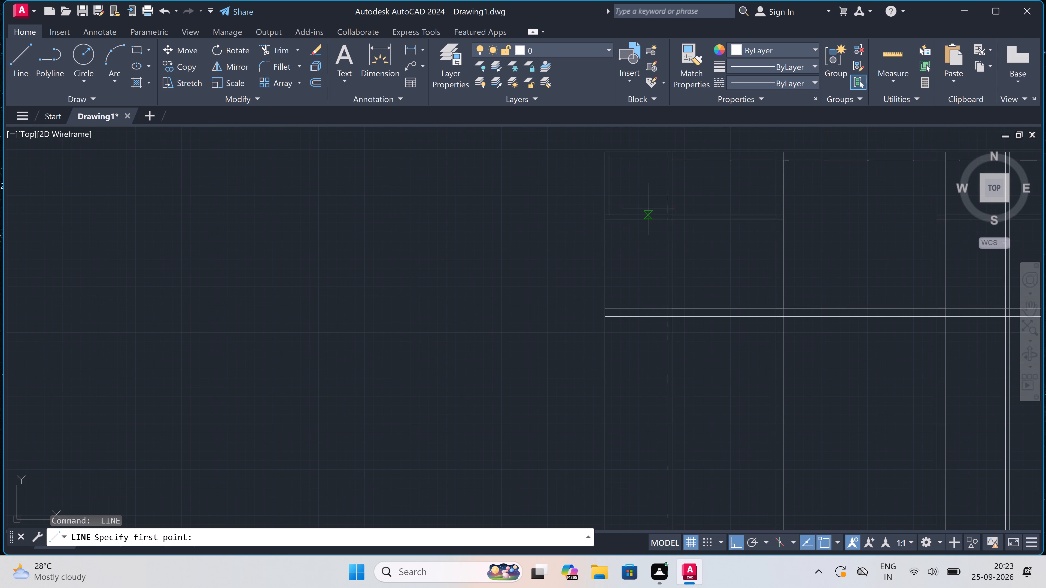
scroll(651, 214, up, 2)
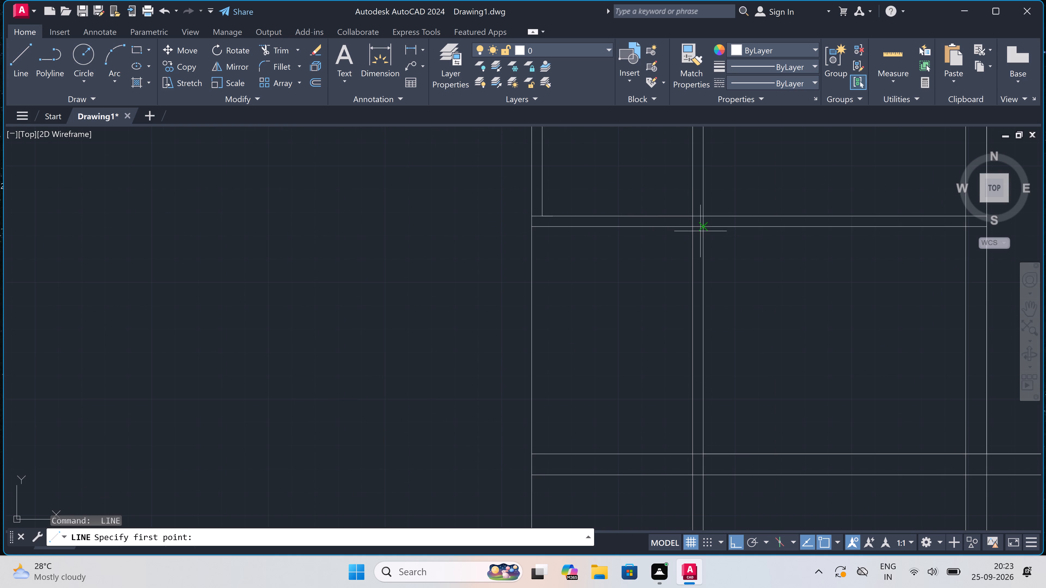
click(692, 228)
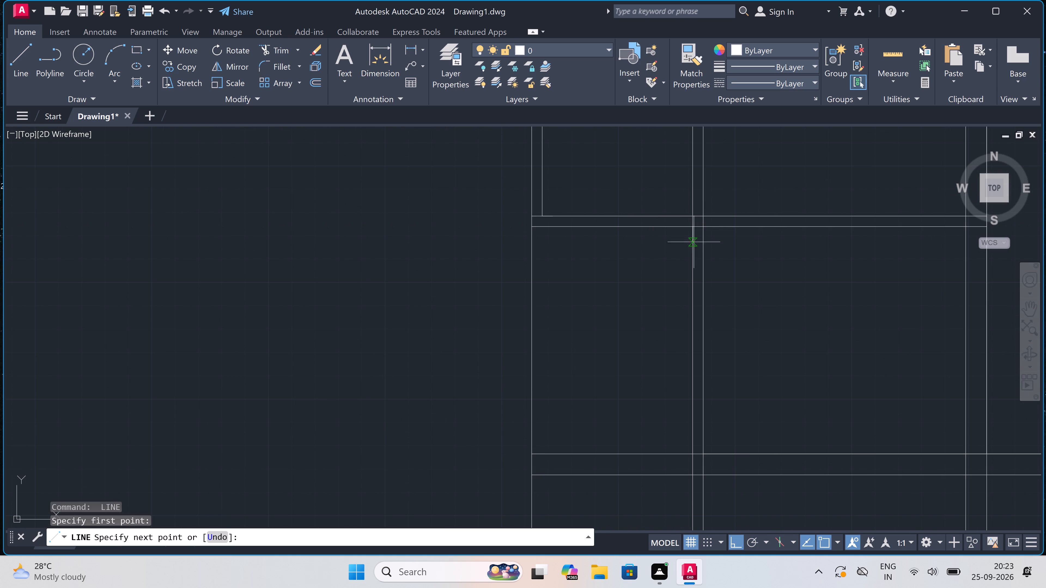
text(13')
key(space)
Continue the line horizontally to the right vertical partition's outer face, 9" down, and back to the left partition, outlining a 9" wall.
scroll(728, 442, down, 3)
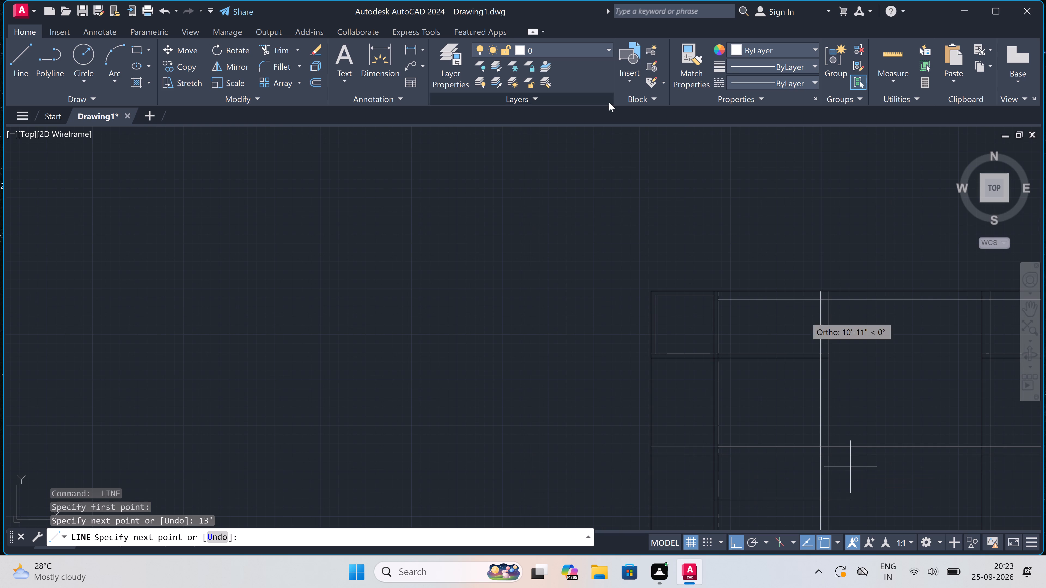
scroll(763, 469, down, 6)
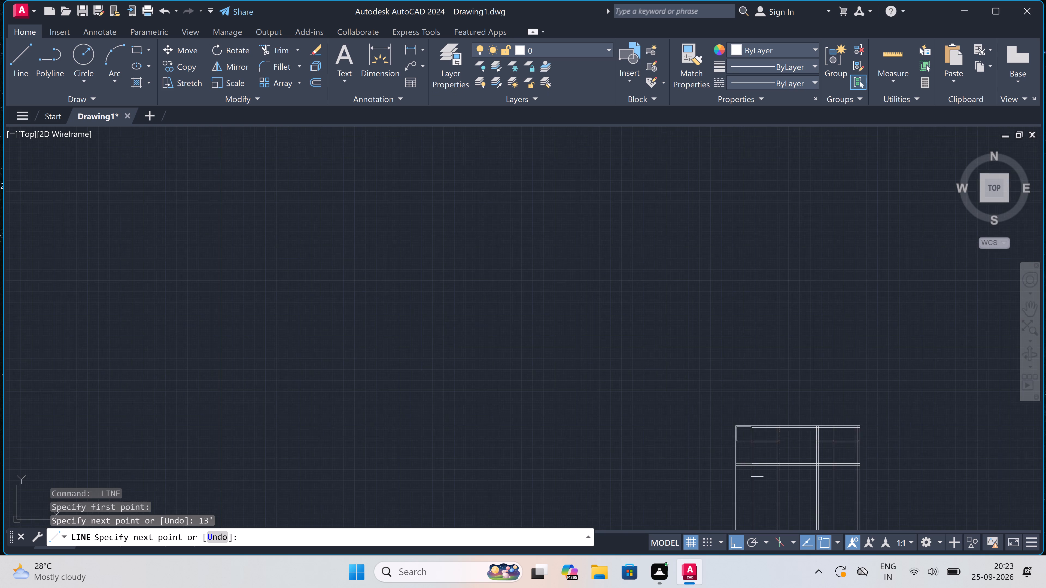
scroll(788, 486, up, 5)
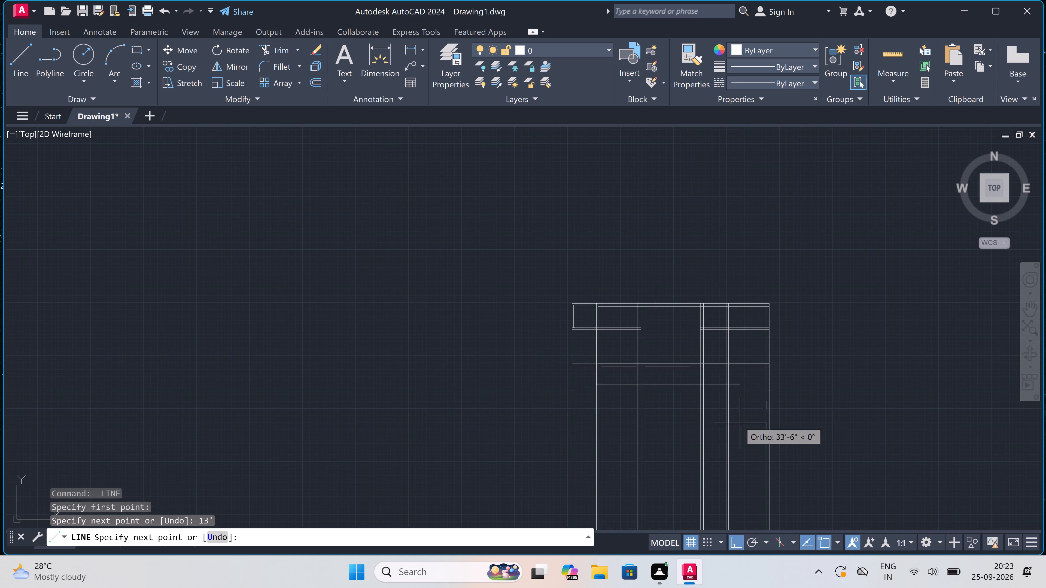
scroll(727, 394, up, 3)
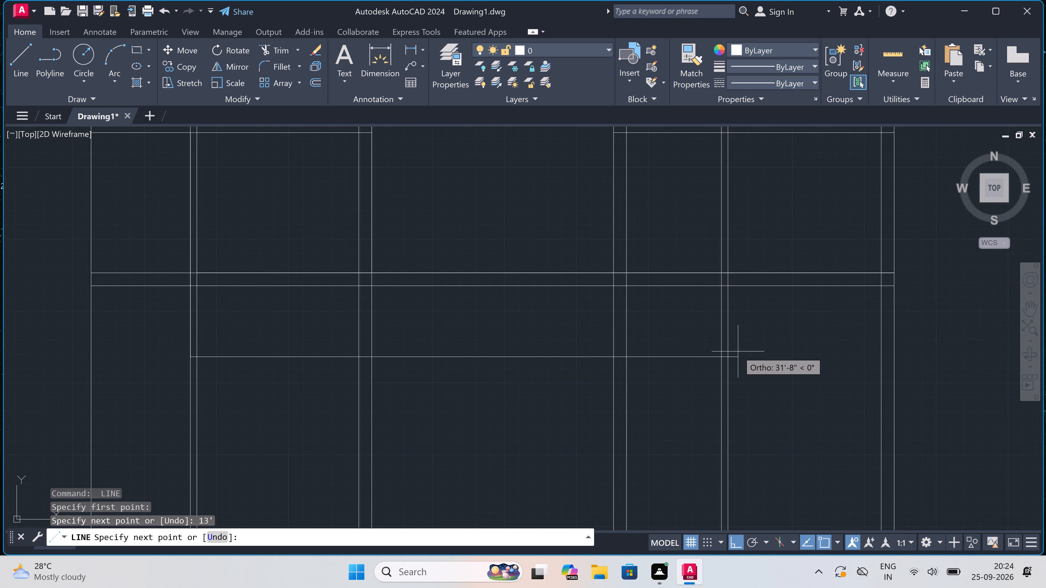
click(728, 355)
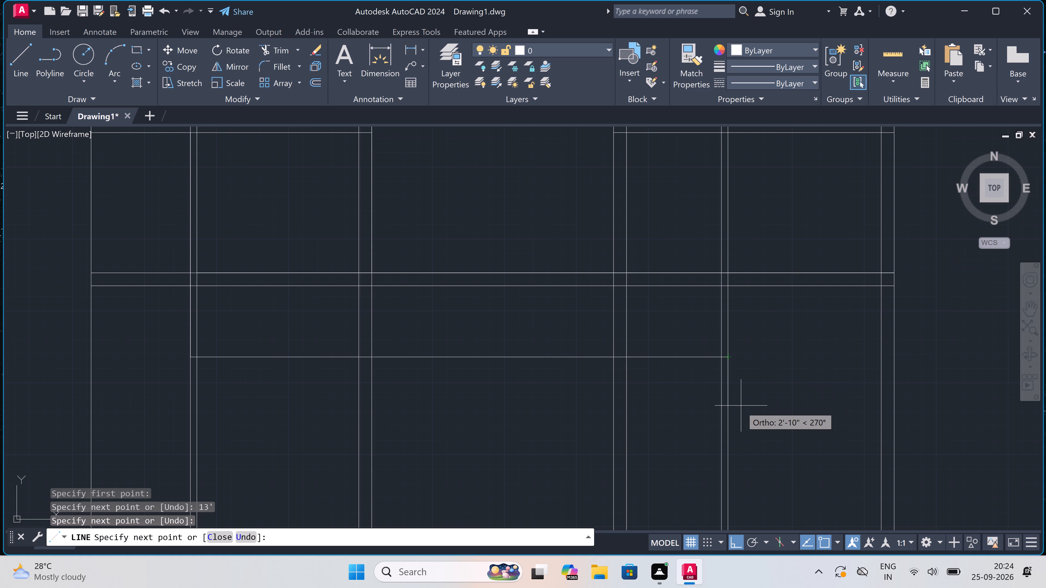
text(9")
key(space)
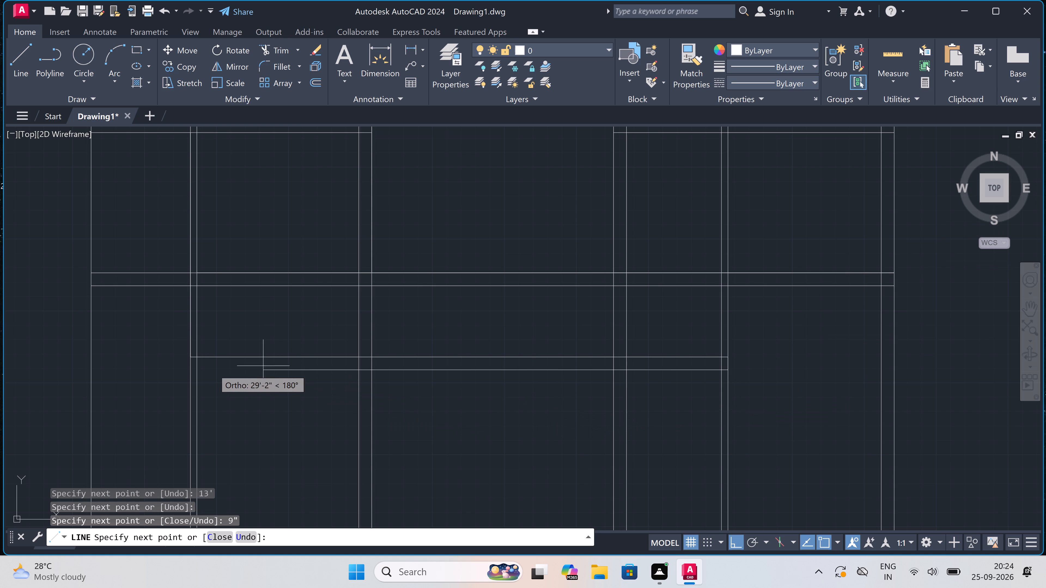
scroll(170, 361, up, 2)
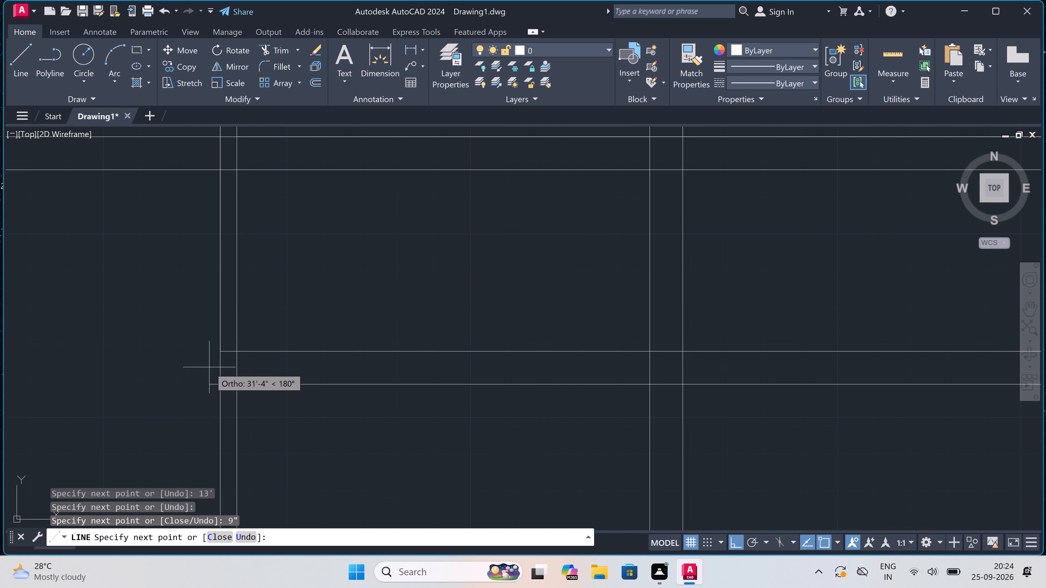
click(220, 382)
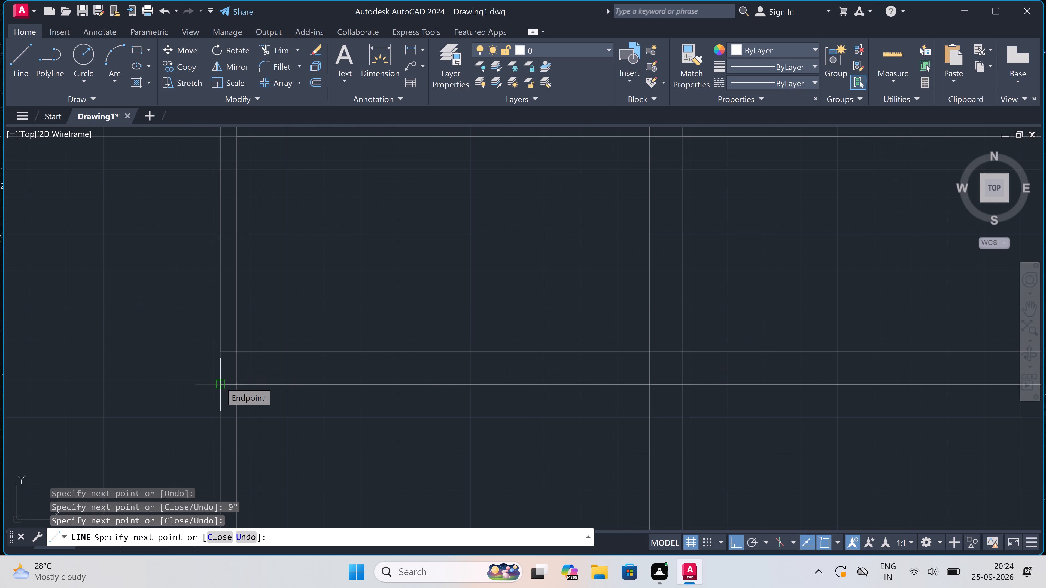
key(Escape)
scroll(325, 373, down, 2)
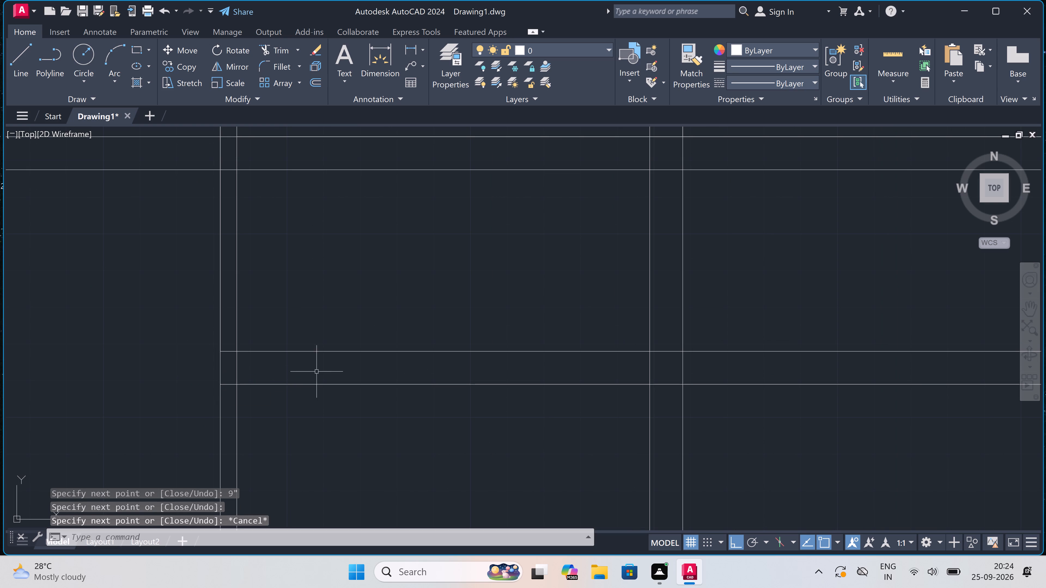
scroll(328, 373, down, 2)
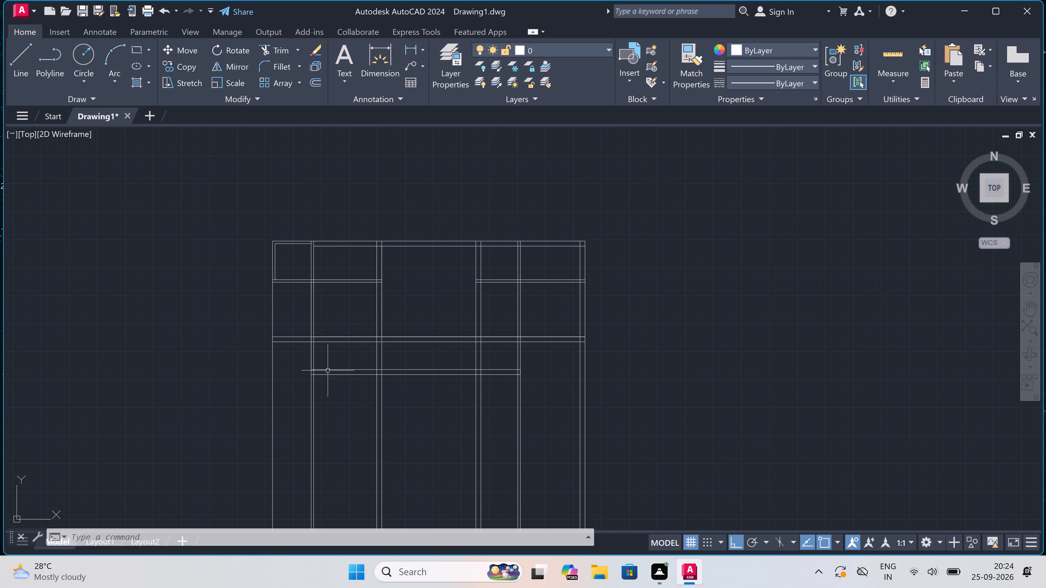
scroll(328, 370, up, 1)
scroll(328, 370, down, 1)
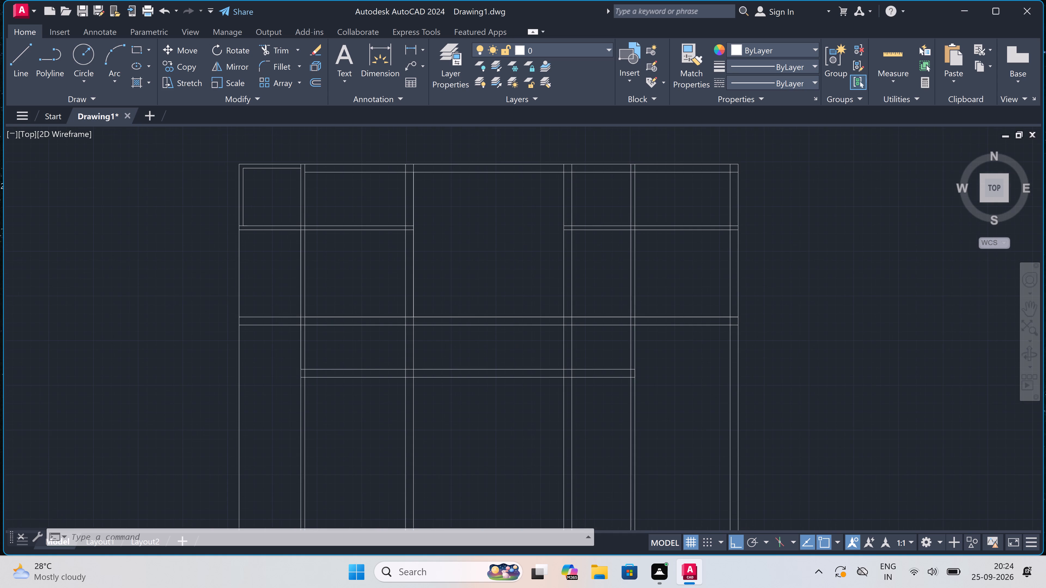
Extend both lines of the lower horizontal 9" wall to the plan's outer left line and the right wall's inner face.
scroll(268, 394, up, 3)
scroll(303, 375, down, 2)
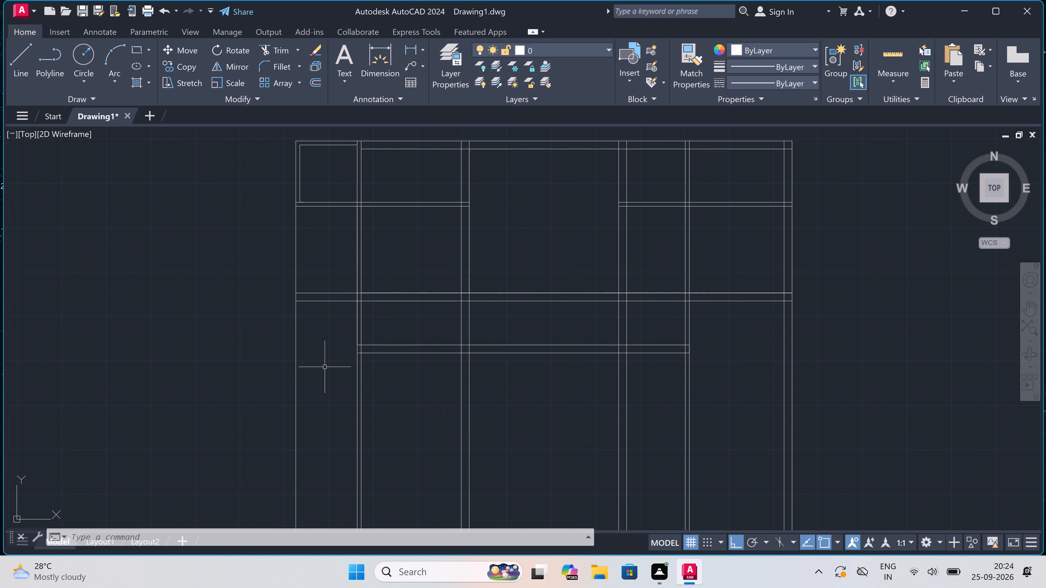
scroll(325, 367, up, 1)
text(ex)
key(space)
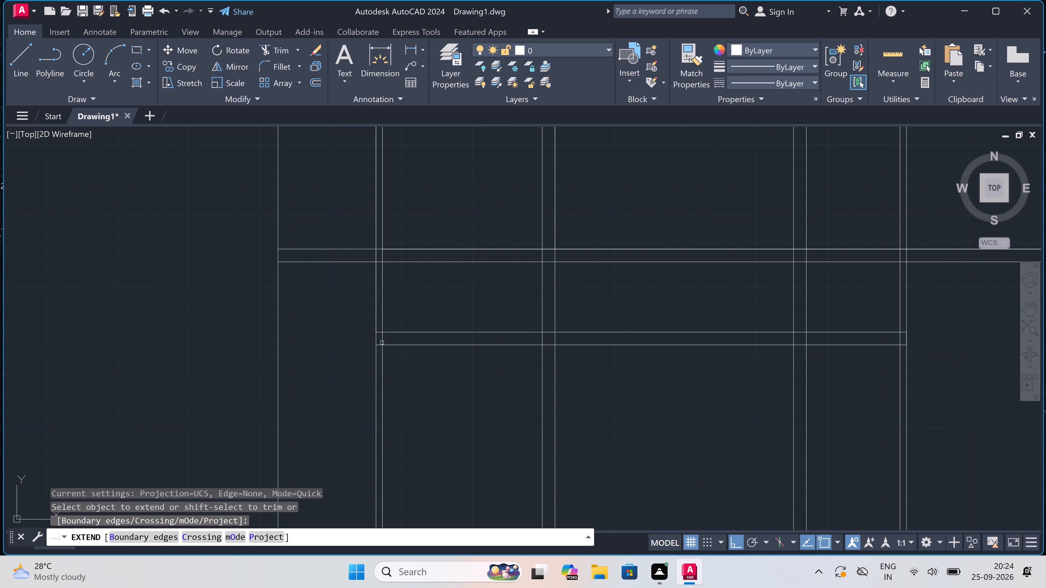
click(400, 319)
click(388, 362)
scroll(388, 363, down, 2)
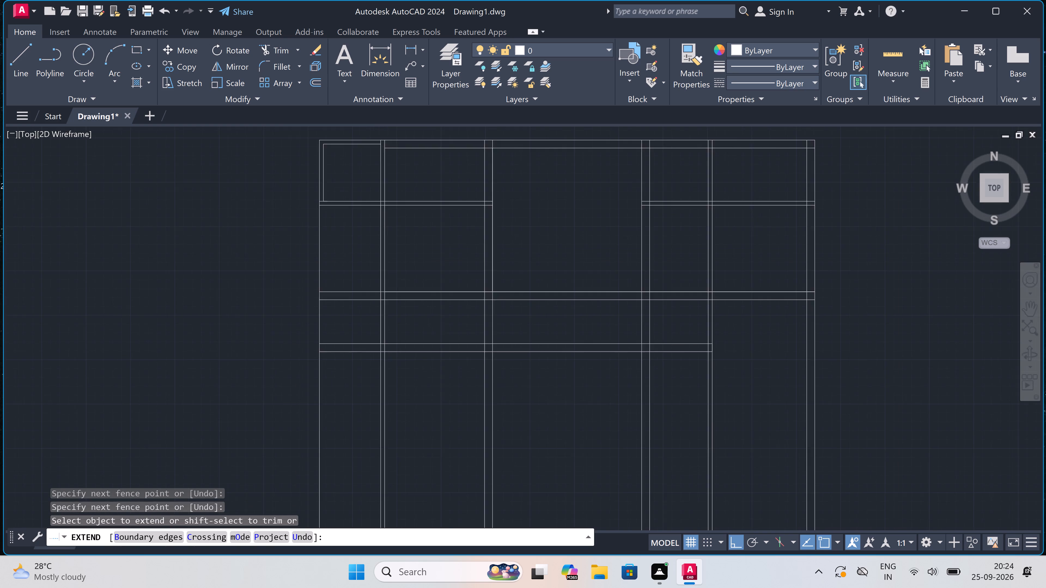
scroll(515, 359, up, 2)
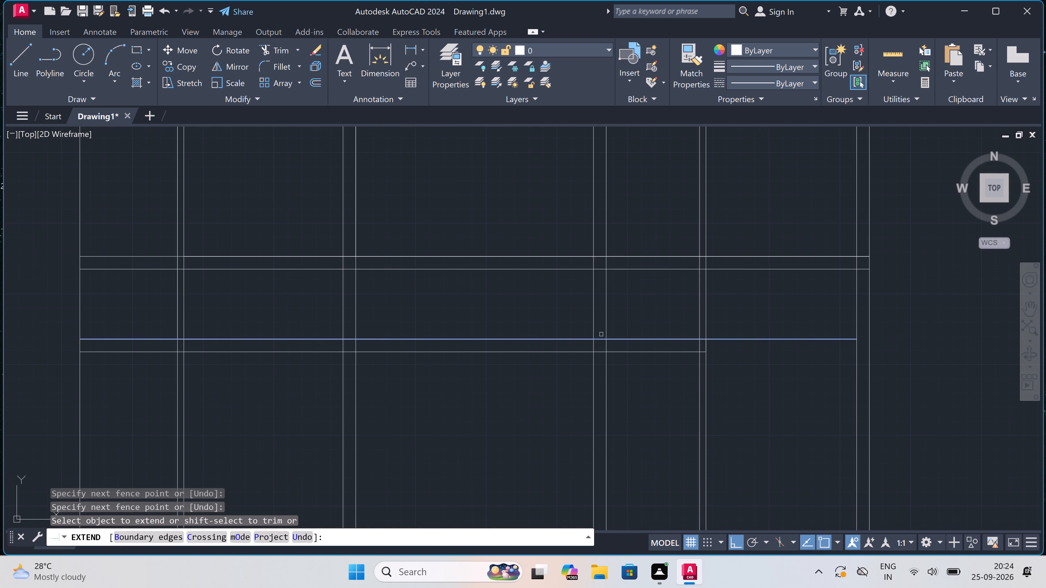
click(642, 325)
click(654, 368)
scroll(655, 368, down, 2)
key(Escape)
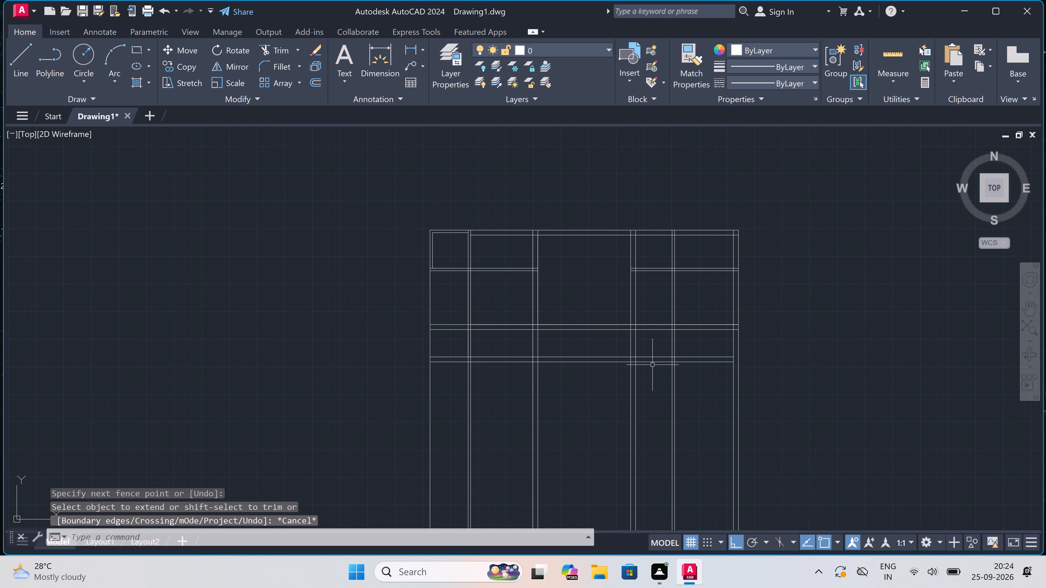
Trim the plan's outer left wall line out of the gap between the two long horizontal 9" walls.
text(tr)
key(space)
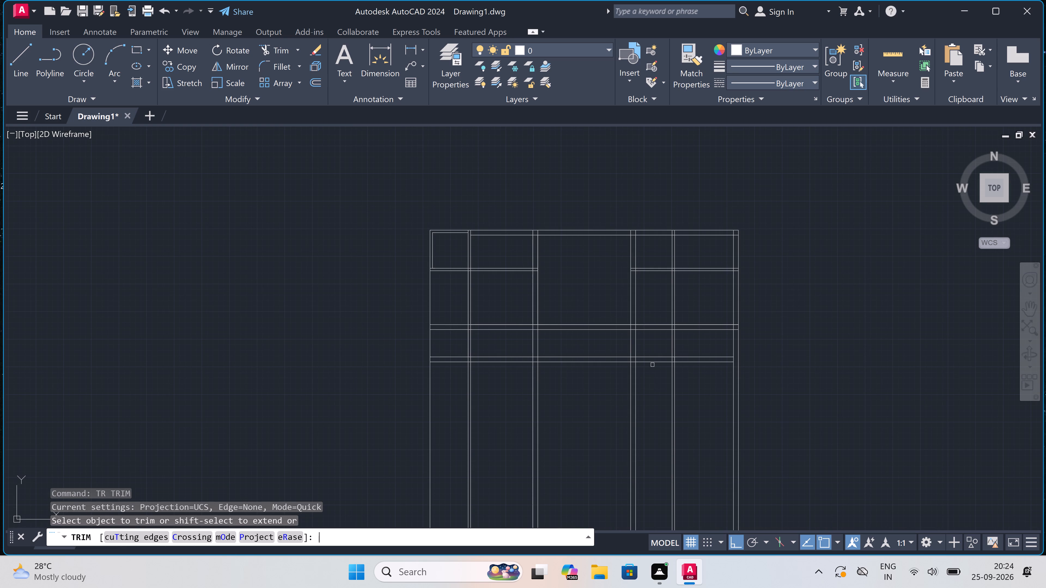
click(712, 343)
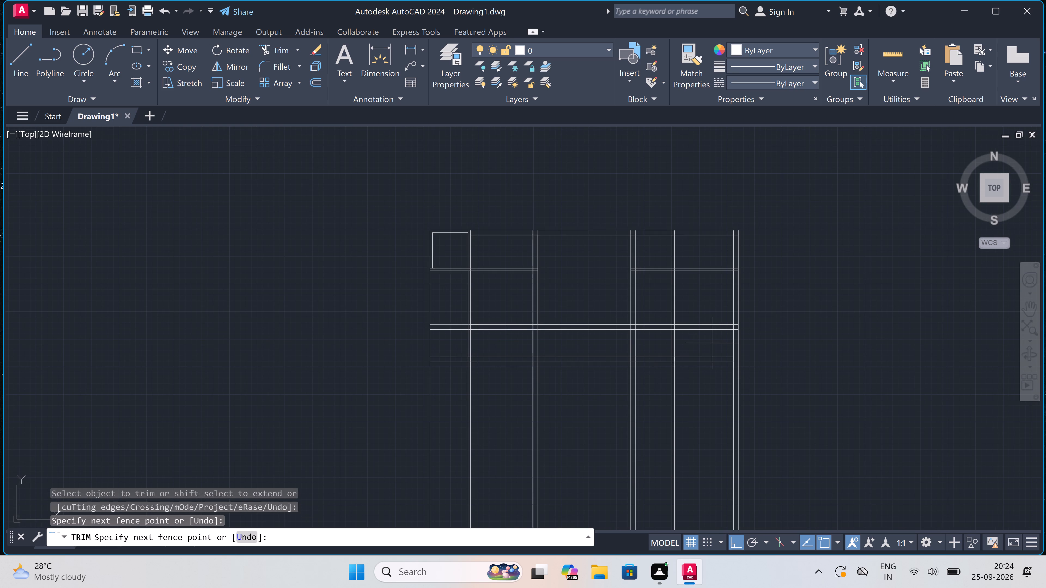
click(704, 356)
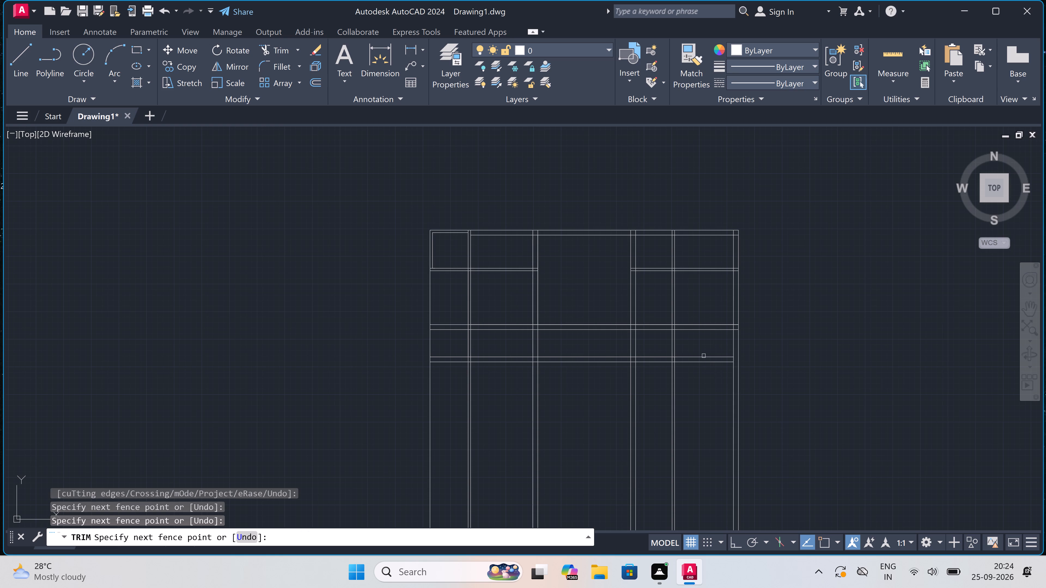
click(429, 349)
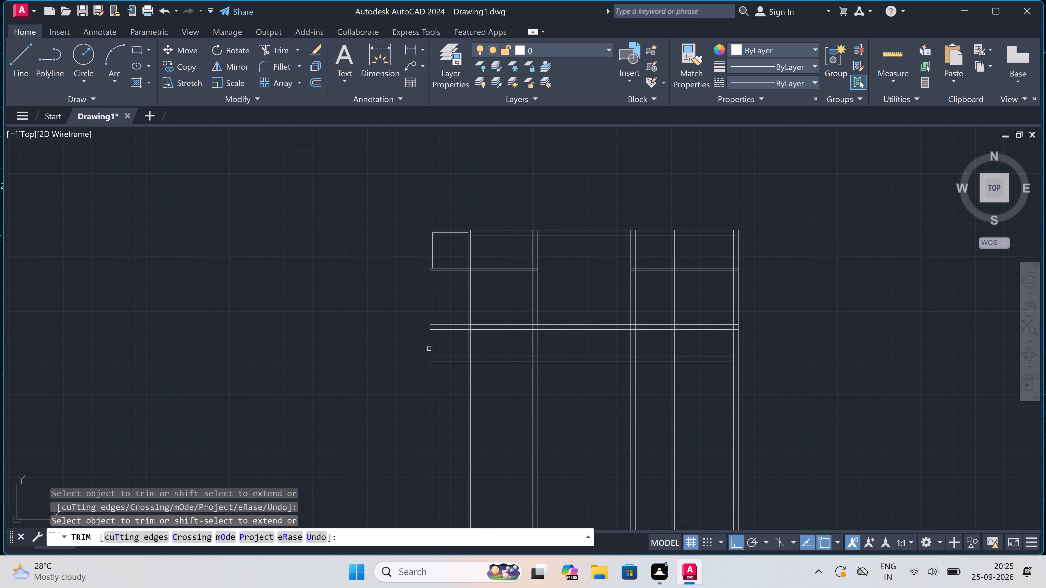
Trim the left vertical 4.5" partition's lines below the horizontal partition, down through the upper long 9" wall.
scroll(430, 349, up, 1)
scroll(430, 349, down, 1)
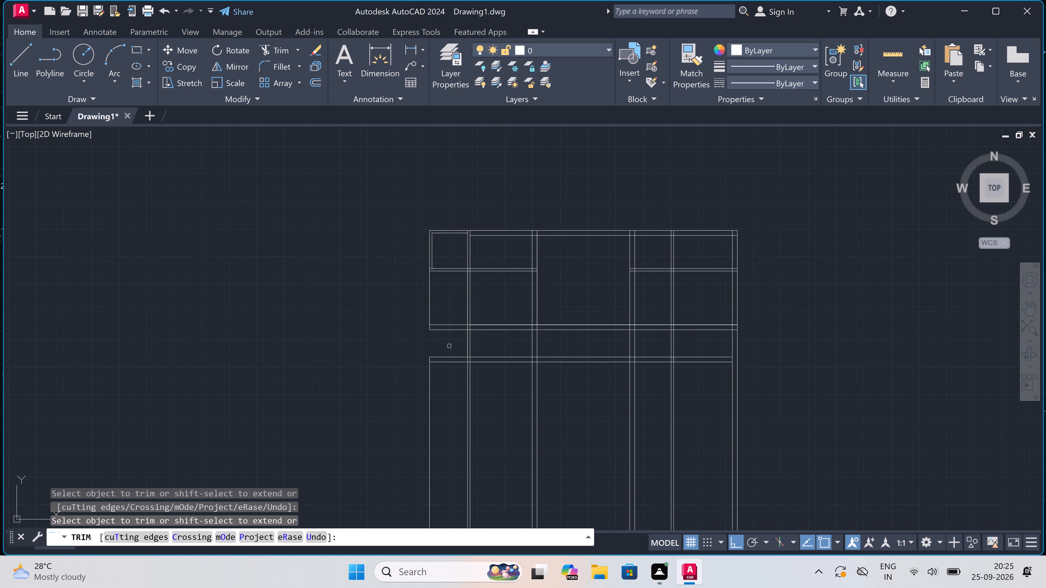
scroll(449, 346, up, 1)
scroll(451, 347, down, 1)
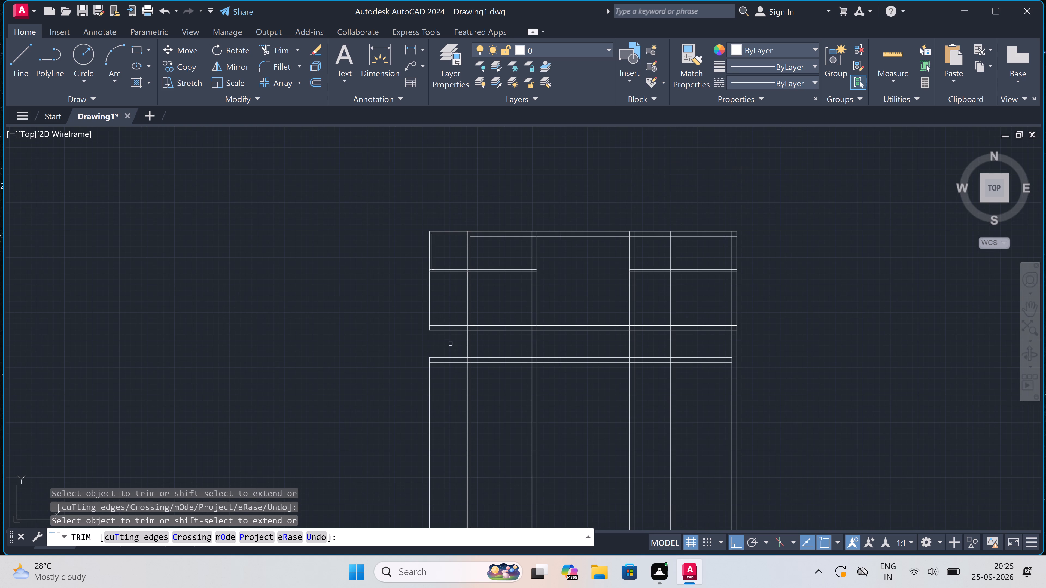
double_click(479, 281)
click(453, 291)
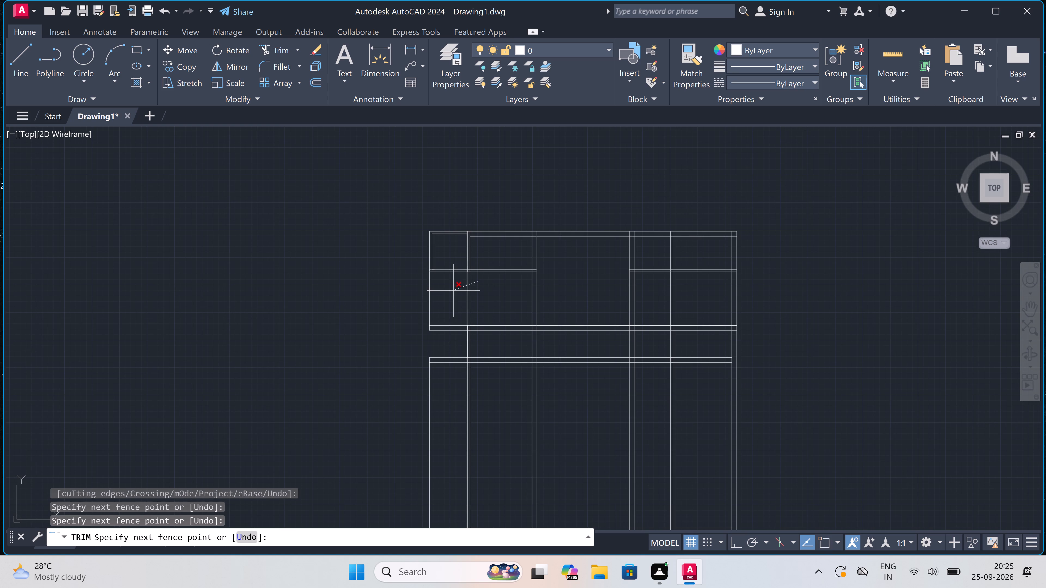
scroll(454, 291, down, 1)
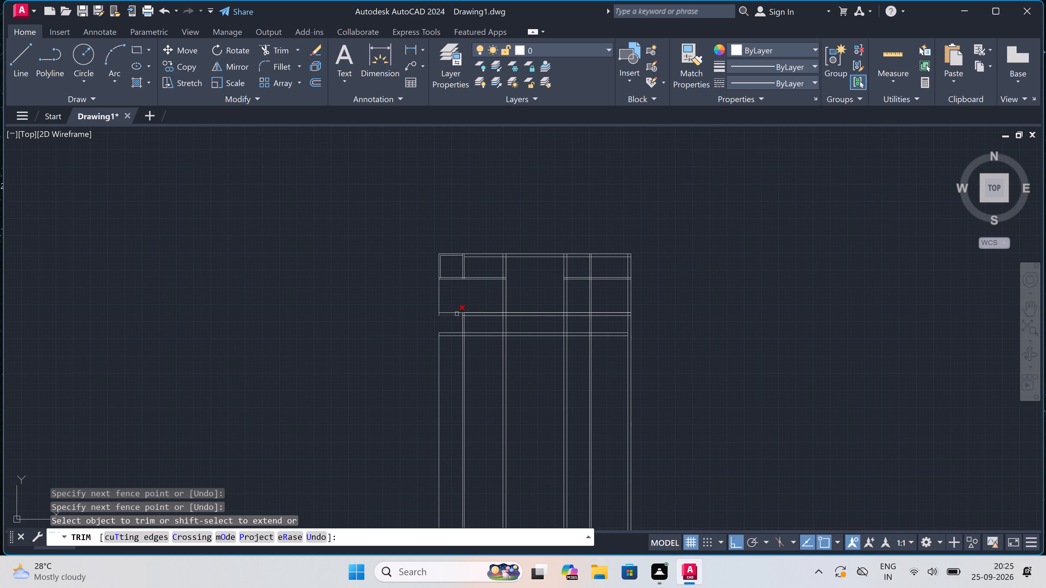
scroll(457, 314, up, 4)
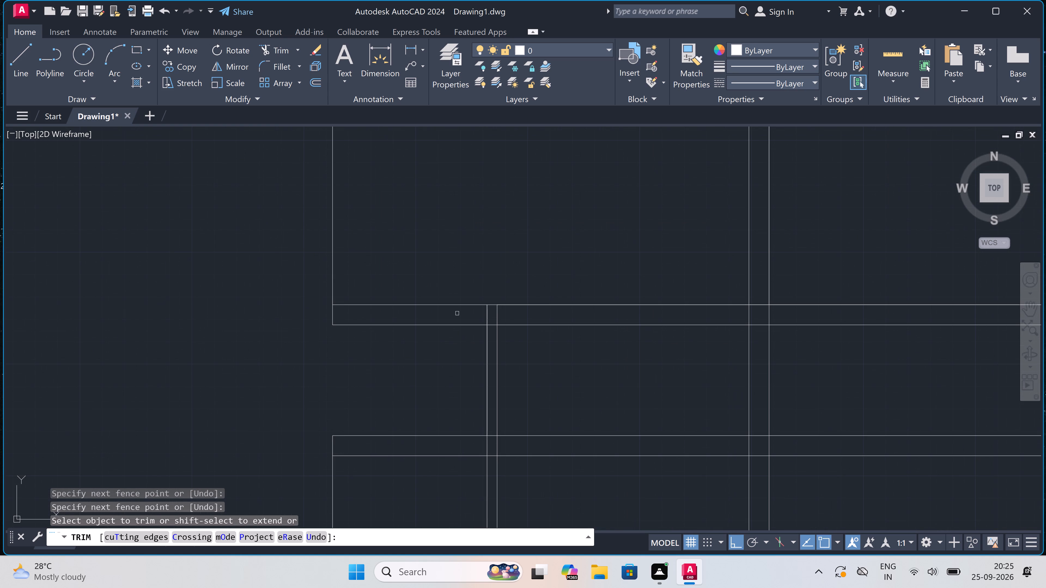
click(457, 313)
click(502, 315)
Trim away the rest of the left vertical 4.5" partition between, inside and below the long horizontal 9" walls.
scroll(502, 315, down, 2)
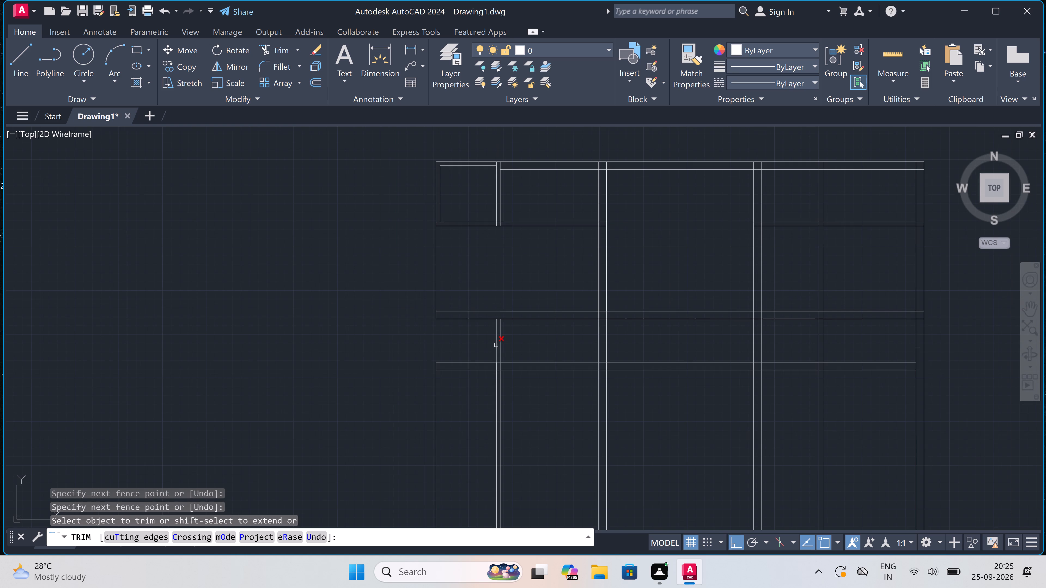
scroll(491, 367, up, 2)
click(493, 367)
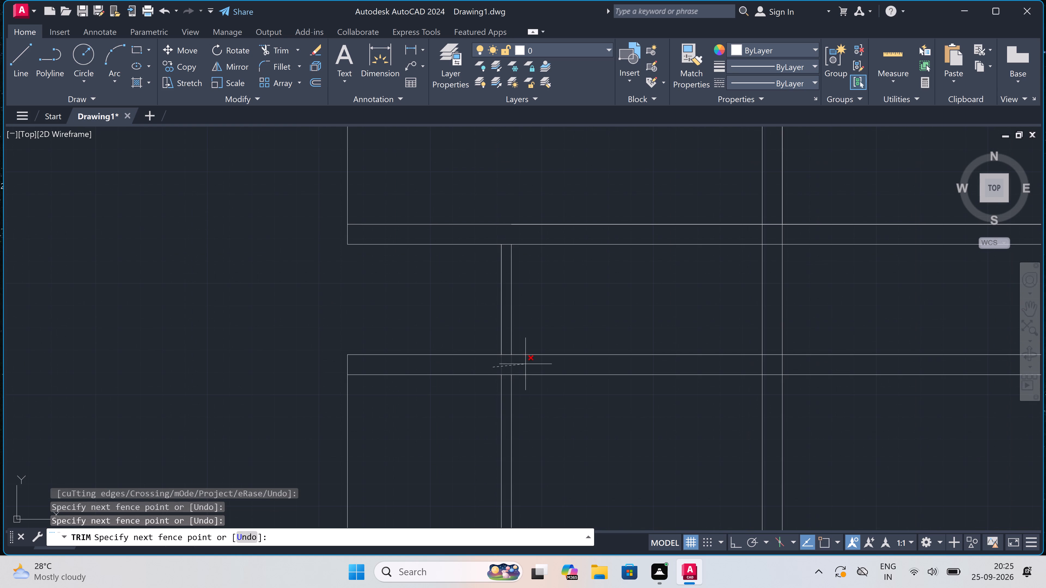
click(527, 364)
scroll(527, 364, down, 3)
drag(534, 345, 530, 347)
click(490, 356)
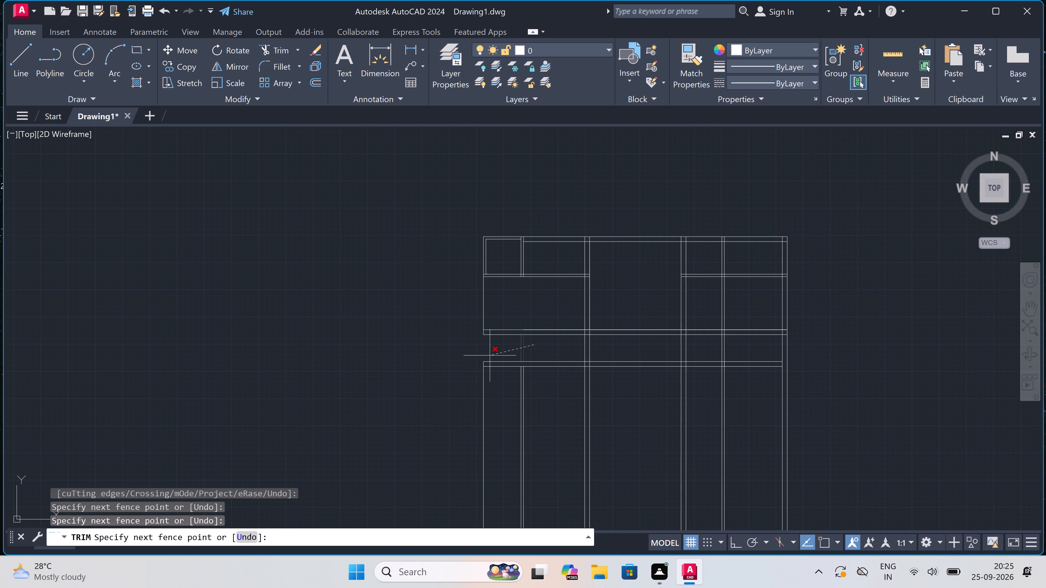
click(506, 388)
click(534, 386)
Trim the overlapping lines where the left inner vertical 9" wall meets the top wall and the horizontal partition's upper line.
scroll(534, 385, down, 2)
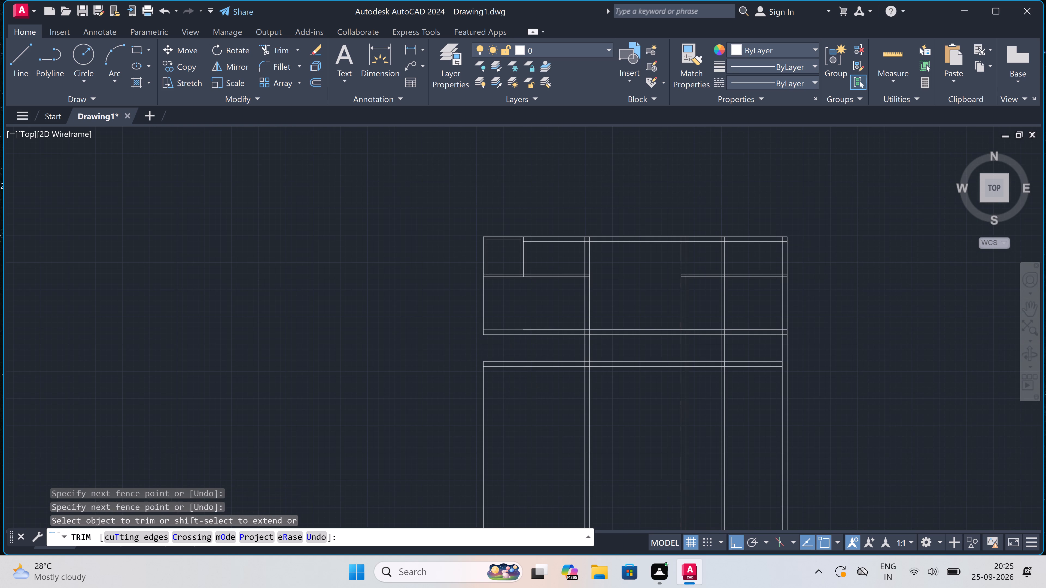
scroll(550, 343, up, 3)
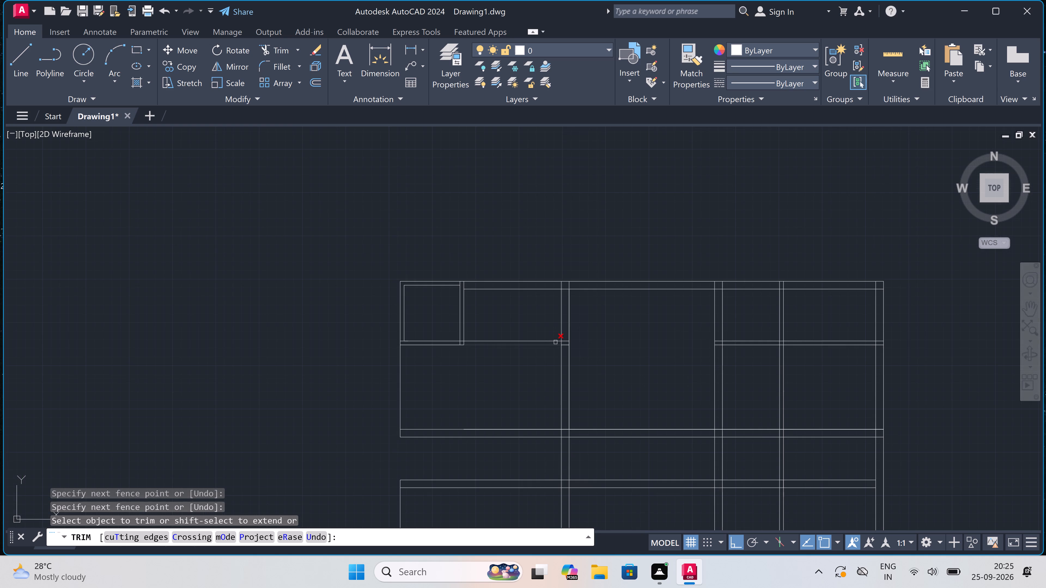
scroll(581, 339, up, 3)
click(520, 356)
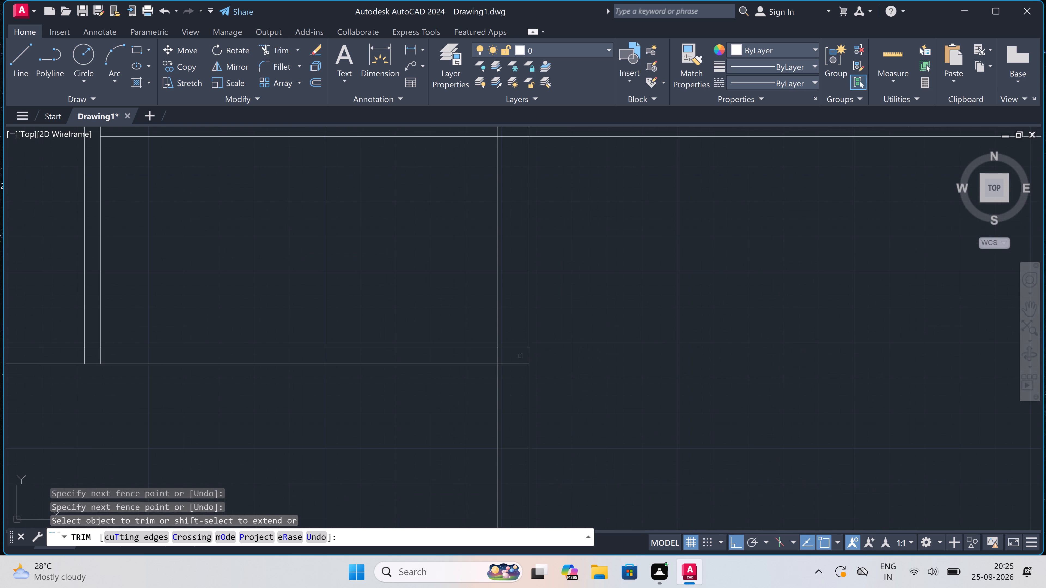
scroll(519, 331, down, 4)
scroll(522, 290, up, 2)
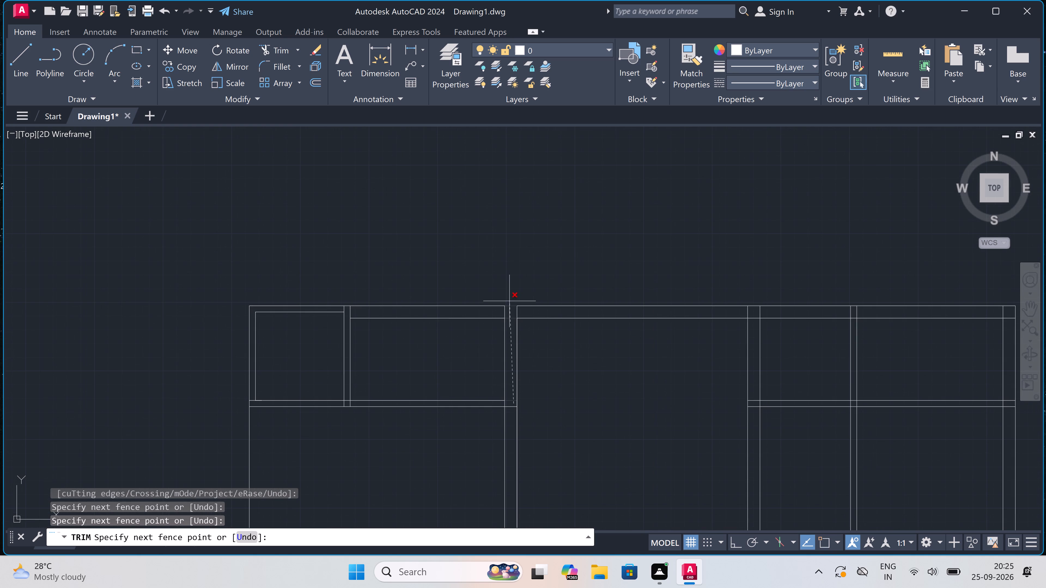
scroll(508, 303, up, 4)
click(503, 337)
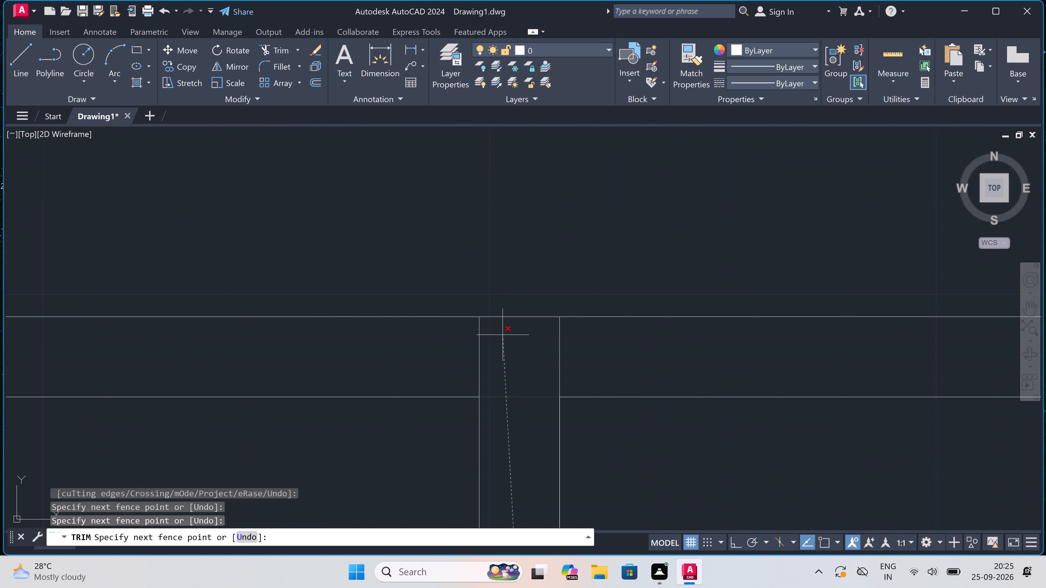
drag(452, 347, 458, 347)
click(580, 349)
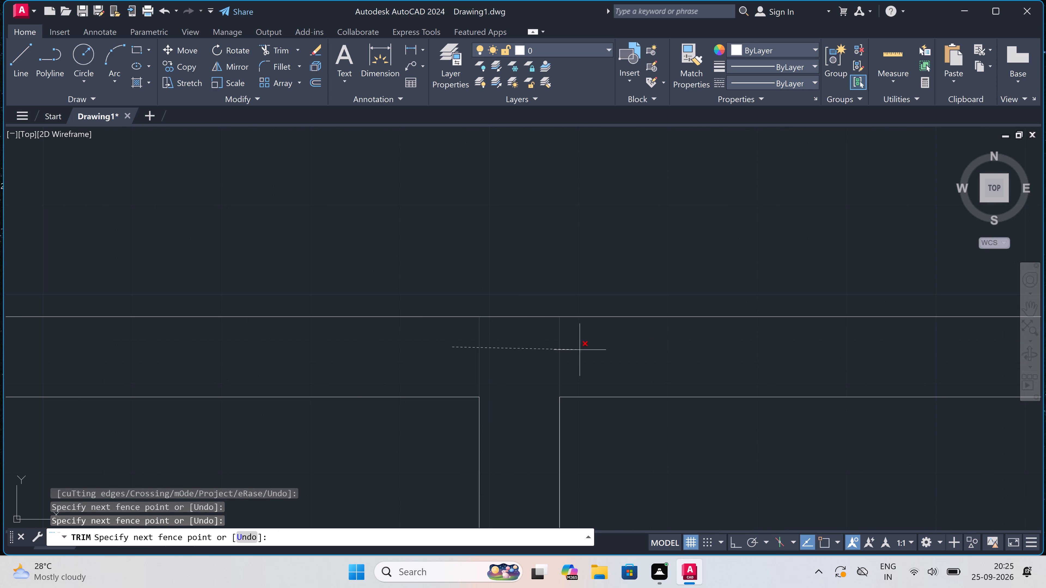
Trim the overlapping lines where the small top-left room's right partition meets the top wall and the horizontal 4.5" partition.
scroll(580, 349, down, 8)
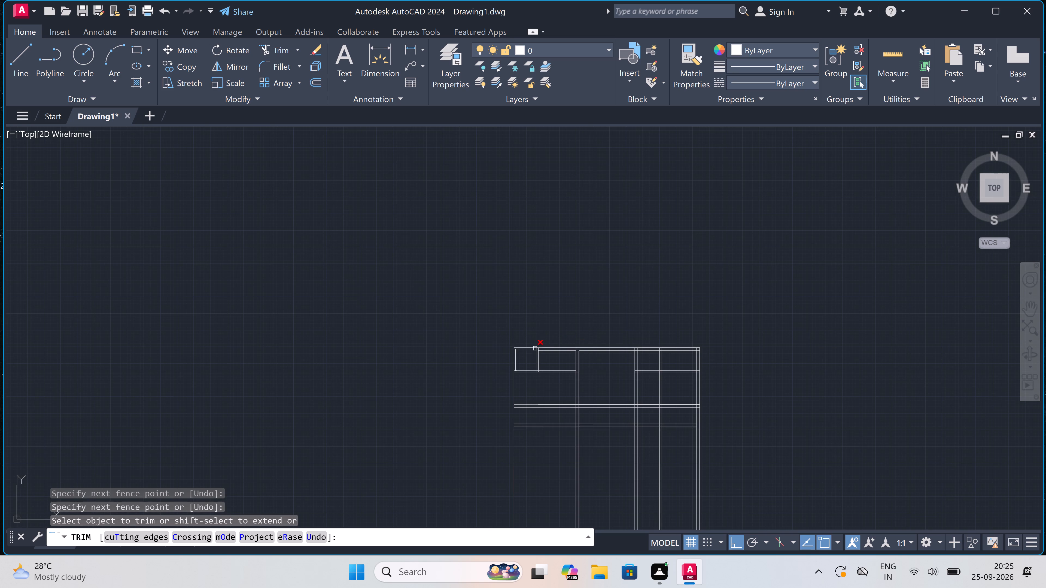
scroll(535, 350, up, 6)
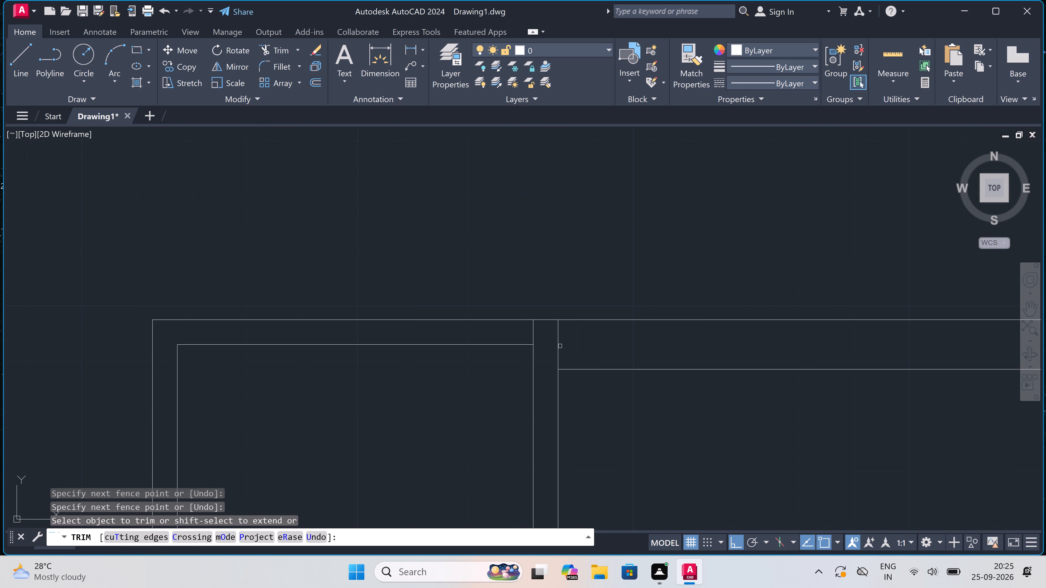
drag(549, 340, 557, 340)
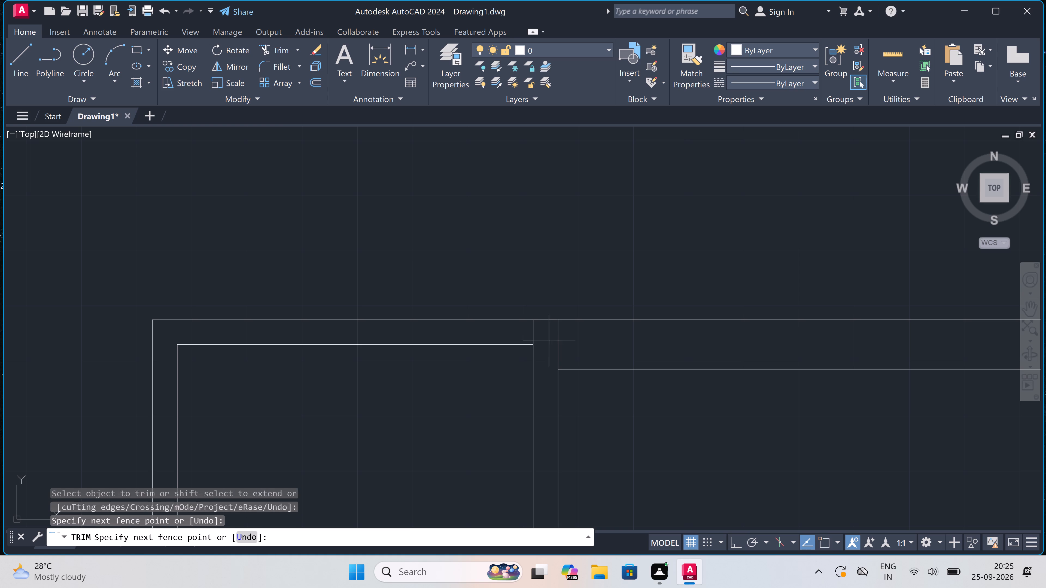
click(582, 341)
scroll(582, 341, down, 4)
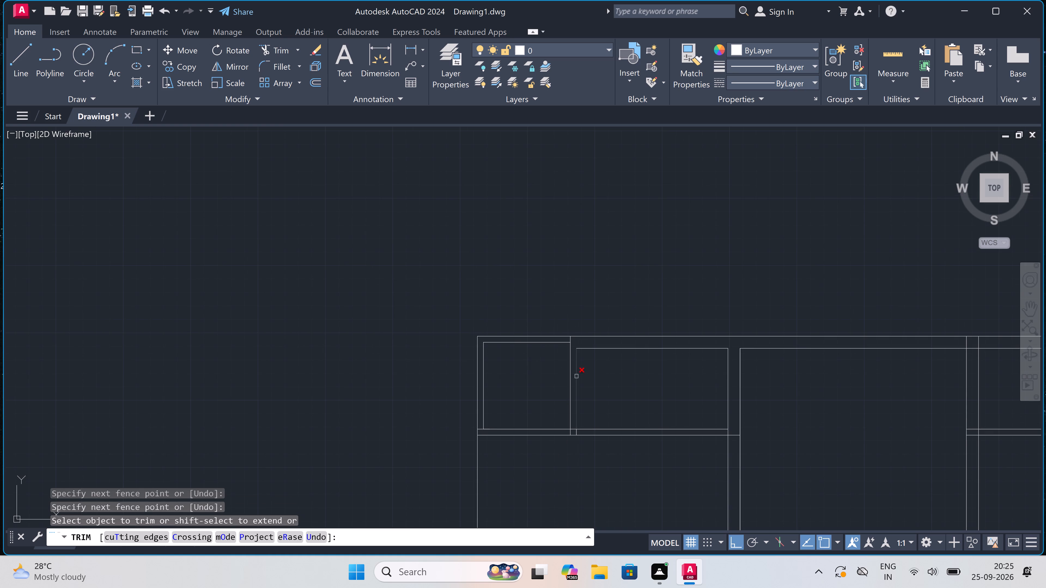
scroll(577, 422, up, 5)
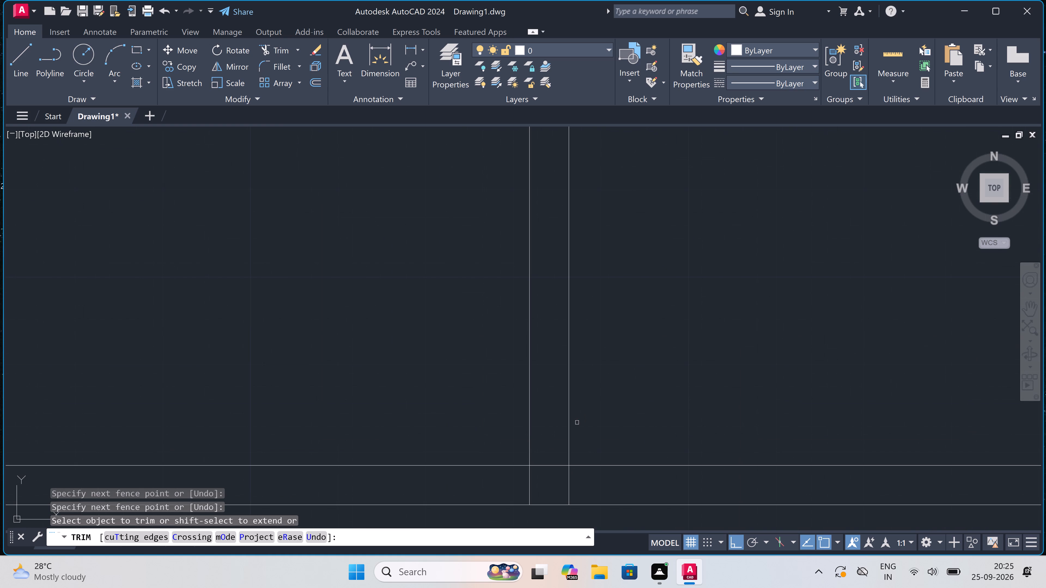
click(575, 474)
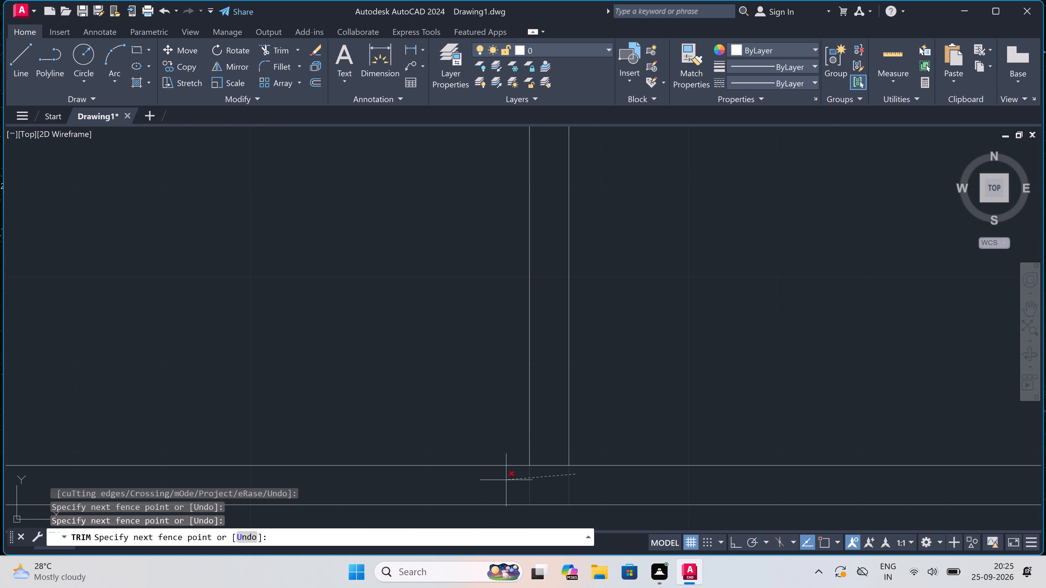
click(506, 480)
click(537, 477)
click(546, 452)
Trim the horizontal partition's upper line between the two left wall faces at the small top-left room's lower-left corner.
scroll(546, 452, down, 5)
scroll(493, 458, up, 5)
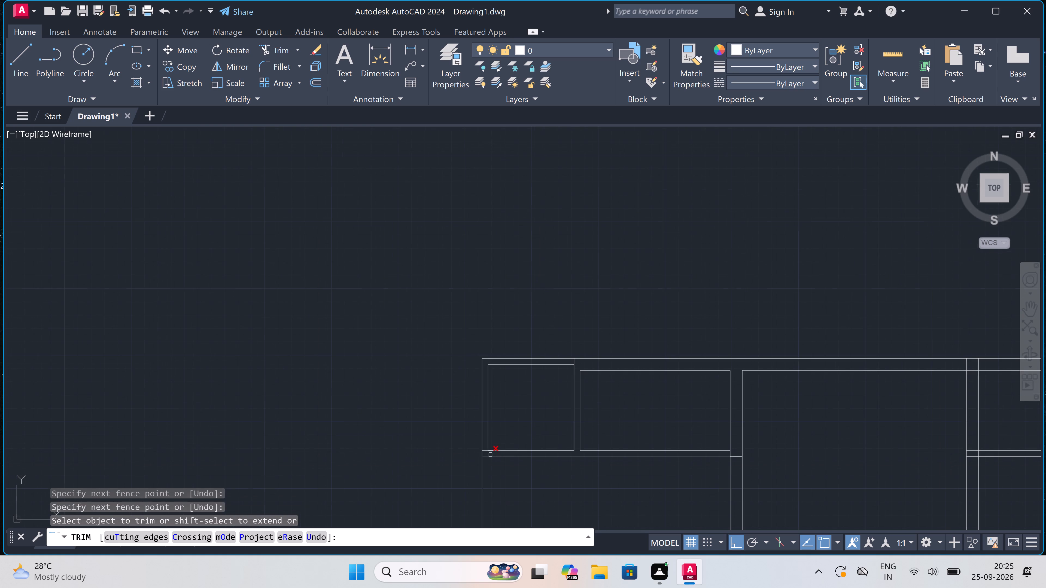
click(454, 443)
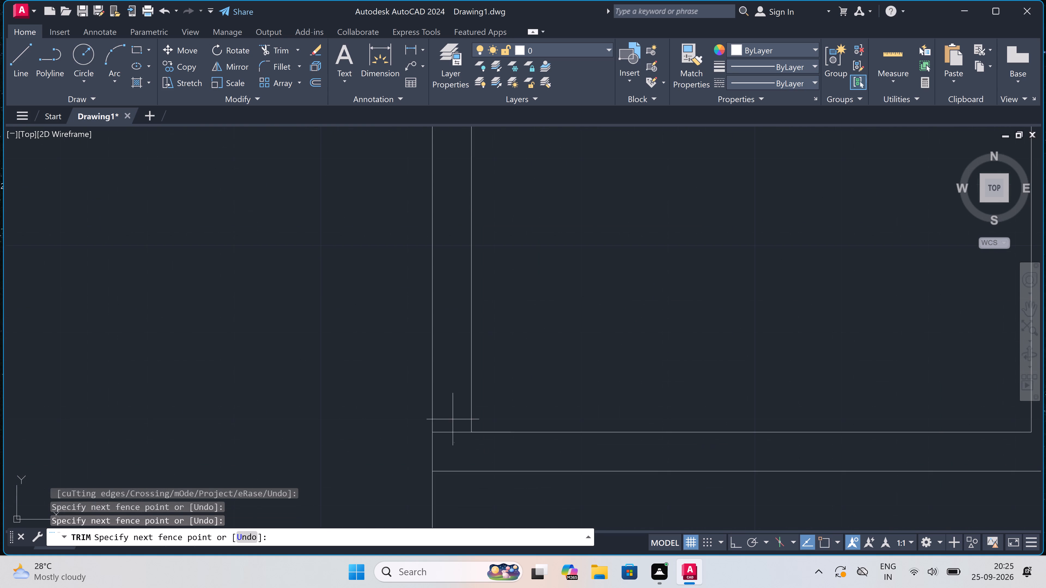
click(457, 408)
Trim the left horizontal partition's lower line where it runs inside the left inner vertical 9" wall.
scroll(457, 408, down, 6)
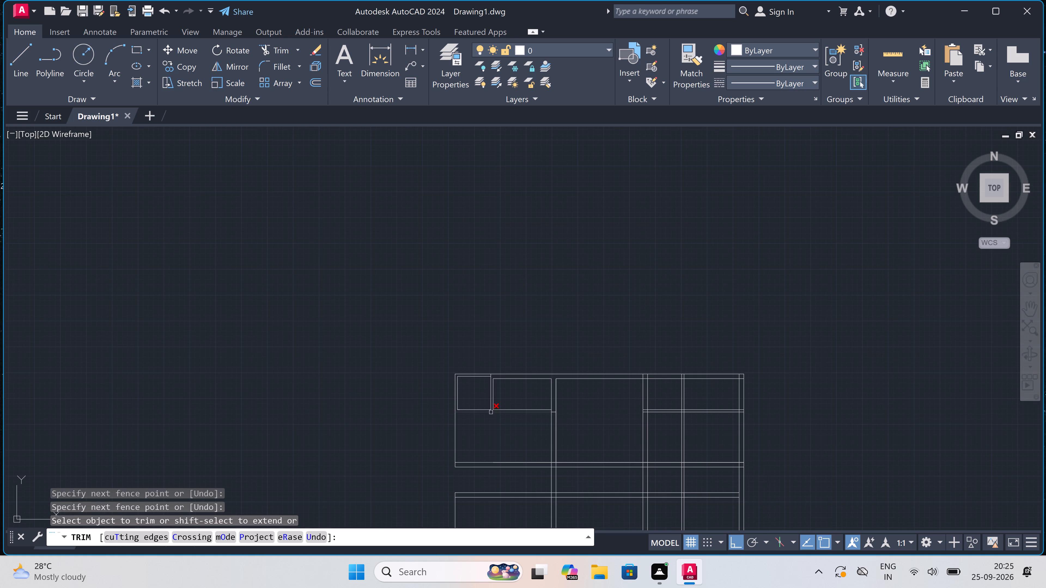
scroll(550, 411, up, 4)
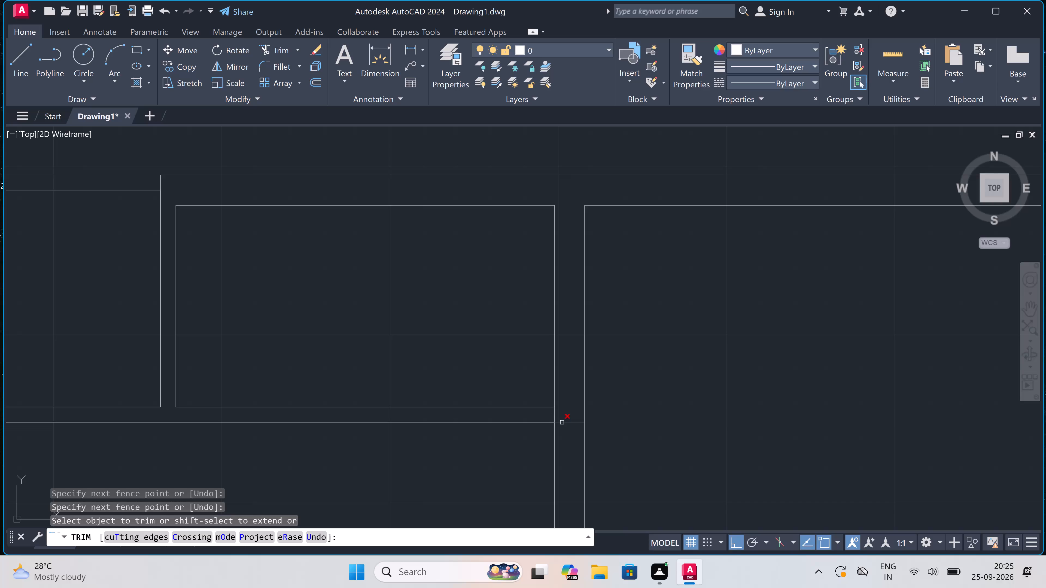
click(562, 422)
scroll(558, 422, up, 3)
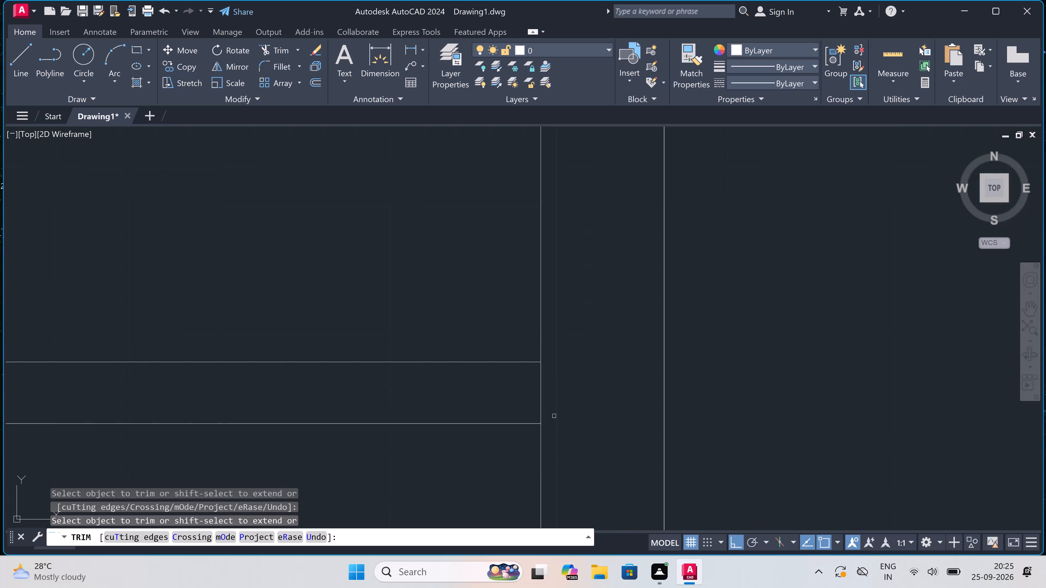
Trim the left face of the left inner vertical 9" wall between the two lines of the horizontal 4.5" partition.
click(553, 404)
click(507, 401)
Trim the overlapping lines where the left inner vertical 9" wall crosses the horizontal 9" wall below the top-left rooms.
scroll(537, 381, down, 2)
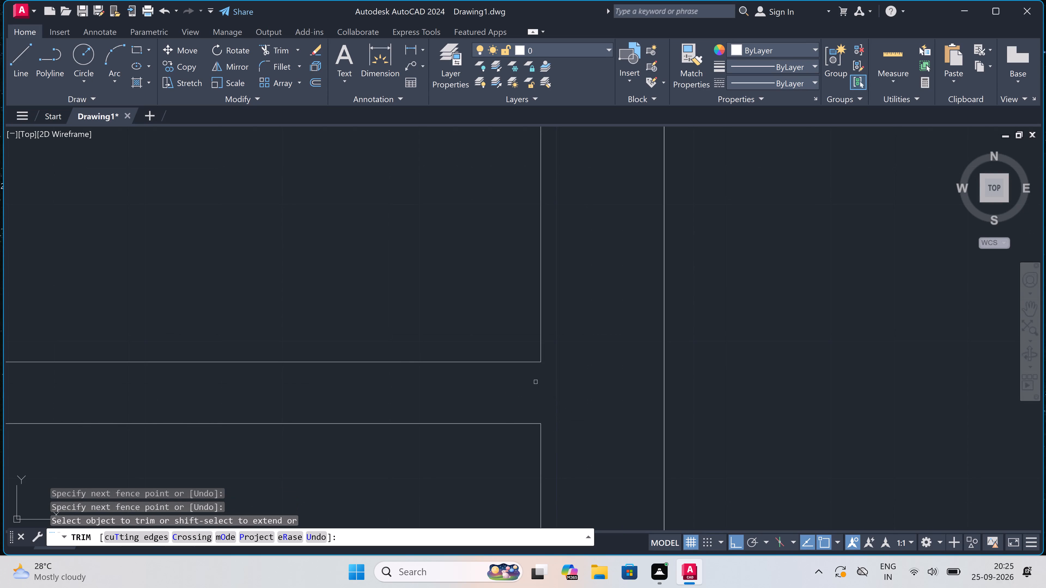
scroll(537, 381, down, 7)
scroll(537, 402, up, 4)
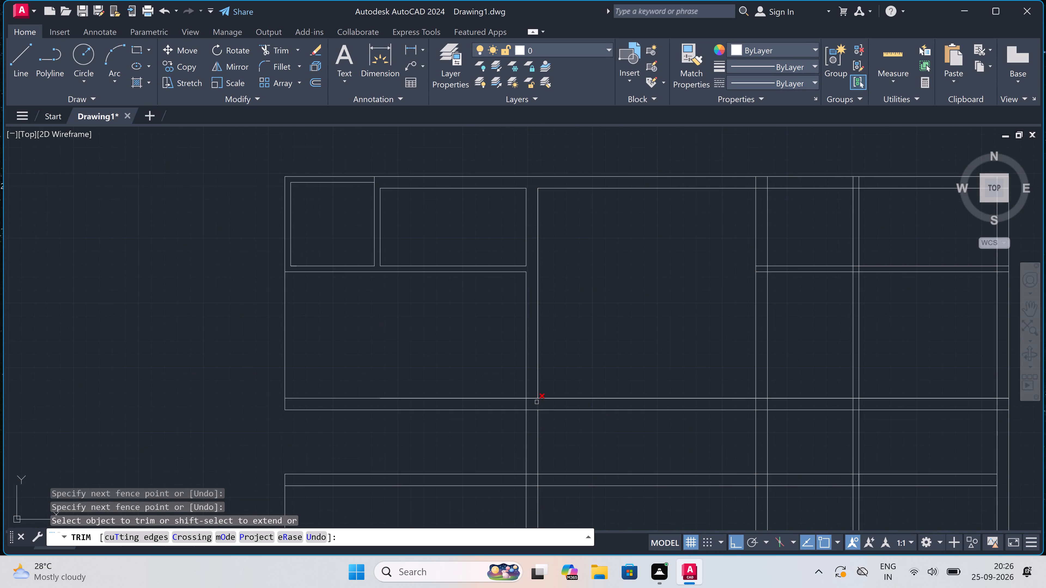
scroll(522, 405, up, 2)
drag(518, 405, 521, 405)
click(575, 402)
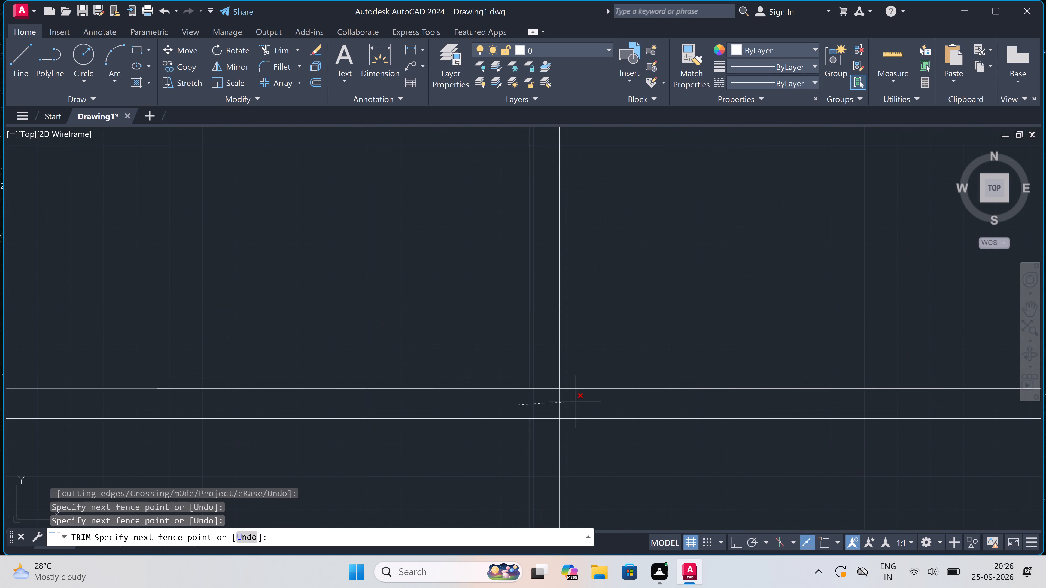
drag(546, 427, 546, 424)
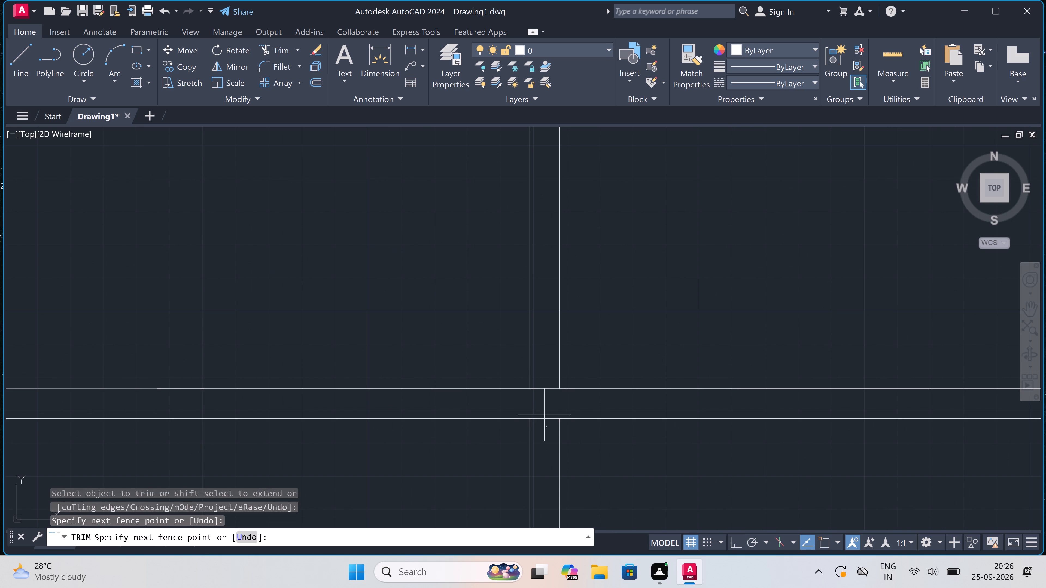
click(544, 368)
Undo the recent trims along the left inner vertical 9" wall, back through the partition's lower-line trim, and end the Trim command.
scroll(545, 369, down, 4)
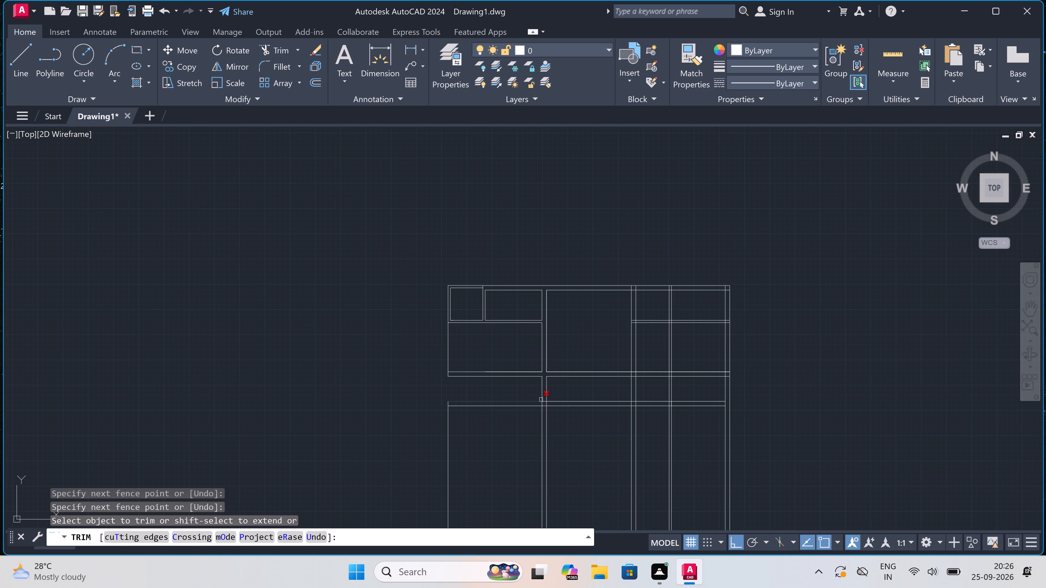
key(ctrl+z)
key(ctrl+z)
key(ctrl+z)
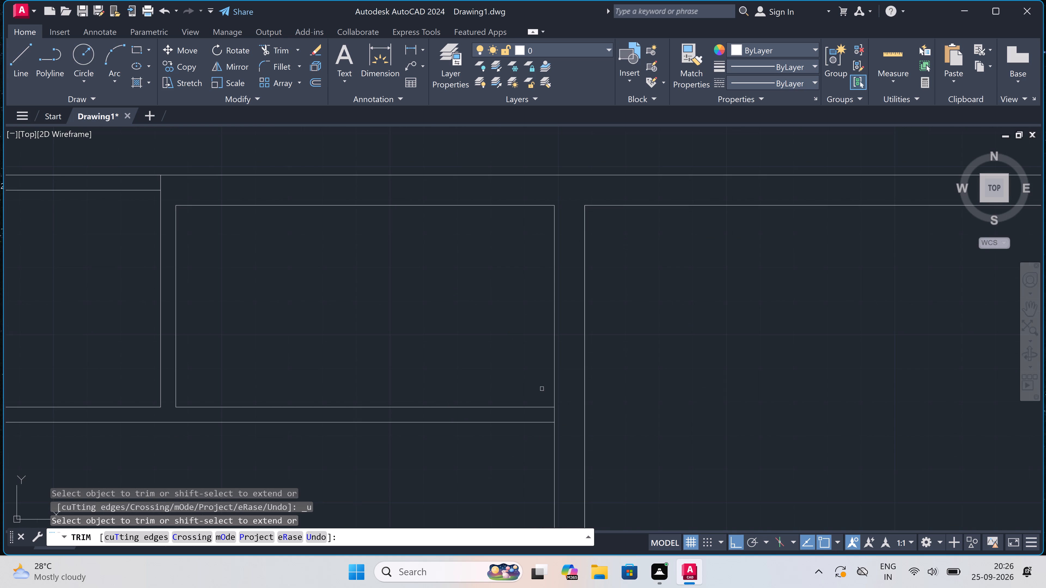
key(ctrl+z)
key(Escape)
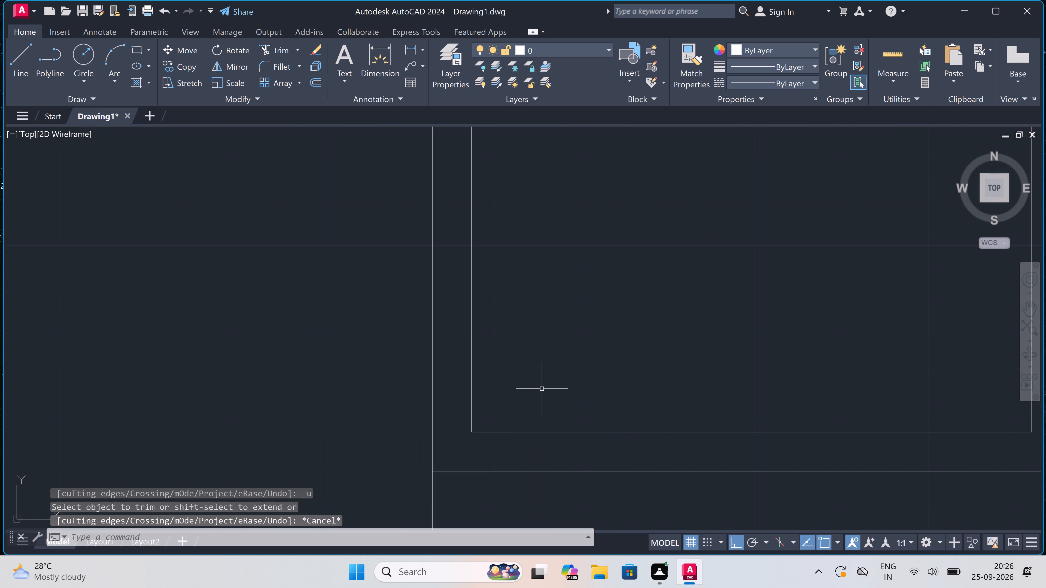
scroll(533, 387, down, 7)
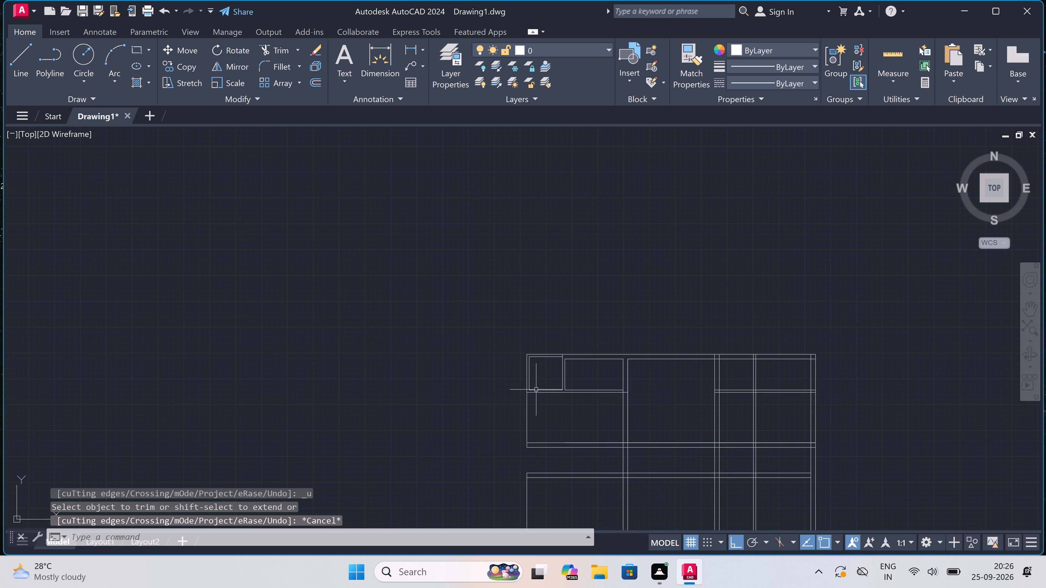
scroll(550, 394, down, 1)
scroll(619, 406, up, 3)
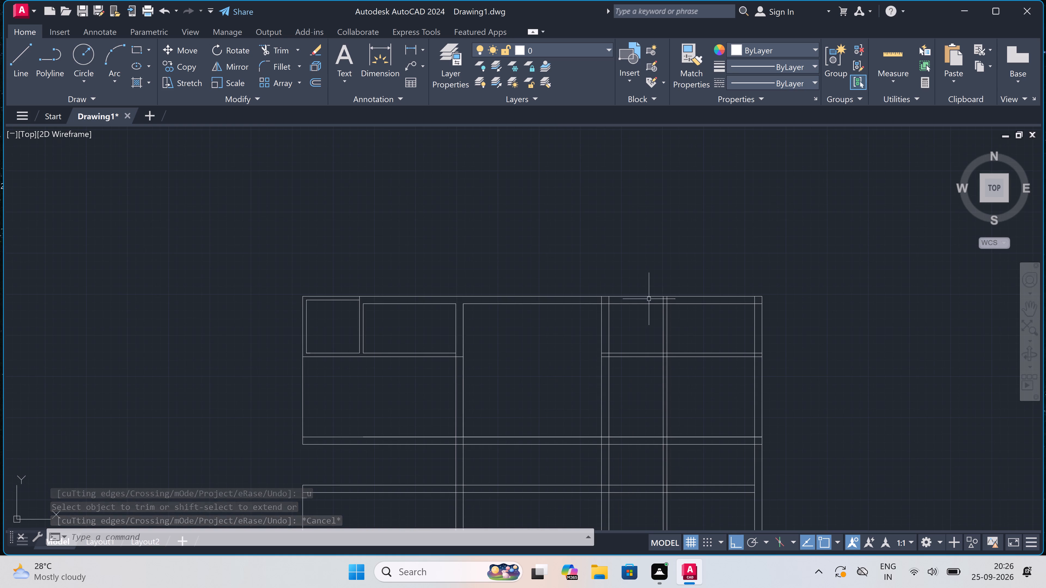
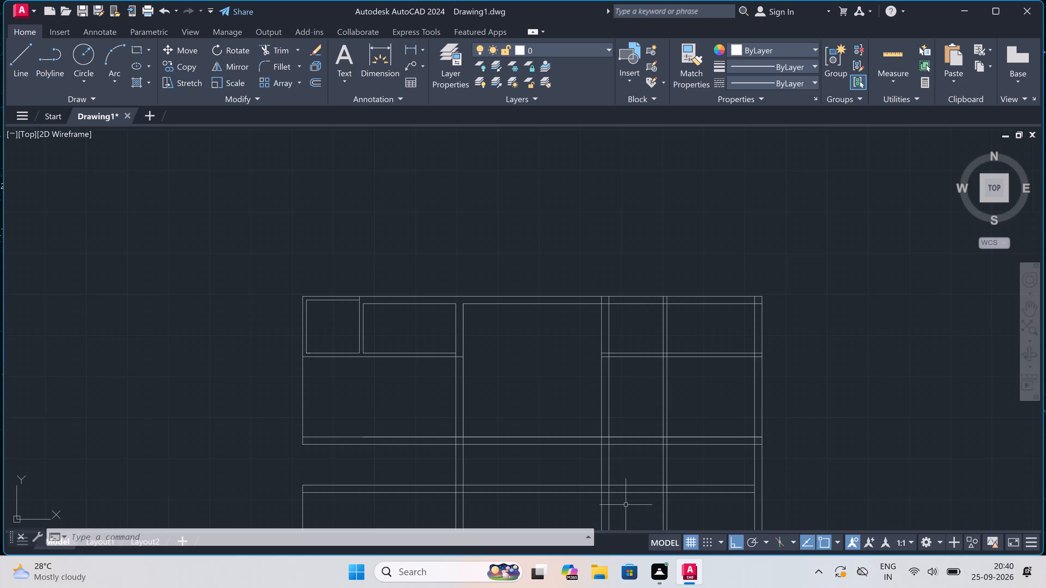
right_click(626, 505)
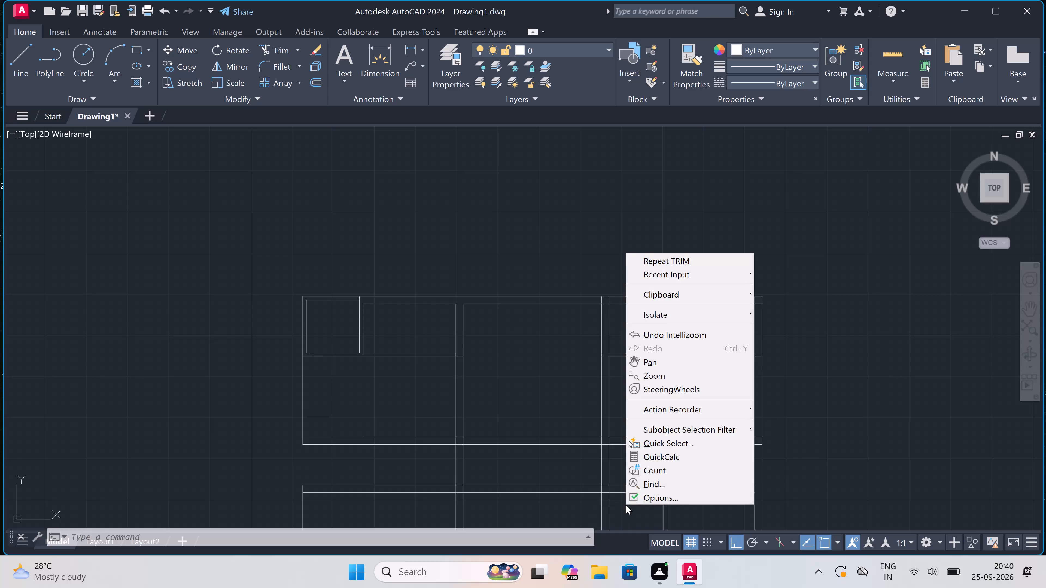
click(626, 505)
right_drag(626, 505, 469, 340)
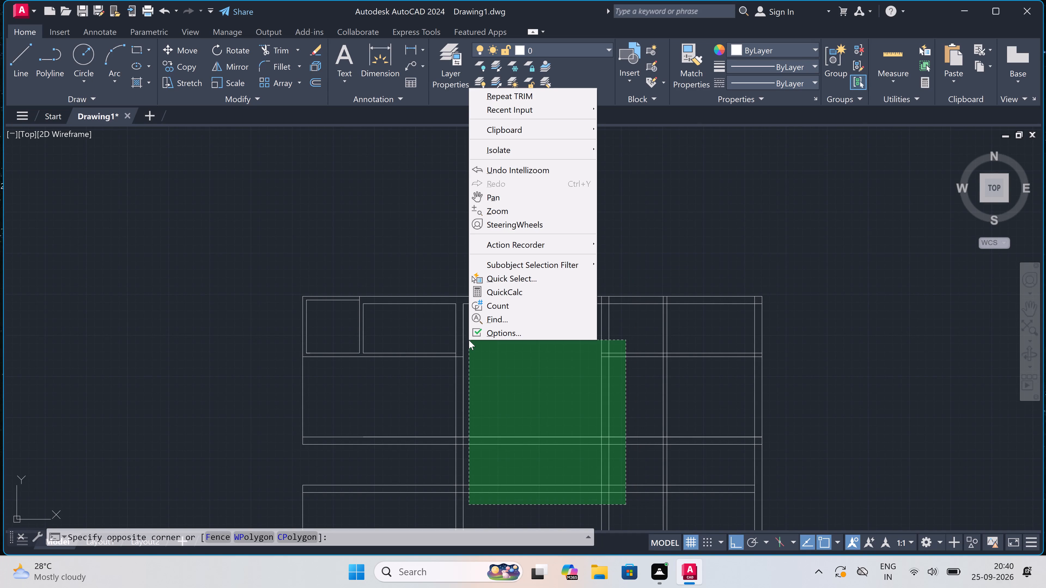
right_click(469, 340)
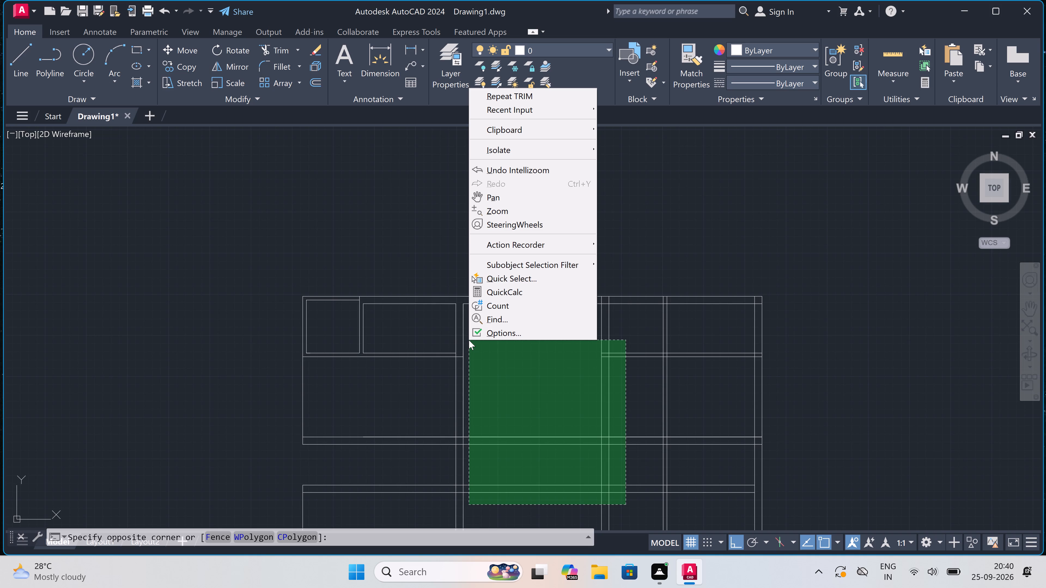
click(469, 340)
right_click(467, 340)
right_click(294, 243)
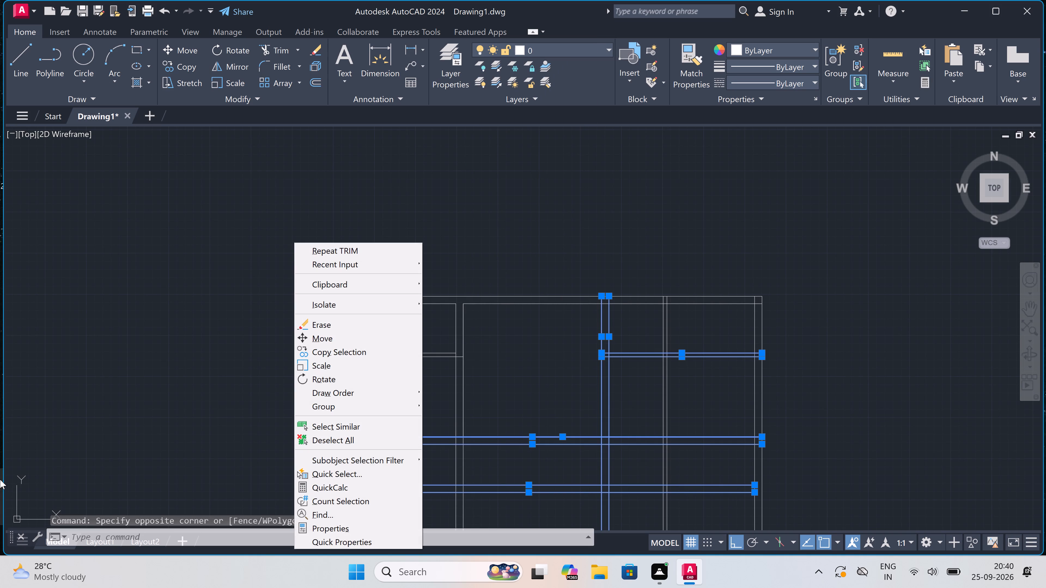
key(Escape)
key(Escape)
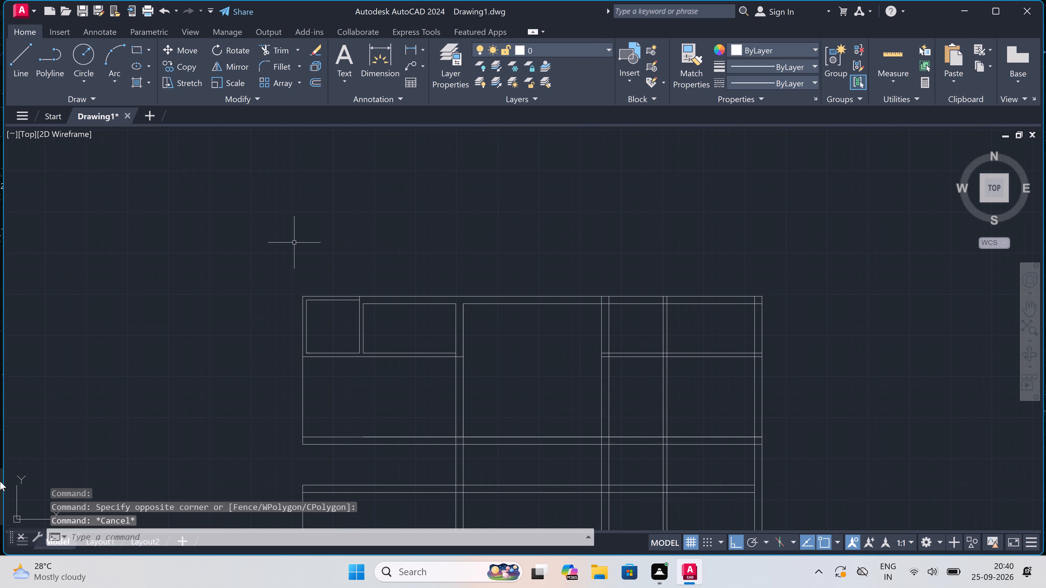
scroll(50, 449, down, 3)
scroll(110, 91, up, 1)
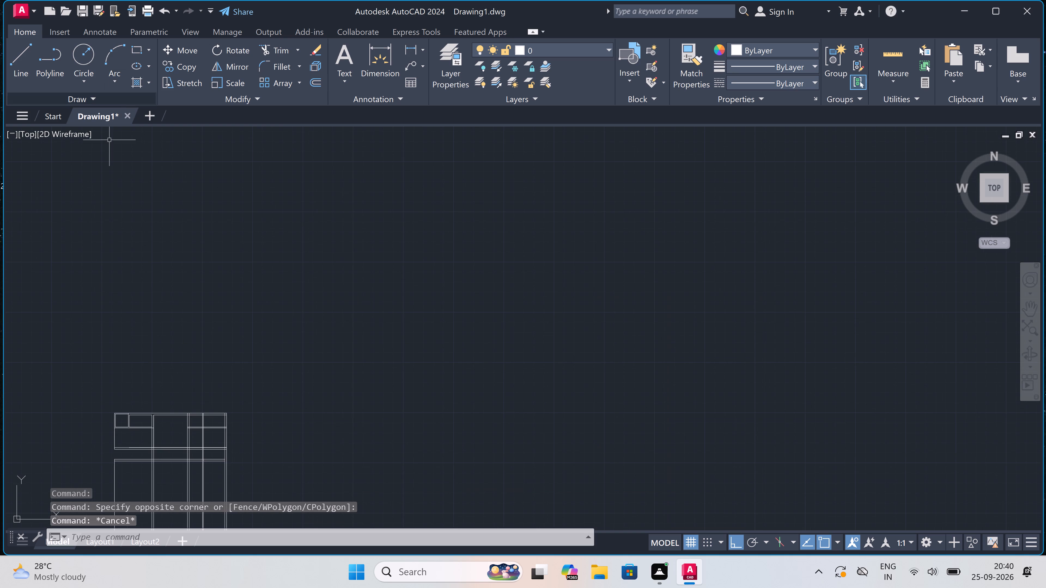
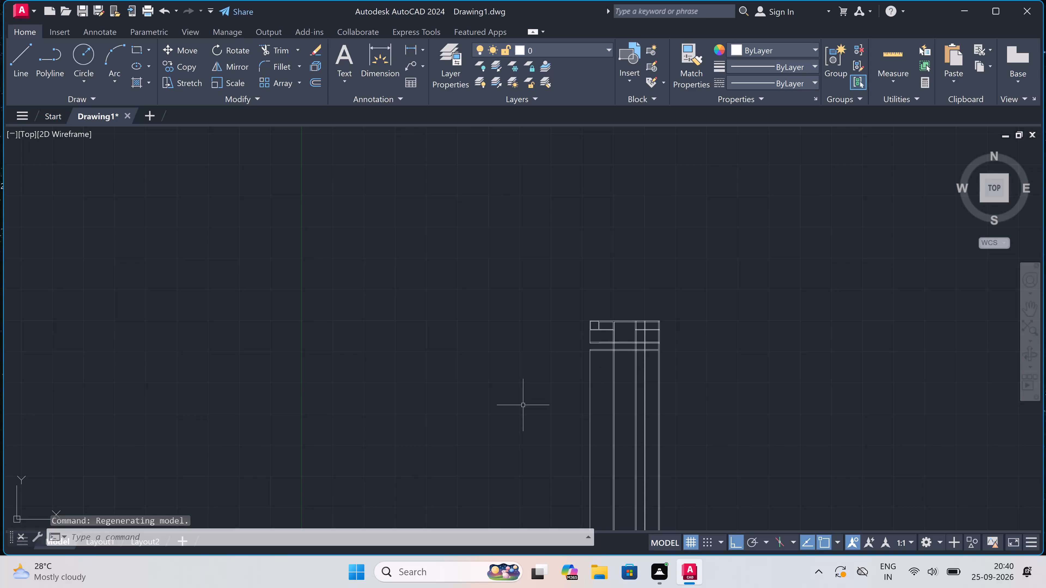
Draw a line across the partition between the small northwest room and its neighbour, then continue to that line's midpoint.
scroll(681, 351, up, 4)
scroll(667, 344, down, 3)
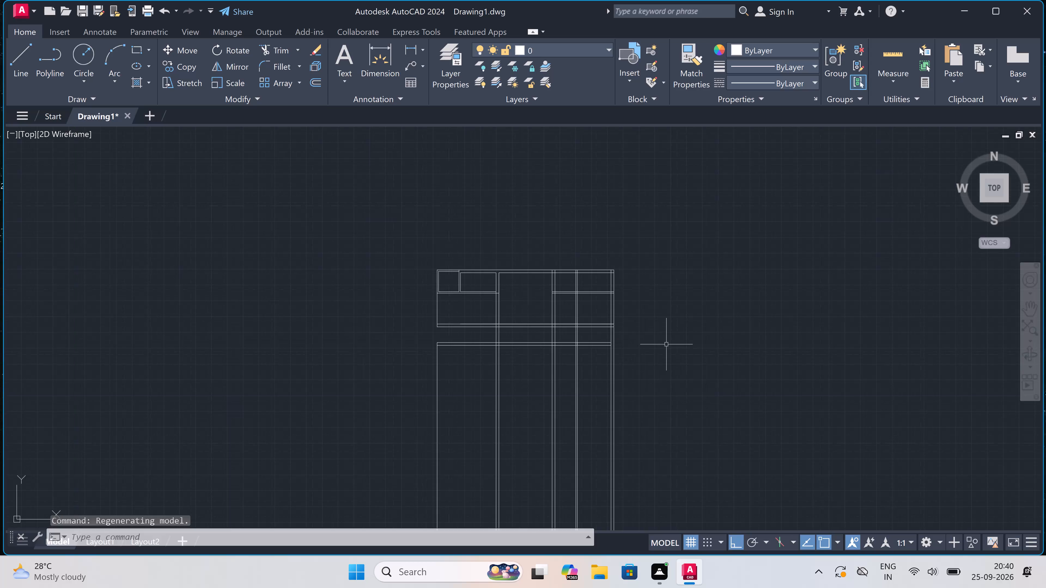
scroll(590, 288, up, 3)
scroll(590, 288, down, 2)
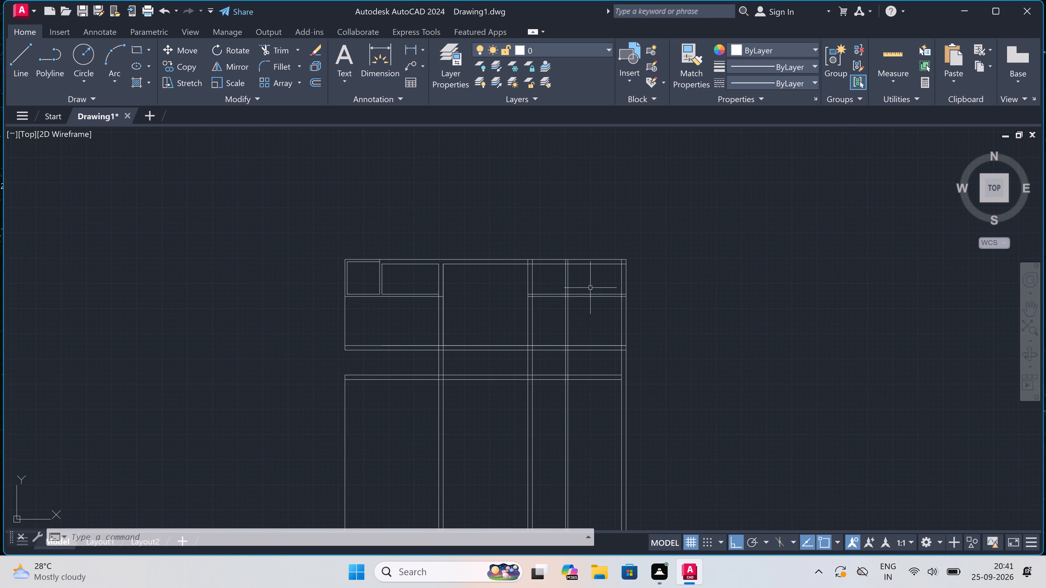
scroll(590, 287, up, 2)
scroll(590, 286, down, 1)
scroll(509, 223, down, 1)
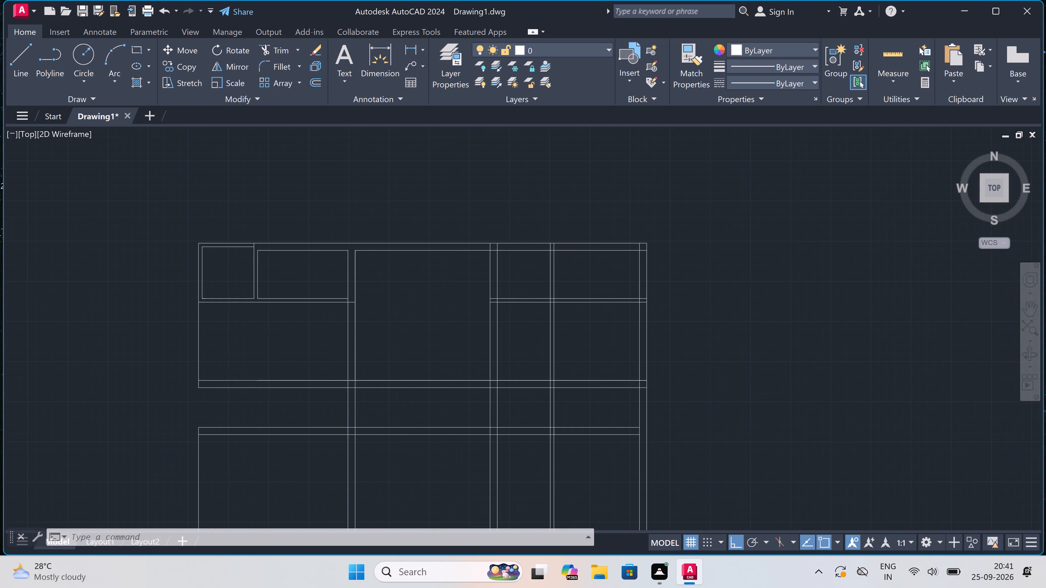
scroll(509, 223, down, 1)
scroll(422, 225, up, 3)
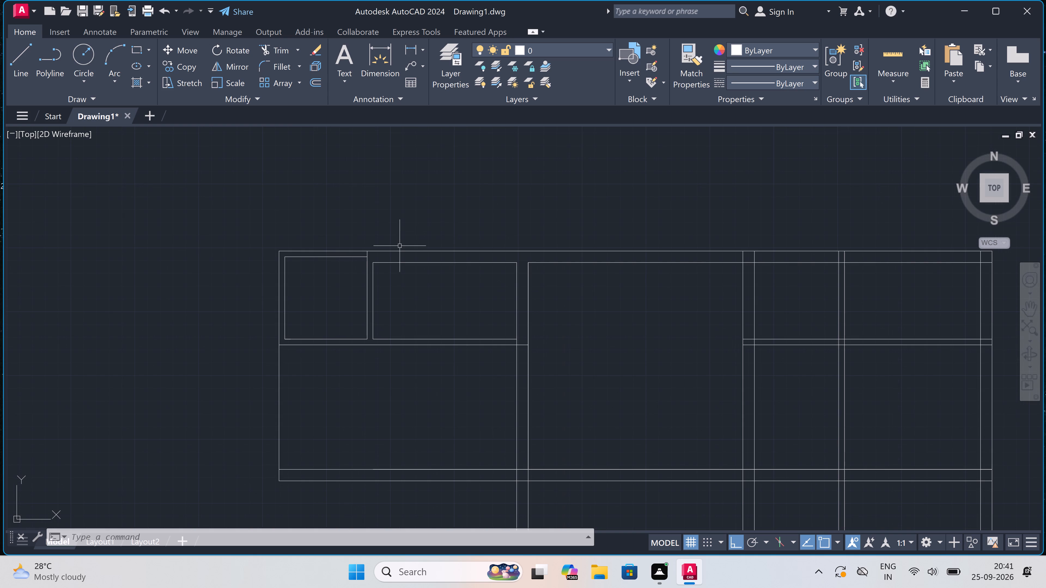
scroll(381, 262, up, 2)
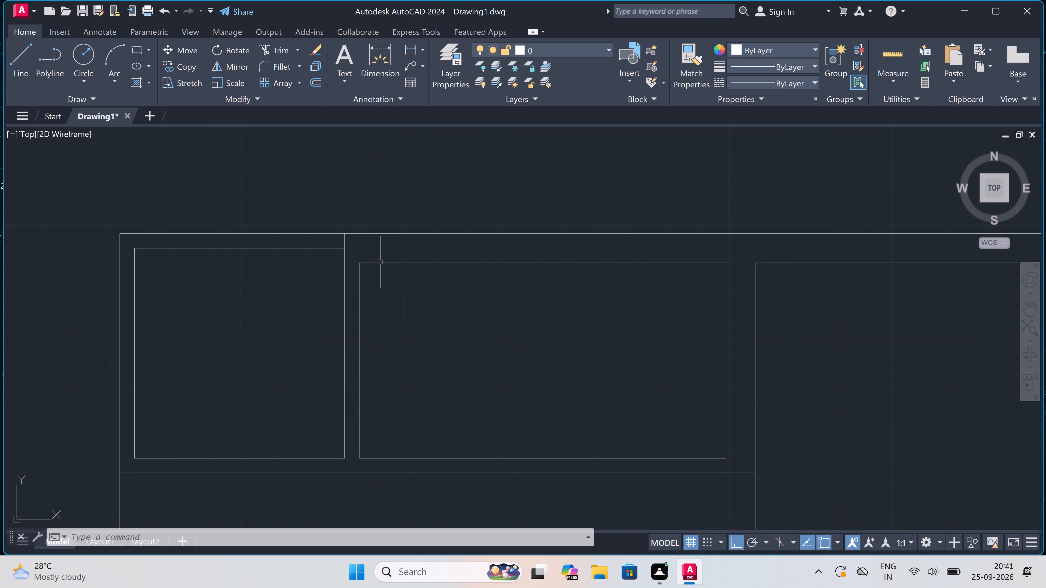
text(l)
key(space)
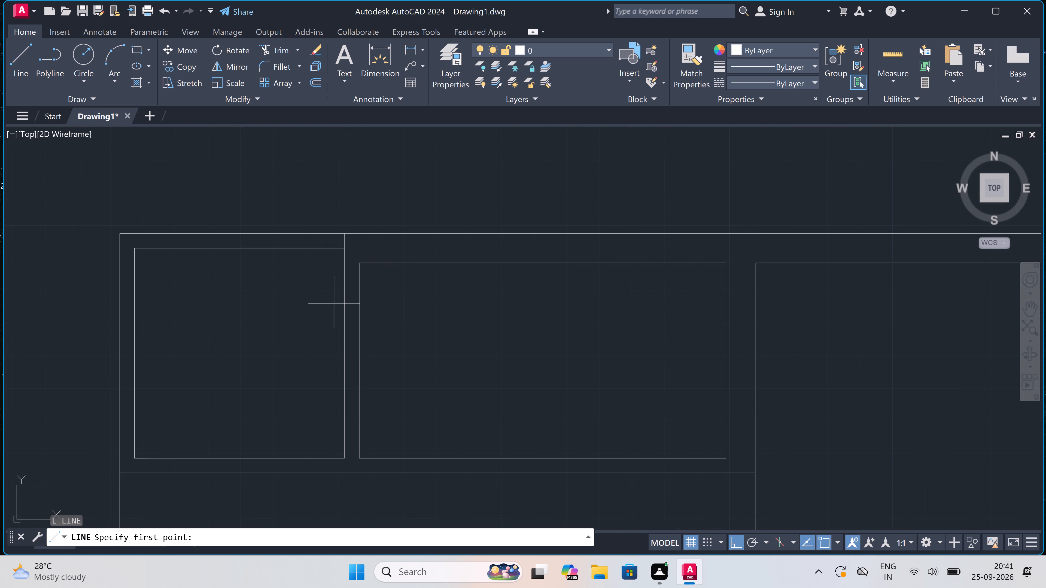
click(343, 304)
drag(345, 304, 347, 304)
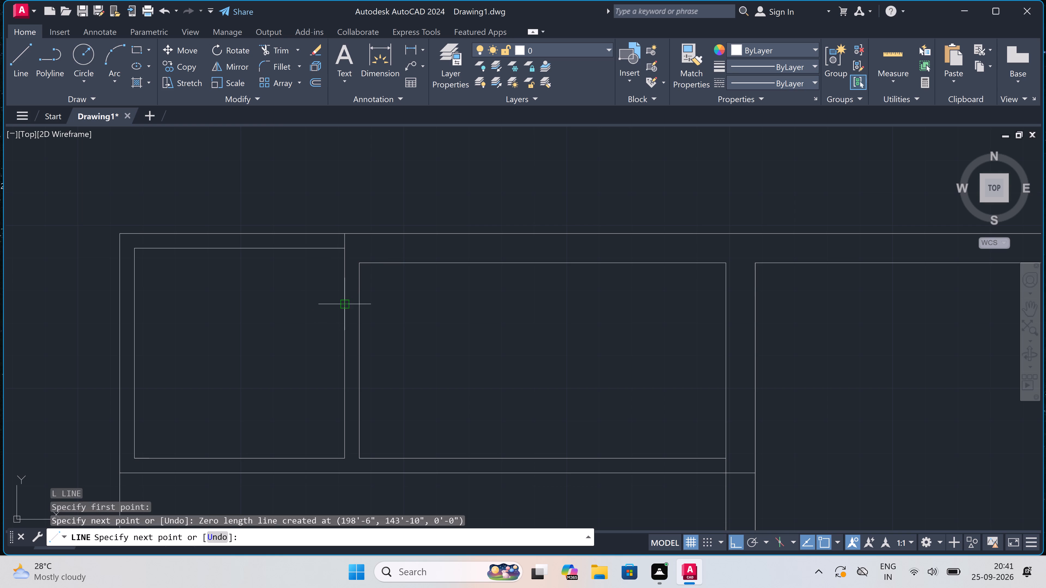
click(362, 307)
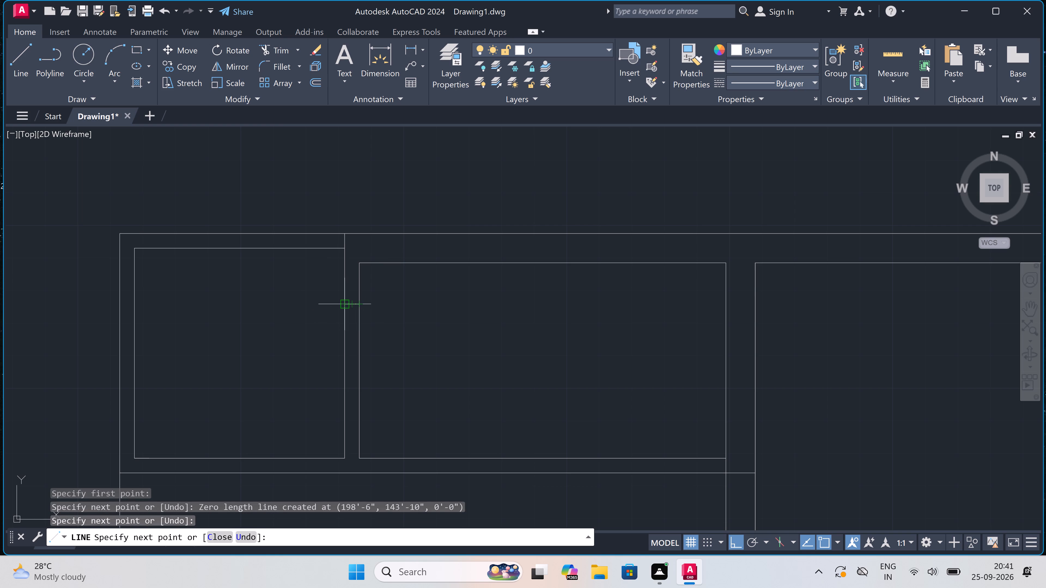
double_click(348, 305)
scroll(348, 305, up, 2)
click(354, 304)
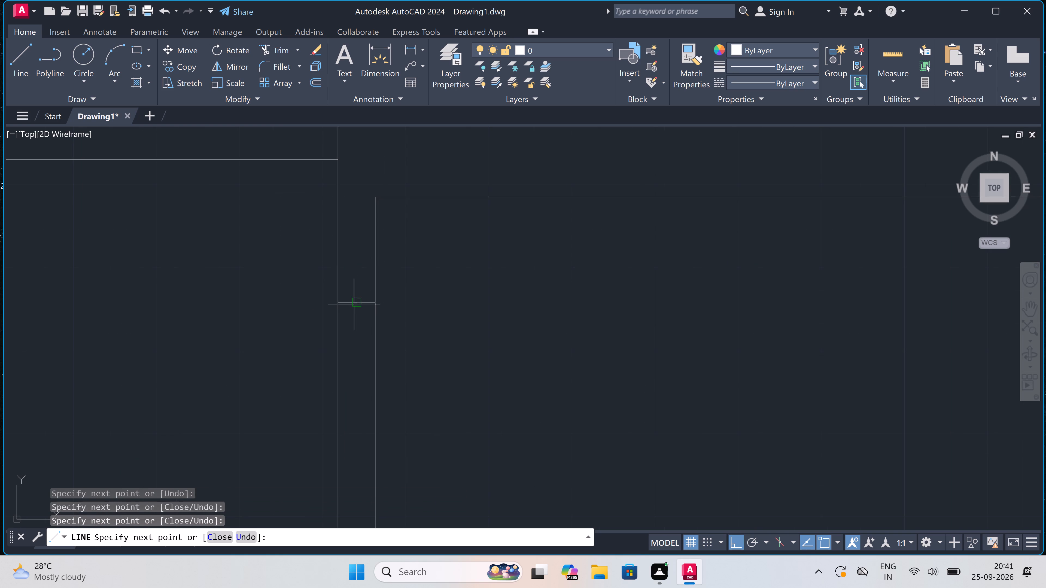
Draw a 2' line south along the partition's centre and close its end with a line across both partition faces.
scroll(355, 304, down, 3)
scroll(355, 338, up, 1)
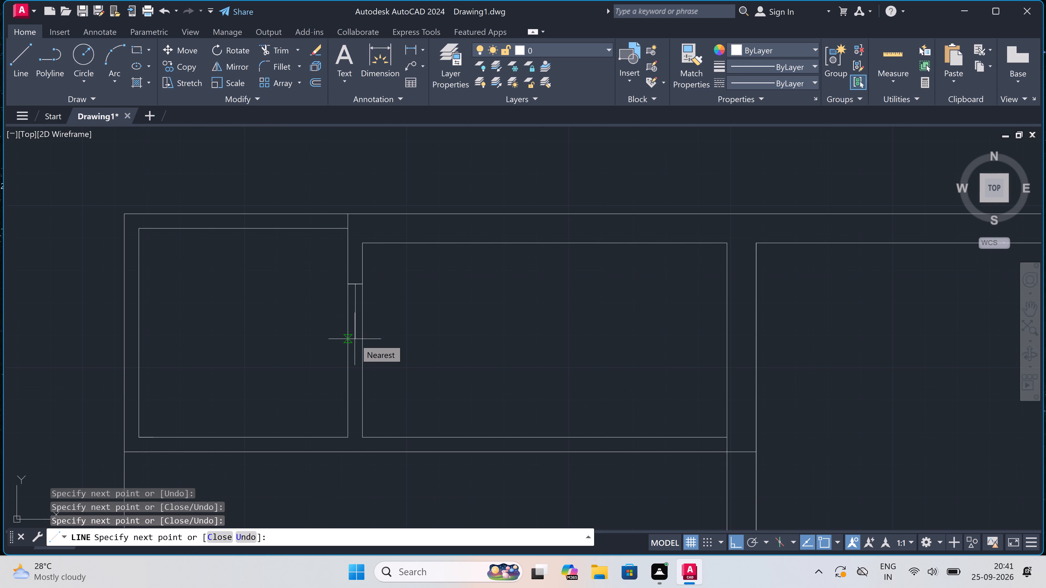
text(2')
key(space)
scroll(334, 350, up, 1)
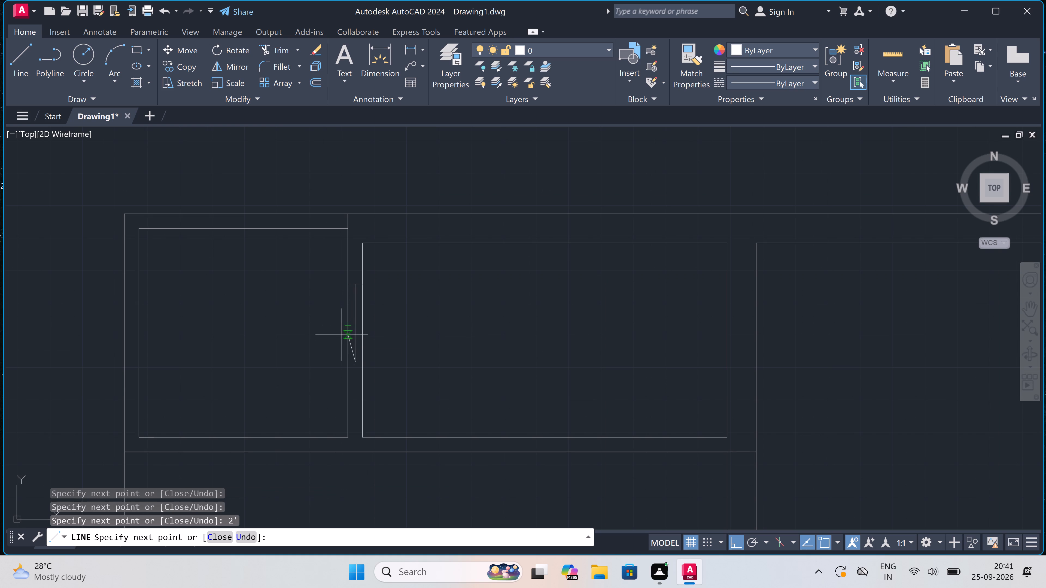
scroll(334, 350, up, 2)
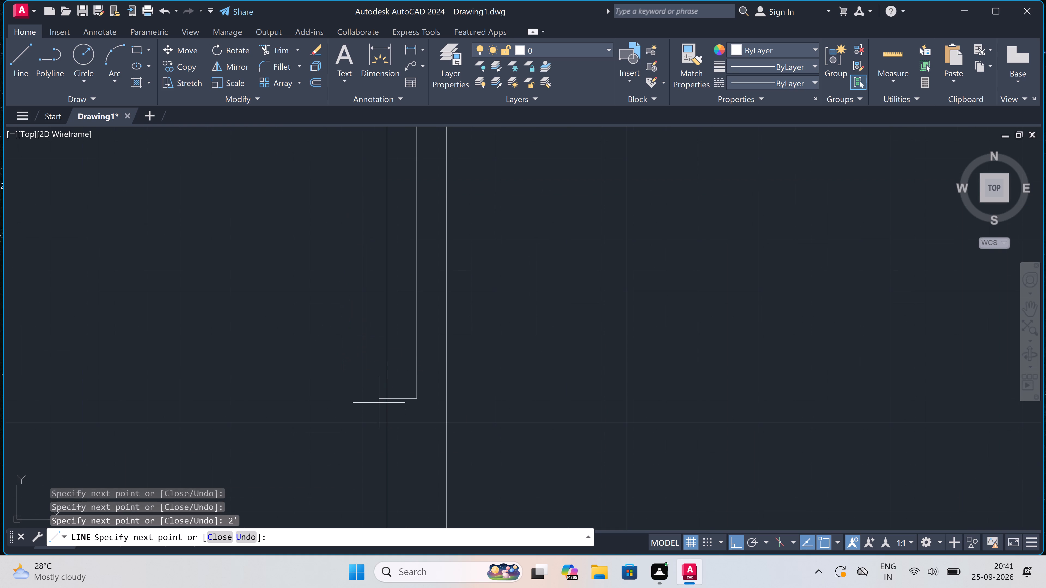
click(393, 399)
click(387, 397)
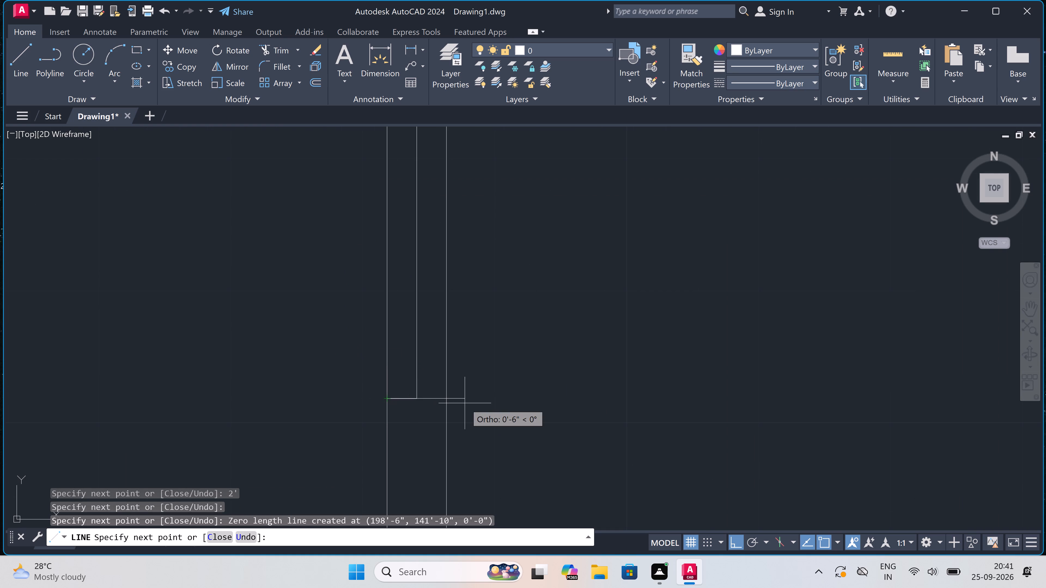
click(448, 401)
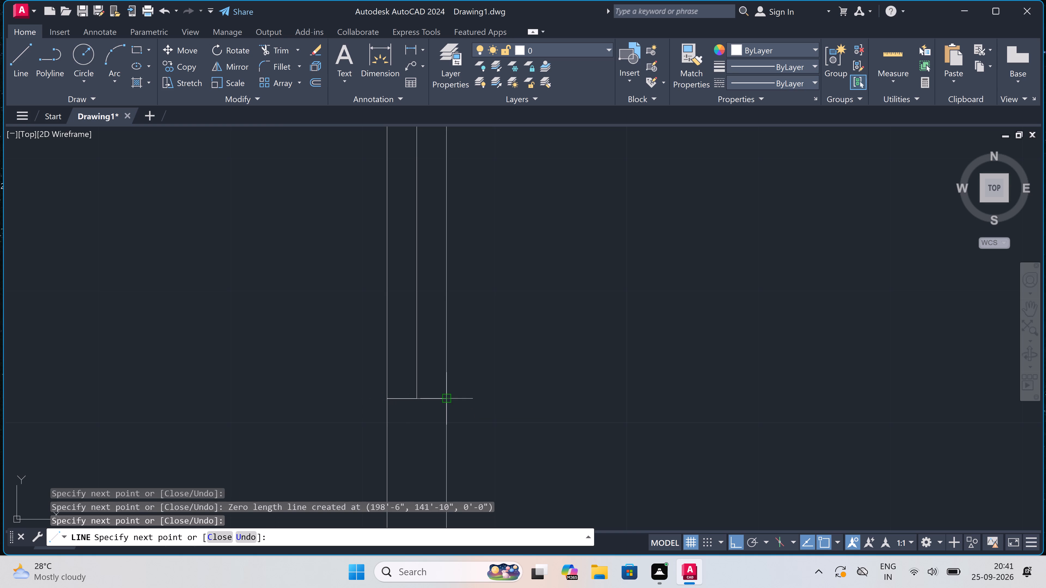
key(Escape)
Draw a line across the north outer wall above the large middle room and continue from its midpoint.
scroll(452, 394, down, 3)
scroll(409, 366, down, 2)
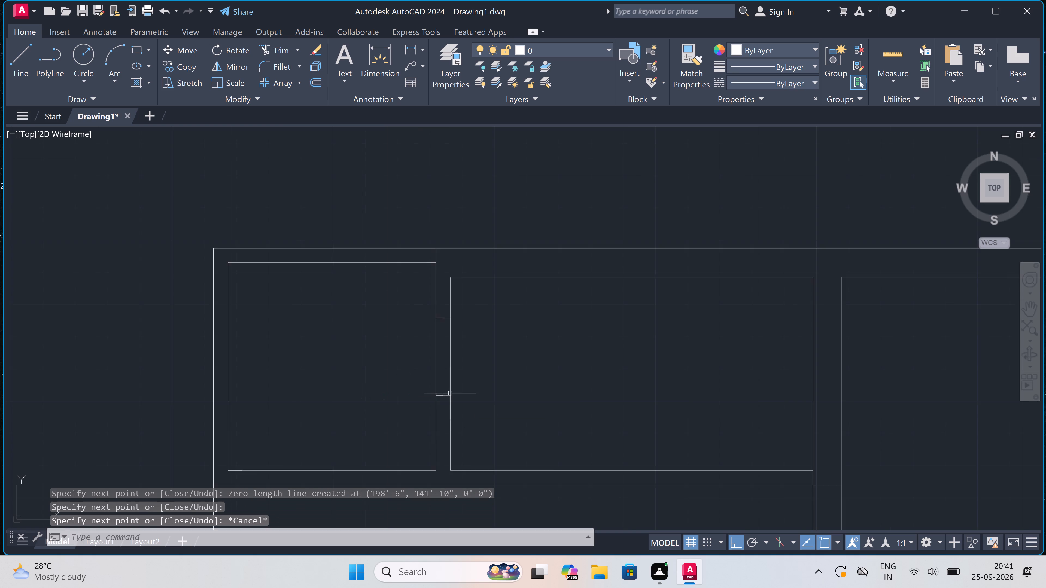
scroll(475, 365, down, 1)
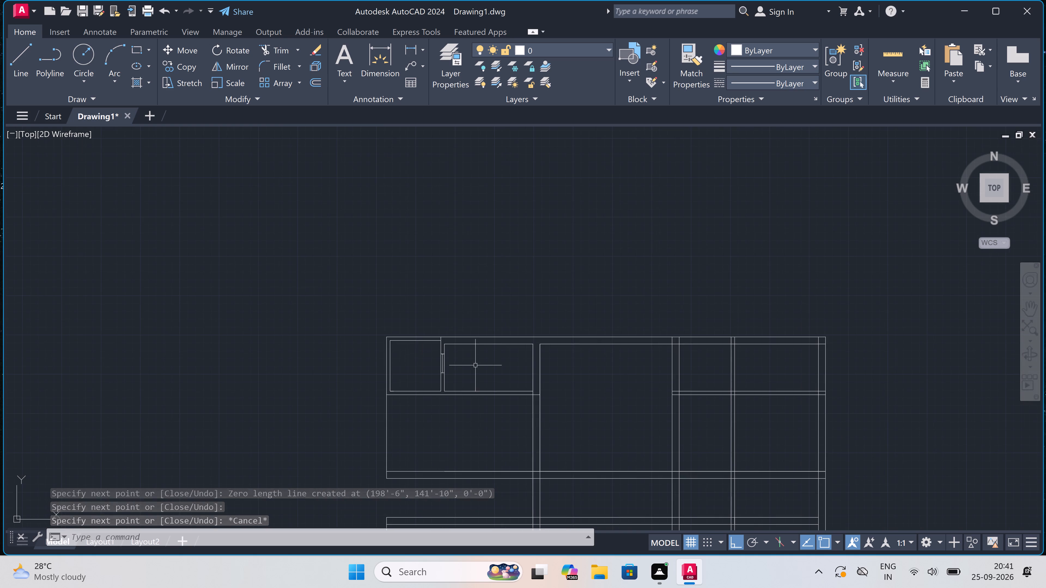
scroll(475, 365, down, 1)
scroll(561, 353, up, 4)
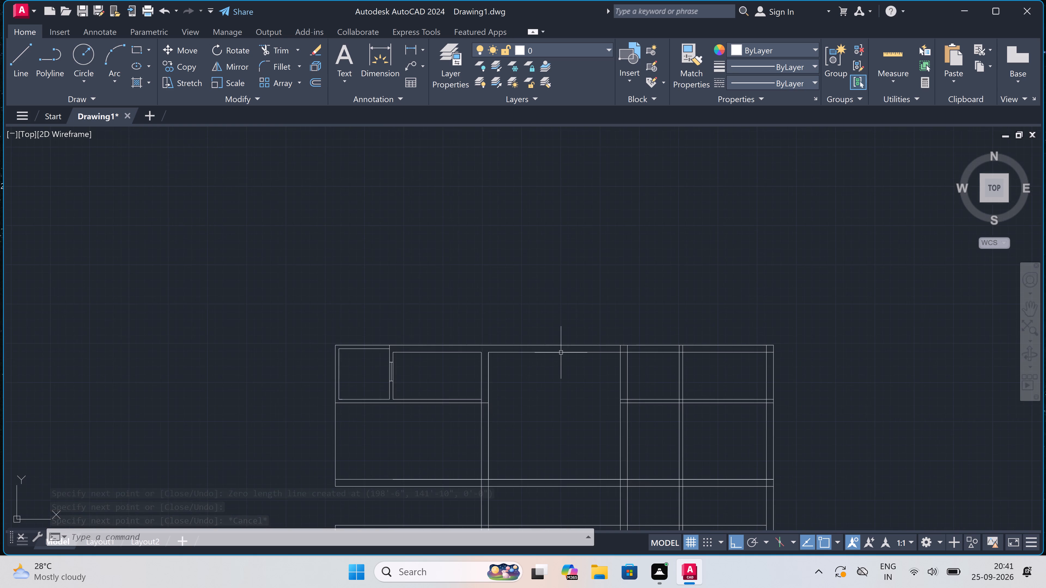
key(space)
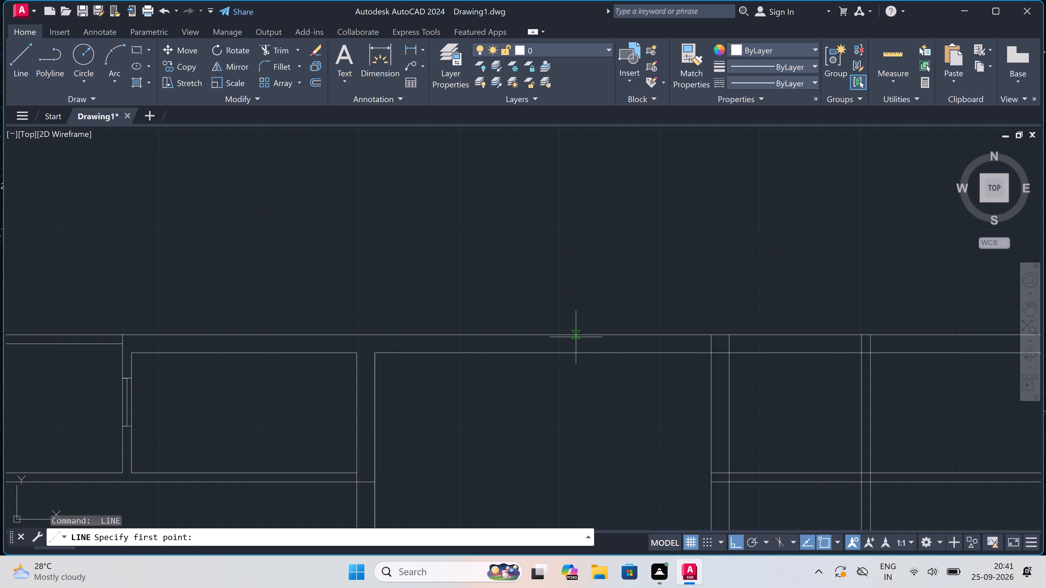
click(454, 332)
click(454, 354)
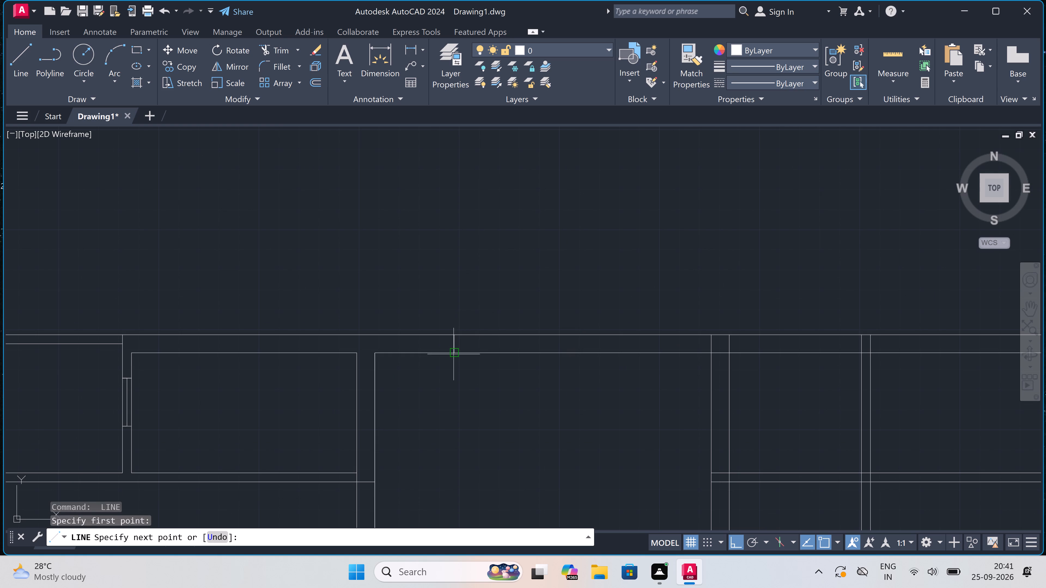
drag(453, 345, 464, 345)
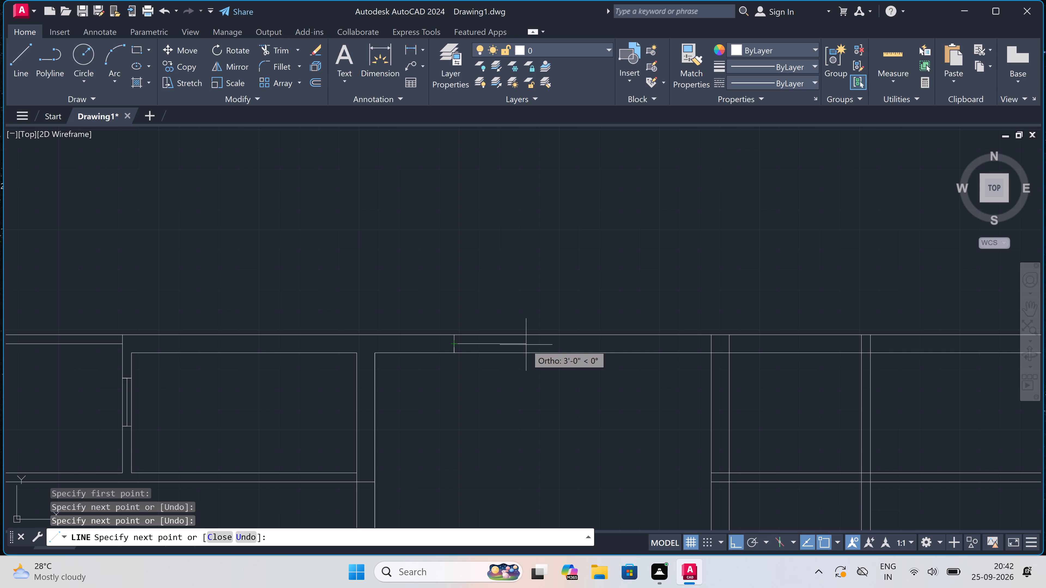
Draw a 5' line east along the north wall's centre and close its end with a line across both wall faces.
scroll(844, 394, down, 1)
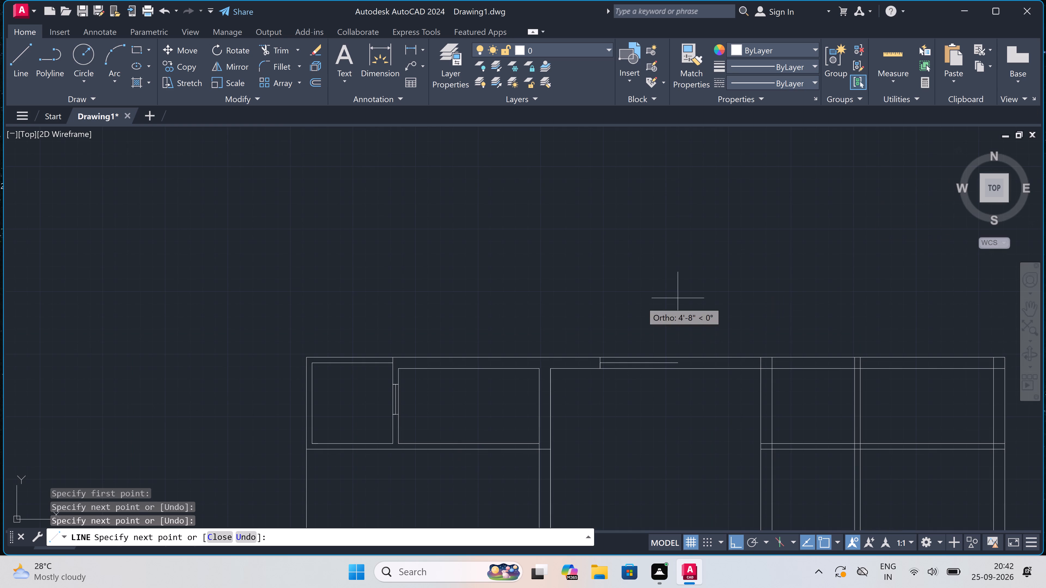
scroll(691, 358, up, 2)
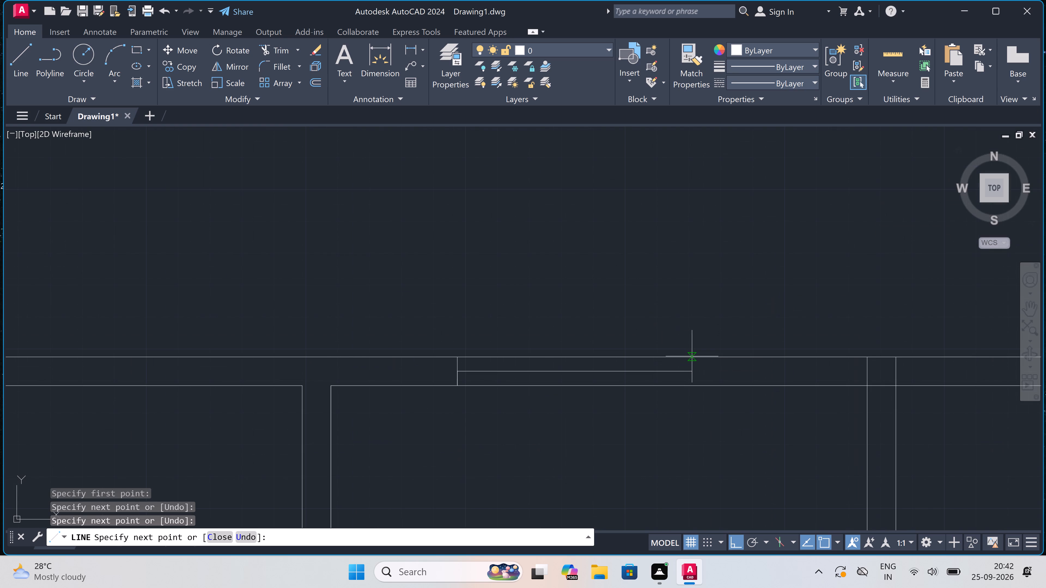
key(5)
text(')
key(space)
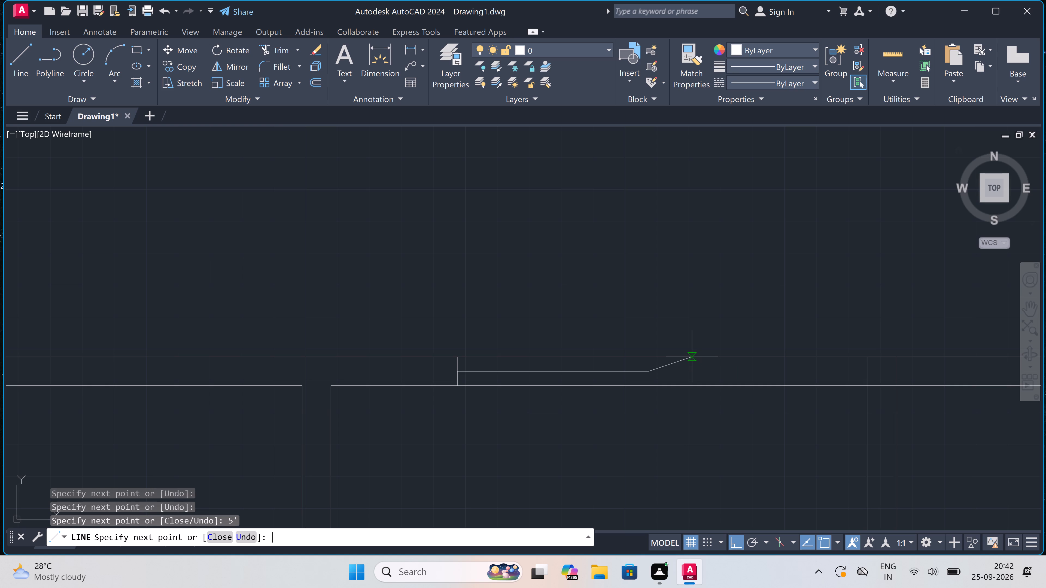
click(652, 360)
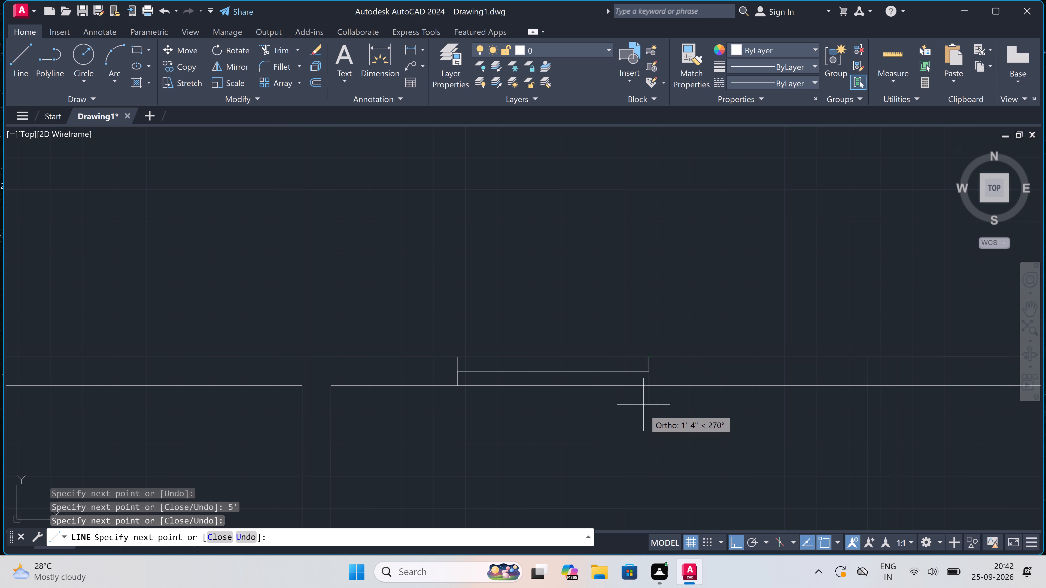
click(651, 385)
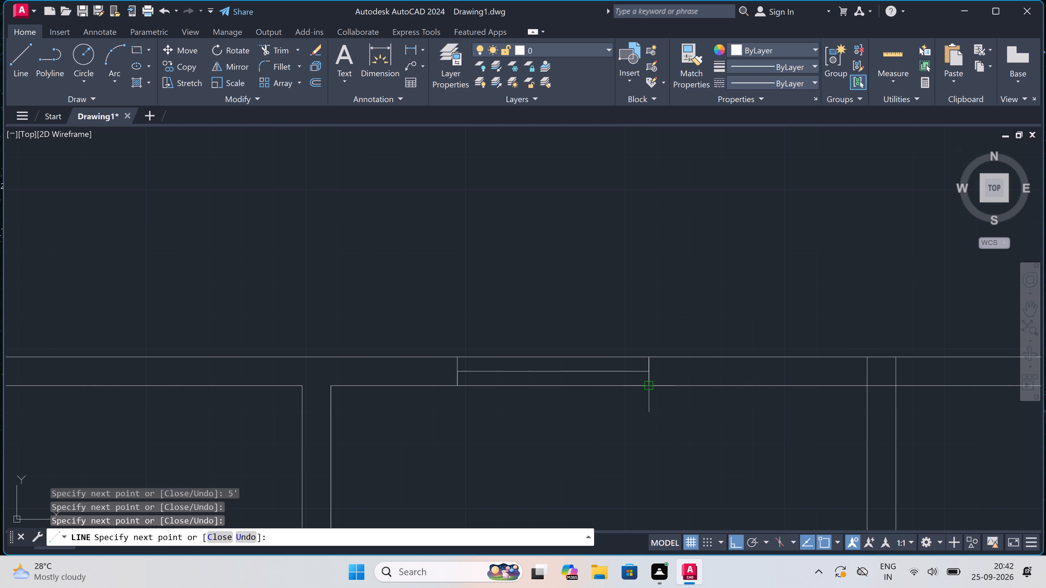
key(Escape)
Trim the wall lines crossing the junction of the north outer wall and the large middle room's east wall.
scroll(633, 334, down, 1)
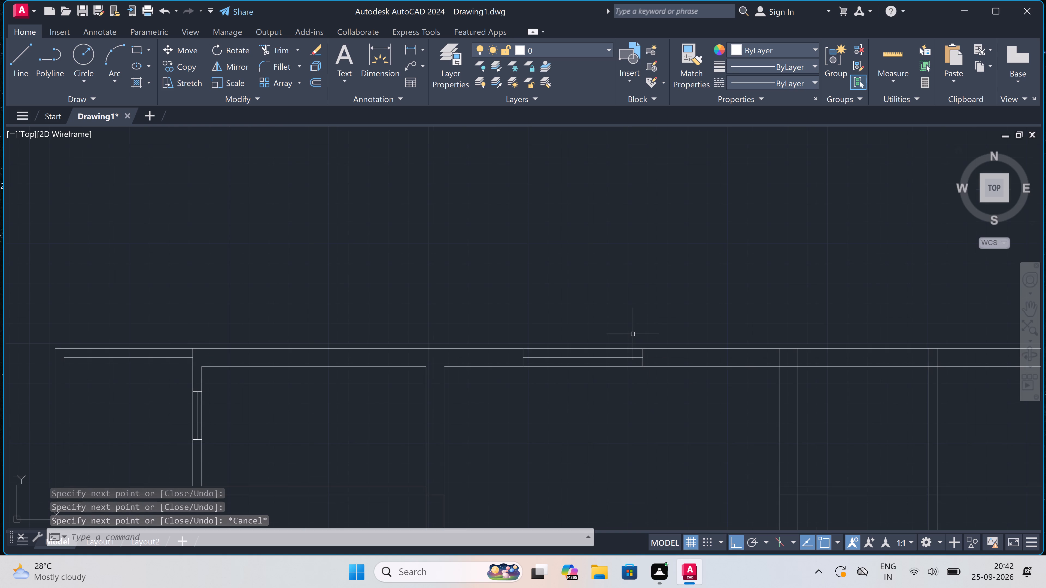
scroll(632, 327, down, 3)
scroll(689, 370, up, 3)
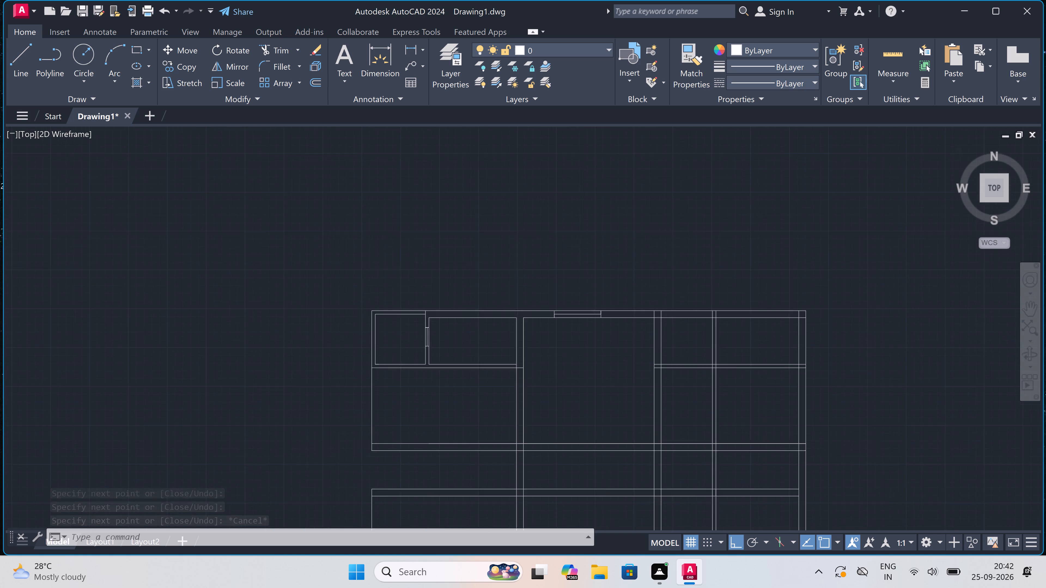
text(tr)
key(space)
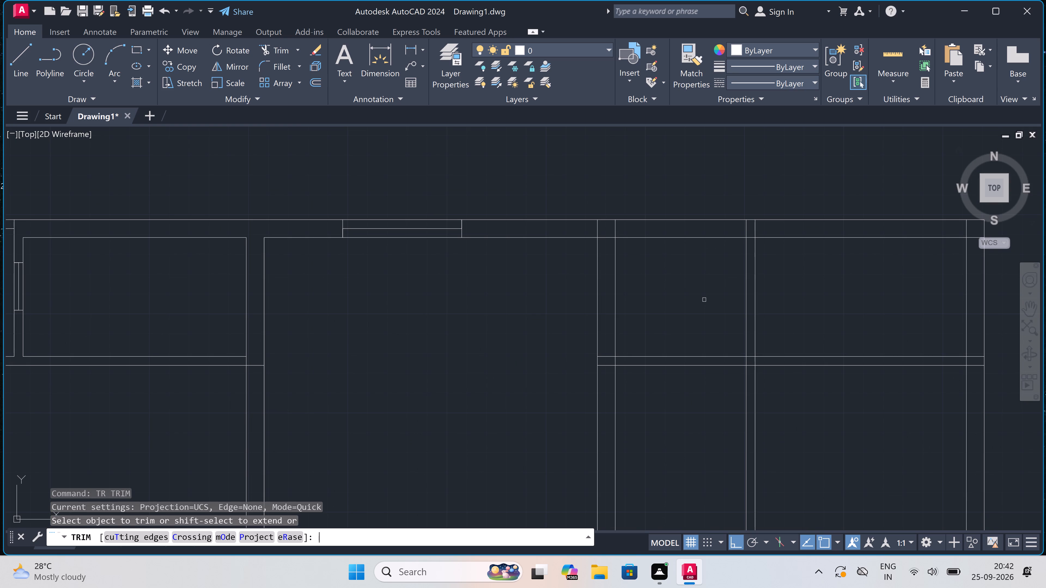
click(597, 227)
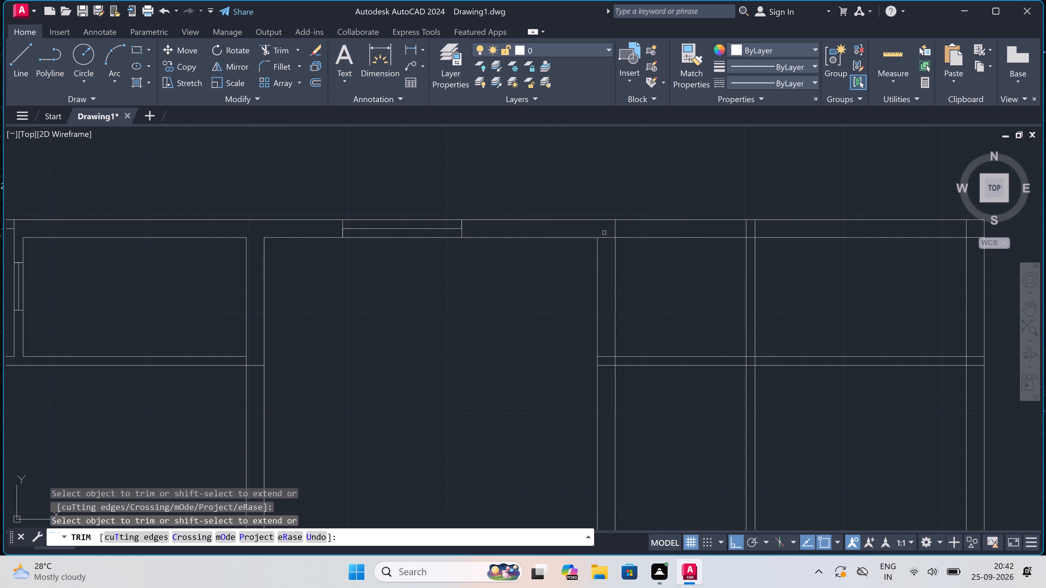
click(607, 240)
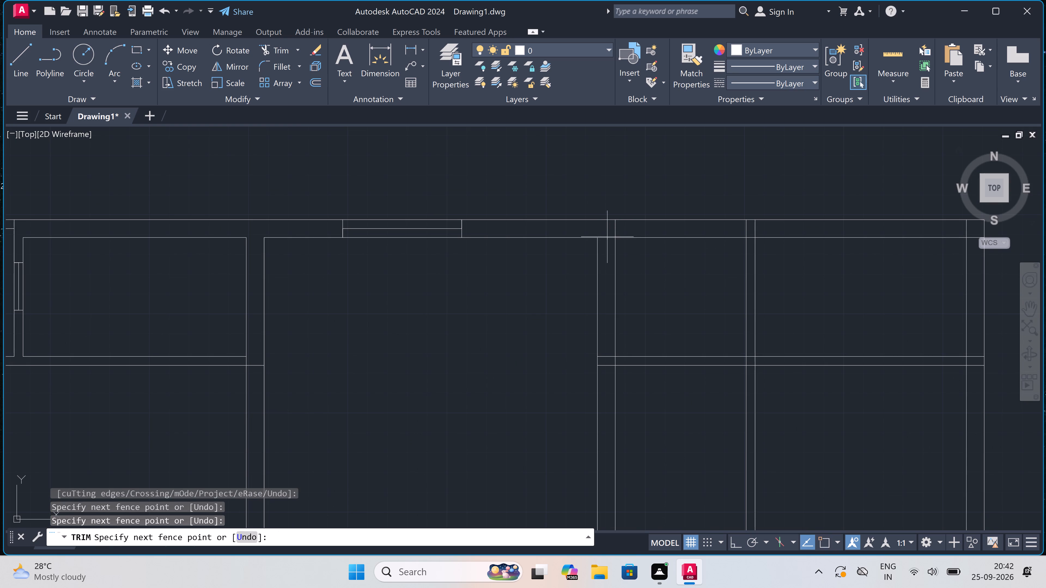
click(607, 230)
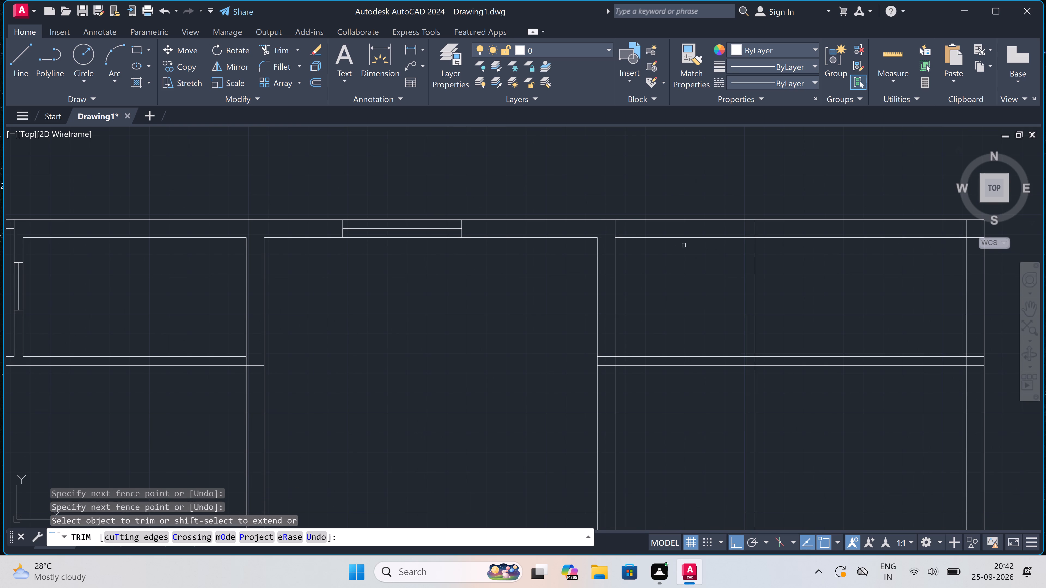
Trim the north wall's inner face line between the large room's east wall and the adjacent partition.
click(685, 234)
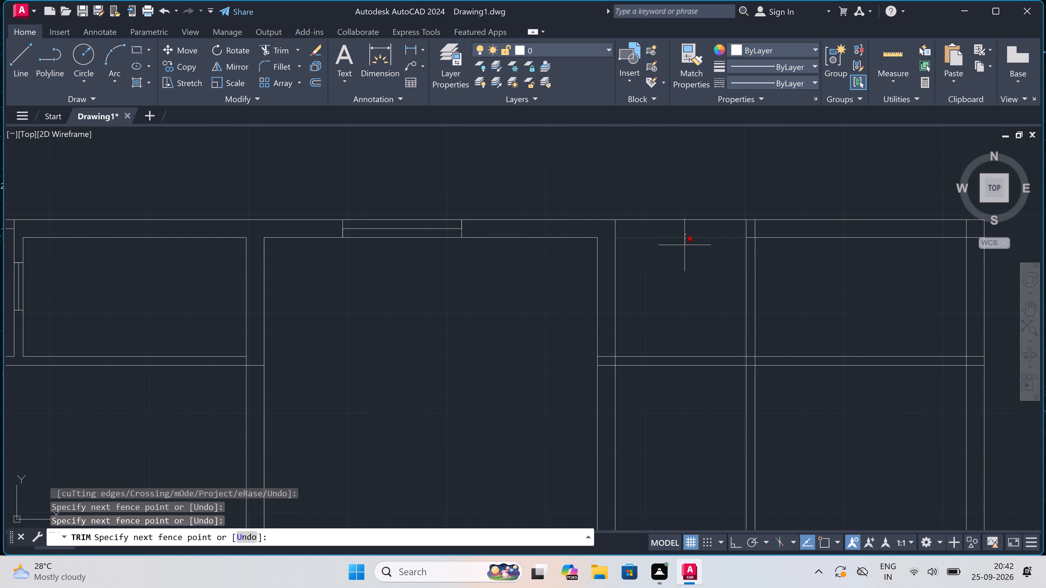
click(684, 253)
Trim the short piece of the north wall's inner face line lying inside the vertical partition east of the large room.
scroll(752, 248, up, 1)
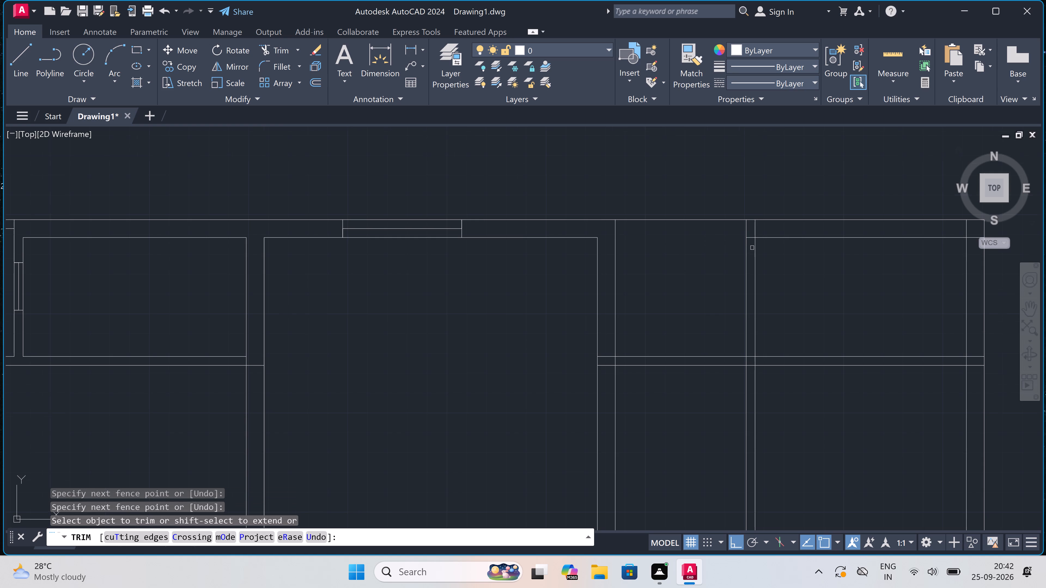
double_click(749, 226)
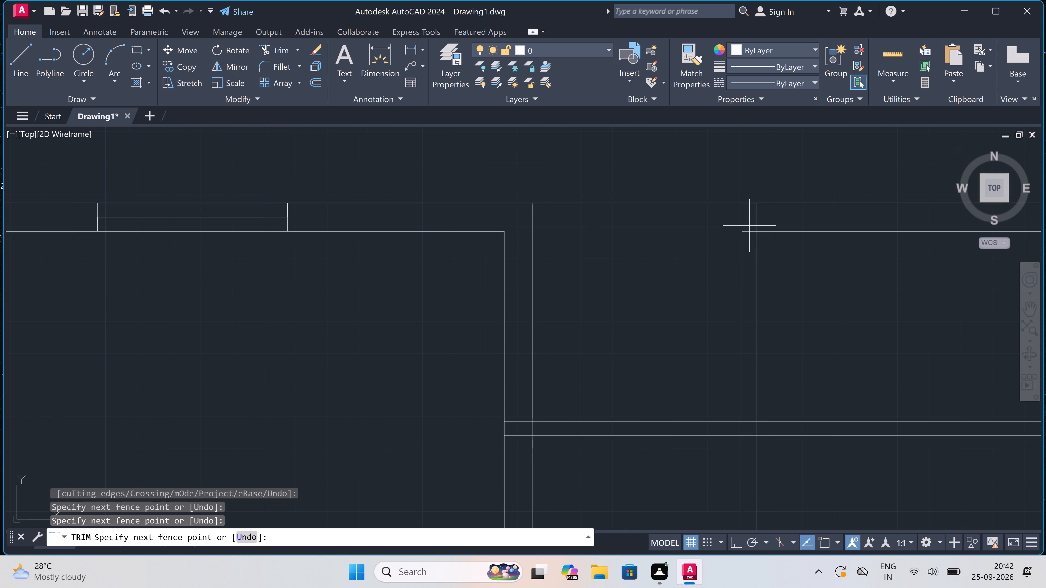
click(743, 274)
Trim the horizontal partition's line where it crosses between the two faces of the large middle room's east wall.
scroll(743, 273, down, 2)
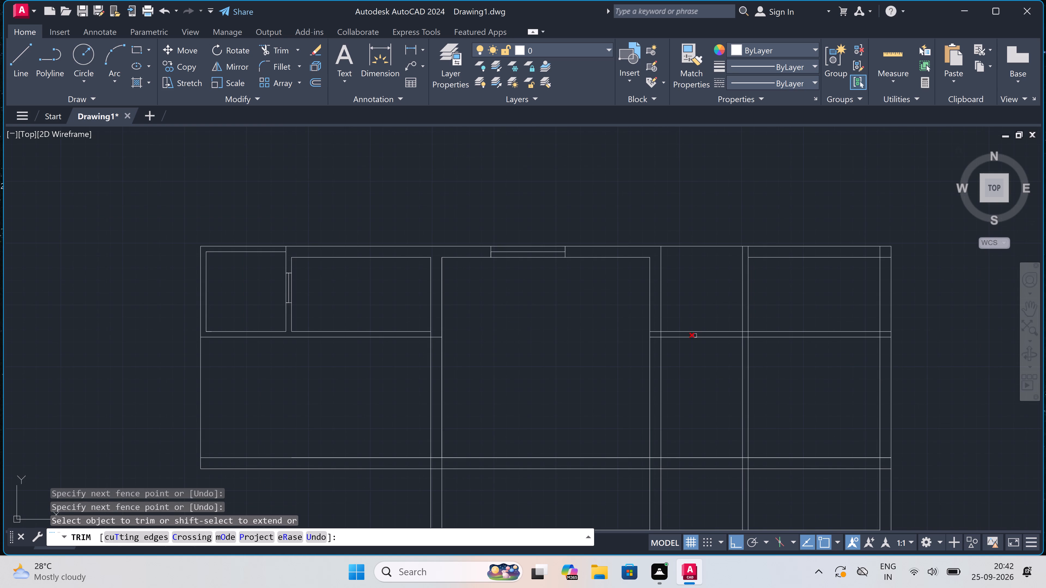
scroll(640, 349, up, 1)
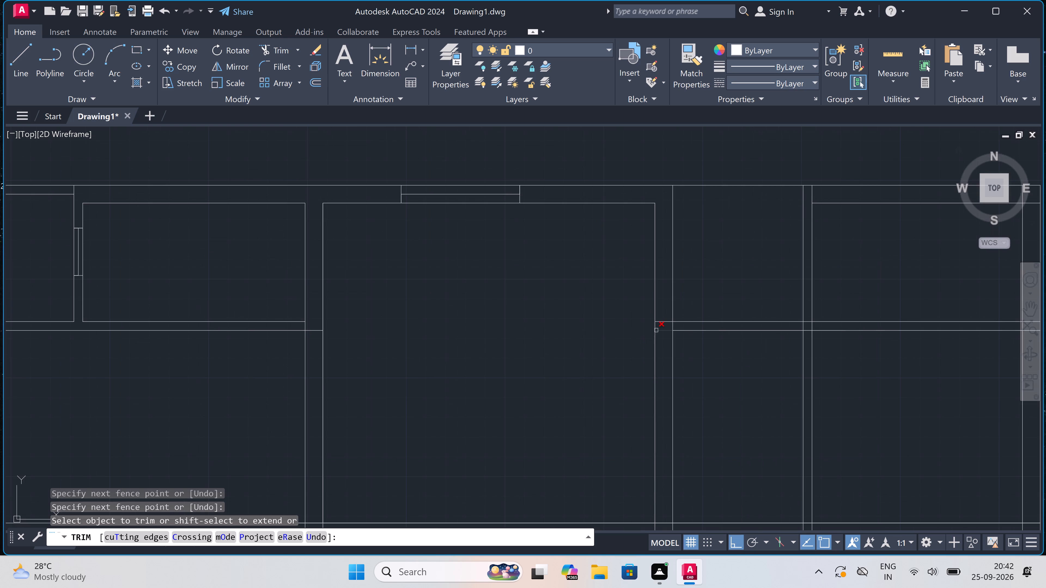
click(660, 338)
click(668, 290)
scroll(666, 290, down, 1)
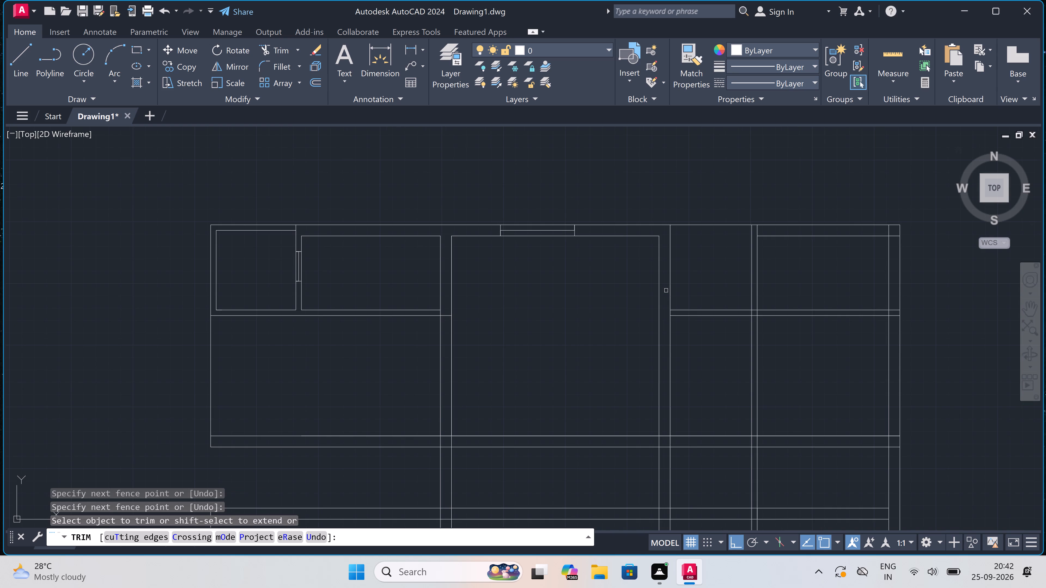
scroll(666, 290, down, 2)
scroll(709, 304, up, 2)
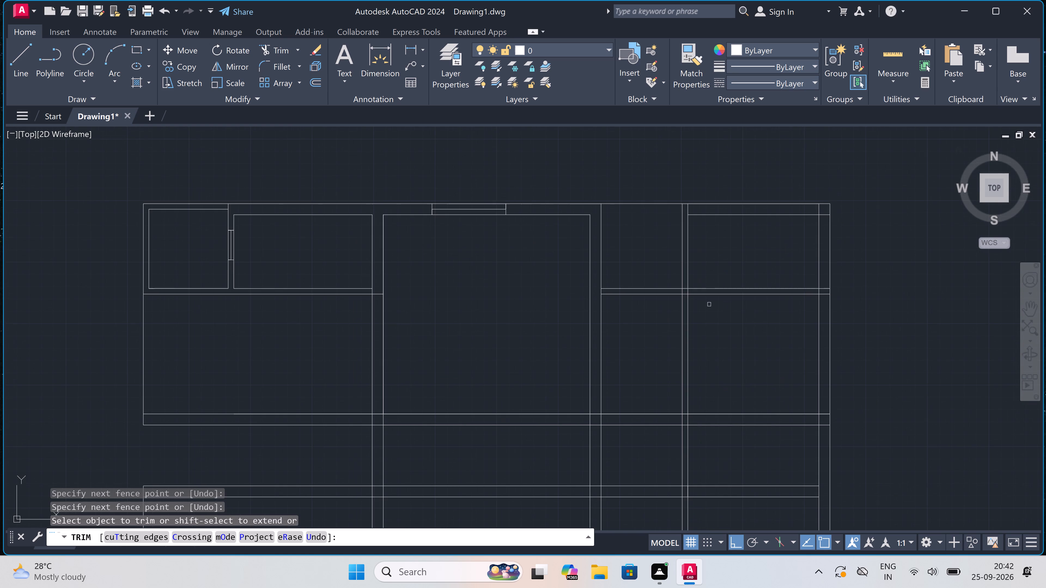
scroll(678, 269, up, 1)
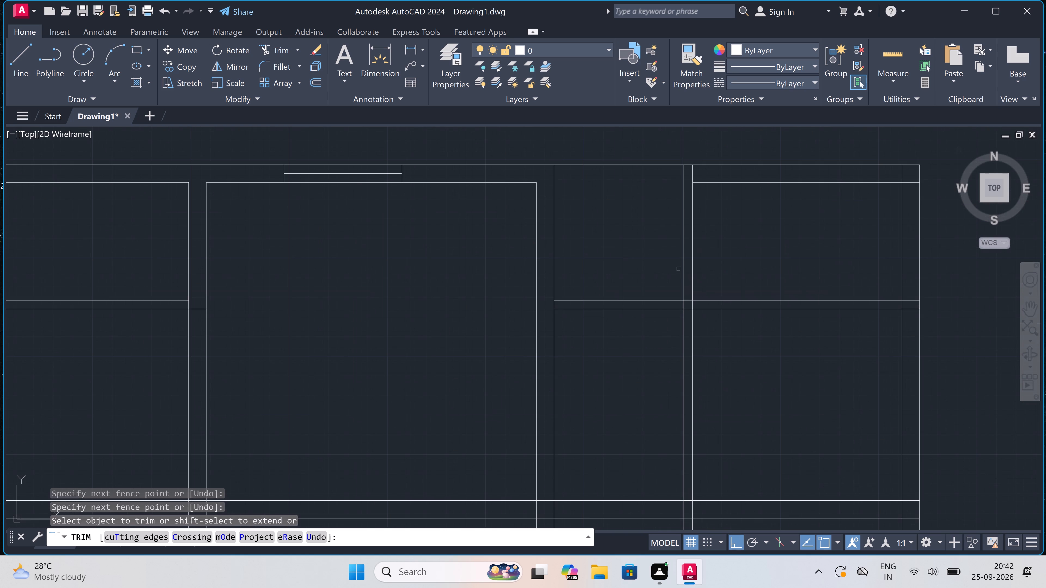
key(Escape)
Draw a line 4.5" north from the partition junction along the vertical partition's west face, continuing west to the large room's east wall.
text(l)
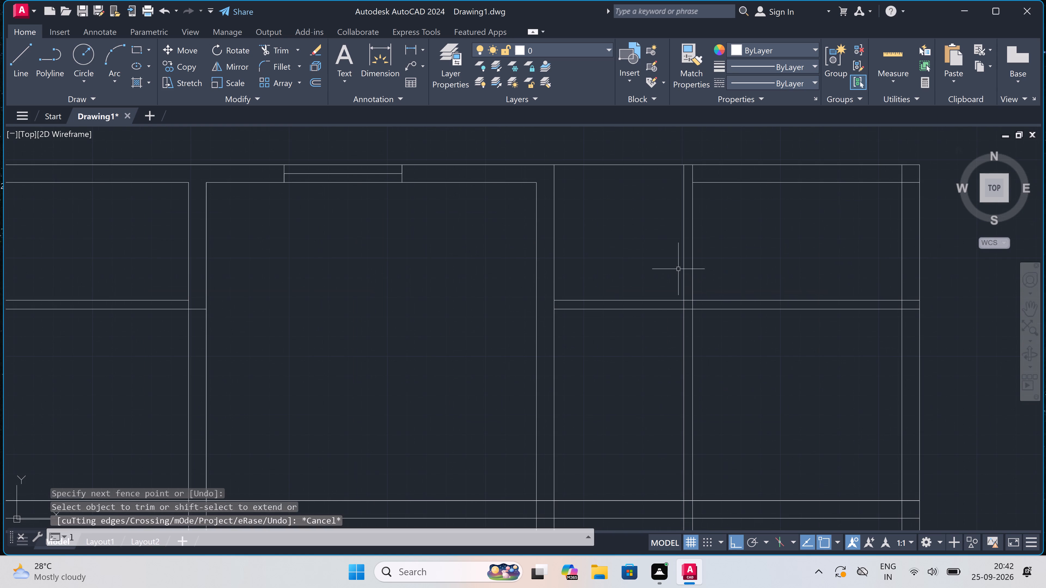
key(space)
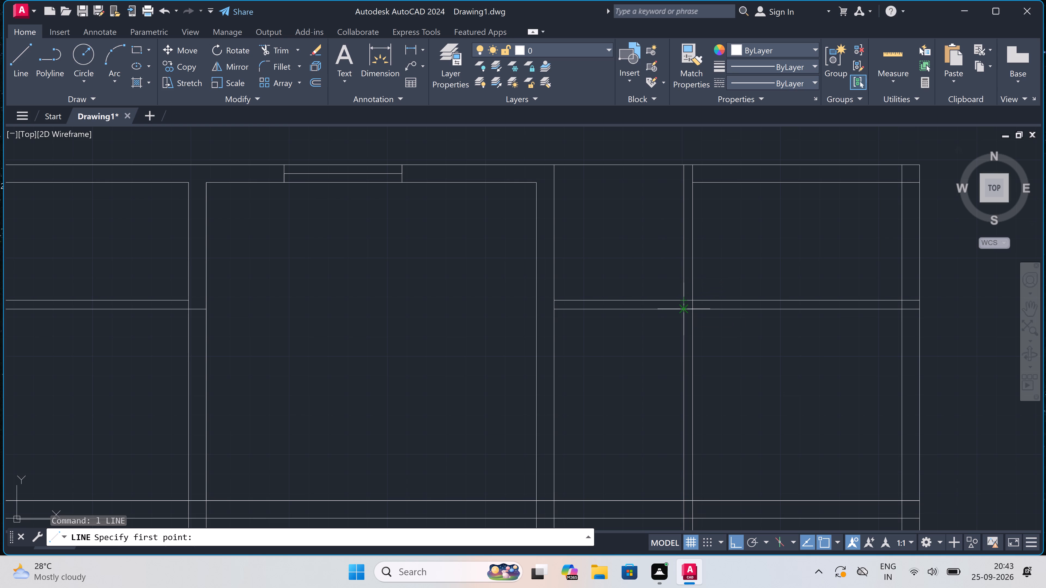
double_click(685, 296)
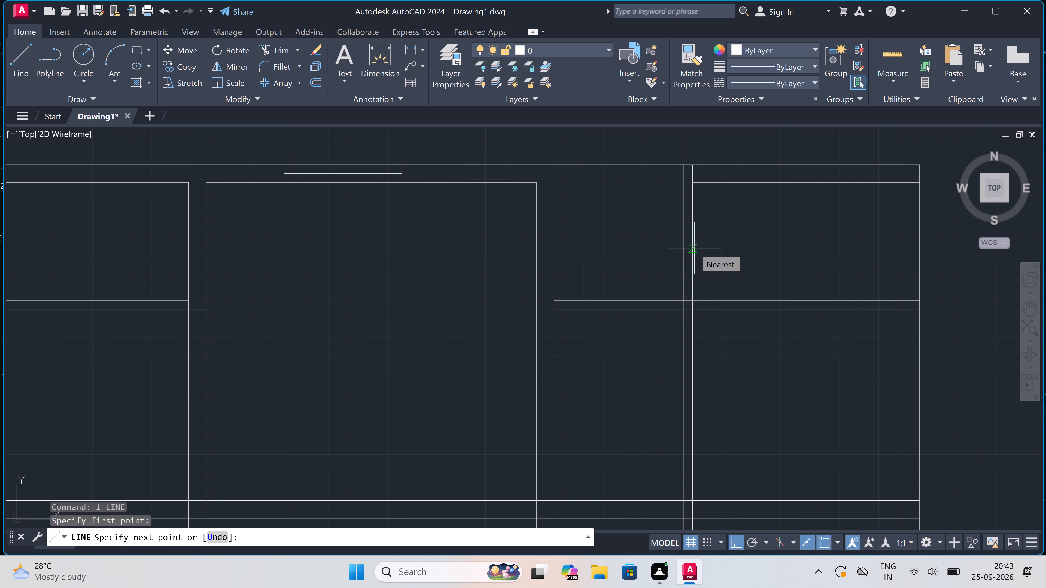
text(4,)
key(BackSpace)
text(.5)
text(")
key(space)
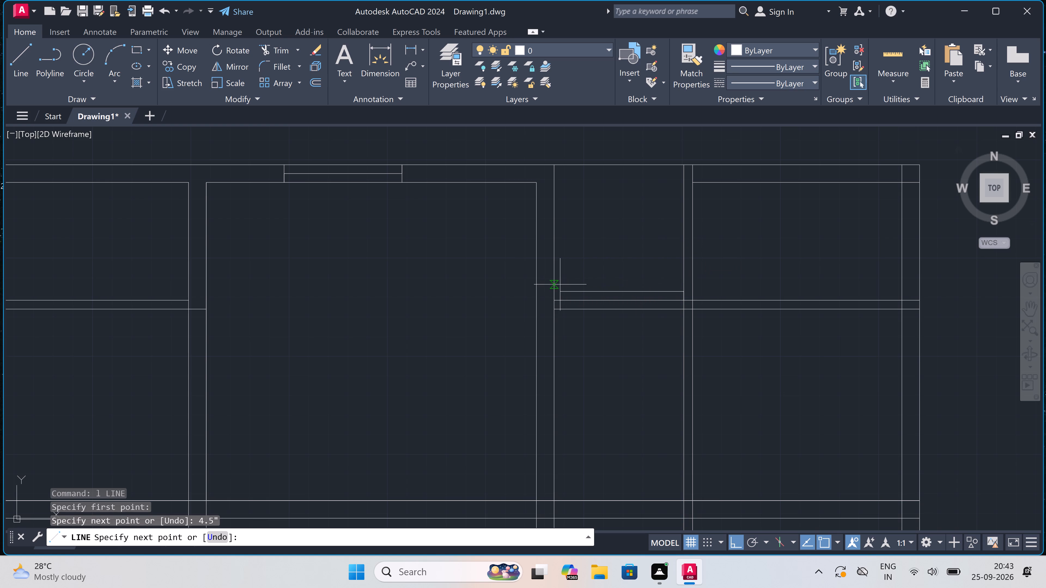
click(552, 291)
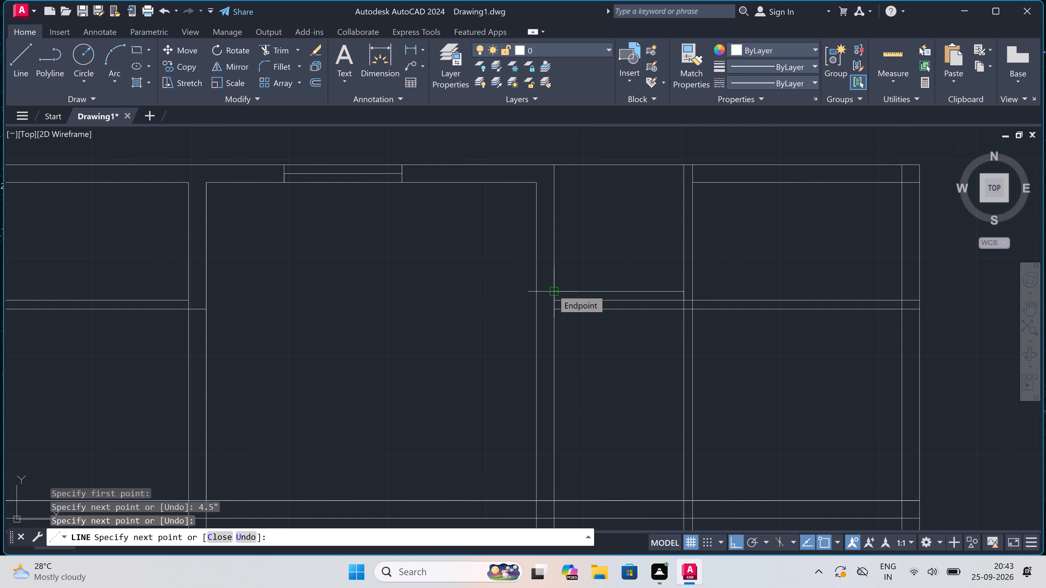
key(Escape)
Draw a line across both faces of the large room's east wall, just south of the room's northeast corner.
key(space)
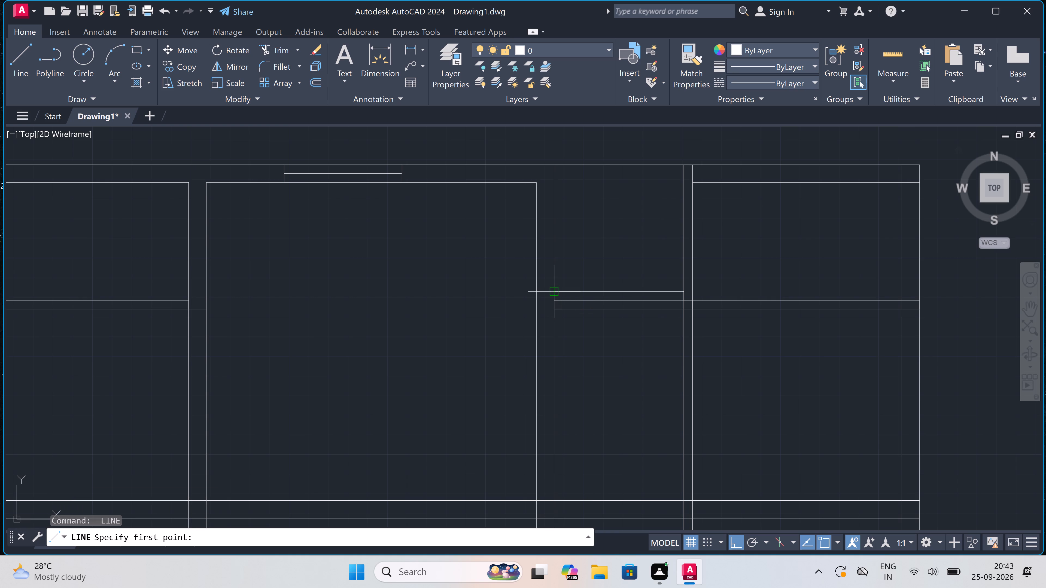
click(536, 199)
click(559, 203)
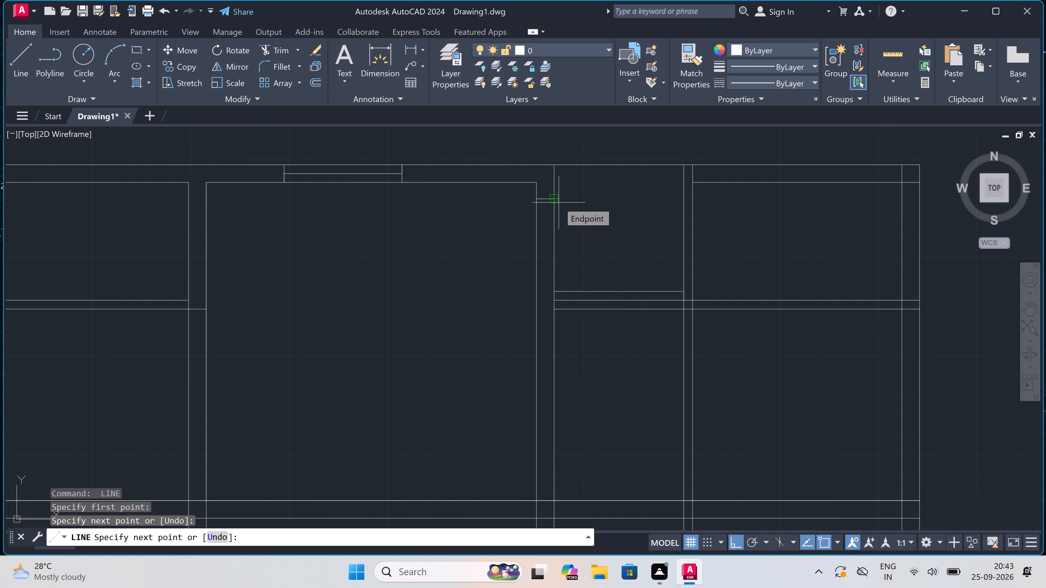
key(Escape)
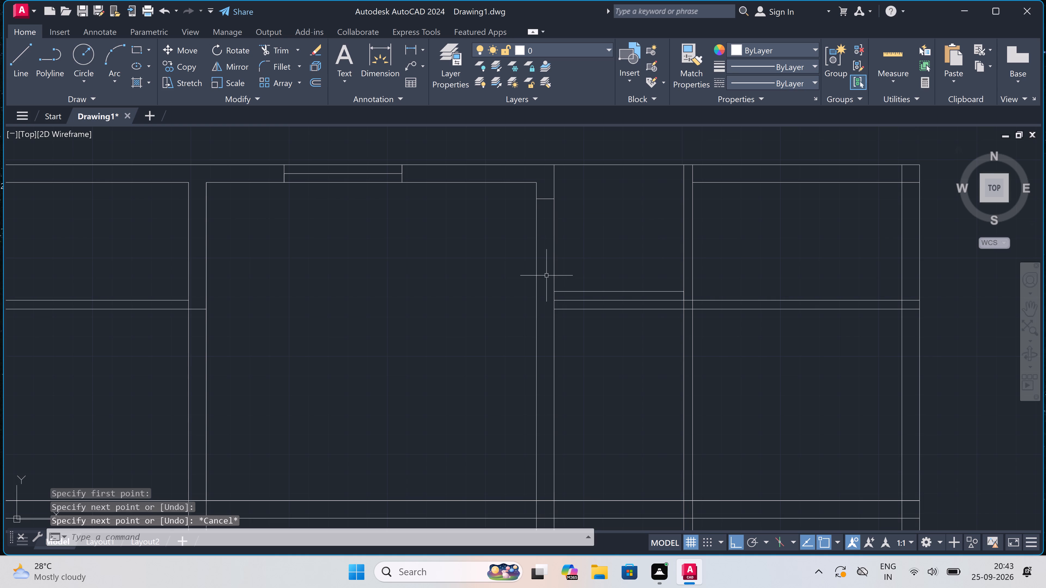
Draw a line across the large room's east wall from the west end of the new horizontal line.
key(space)
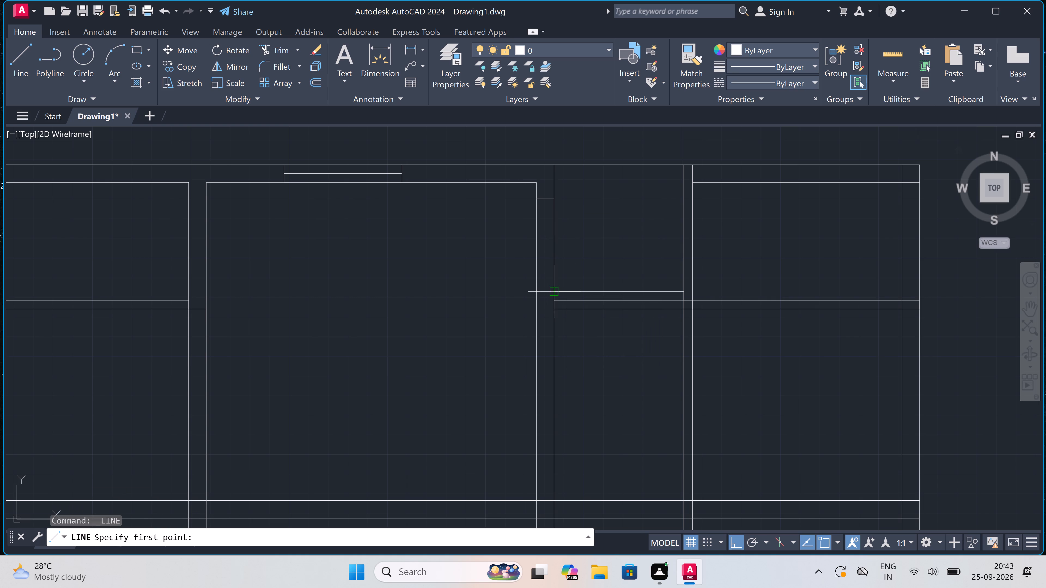
click(554, 290)
click(537, 289)
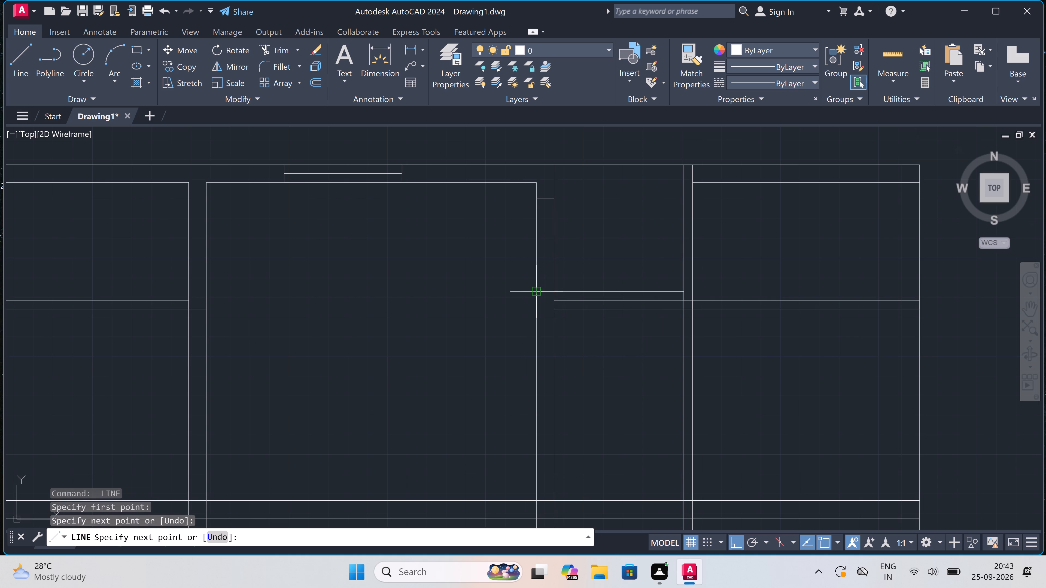
key(Escape)
Trim the old partition line below the new horizontal line and the east wall's outer face within the thickened wall.
key(t)
key(r)
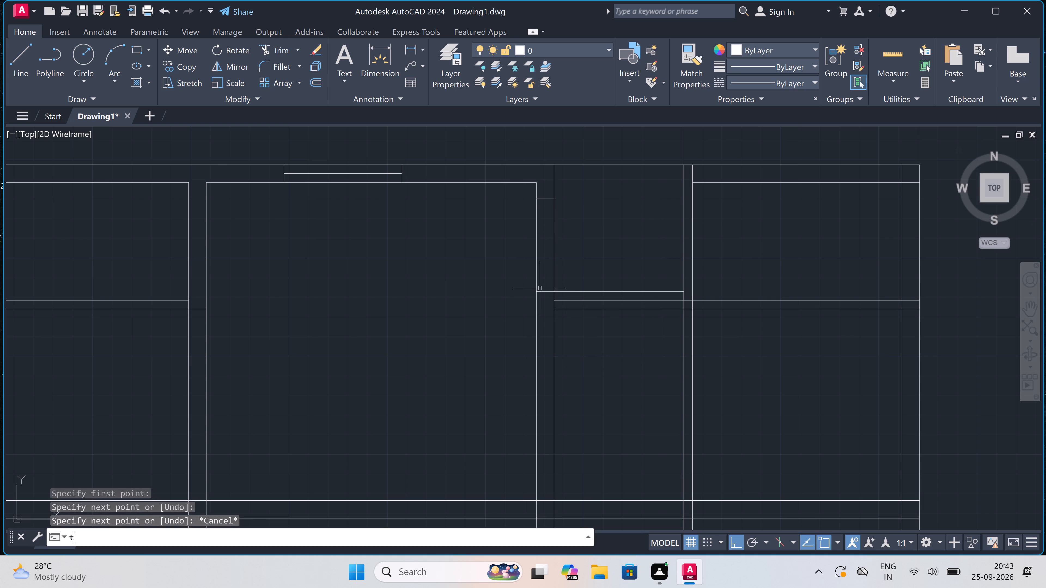
key(space)
click(615, 302)
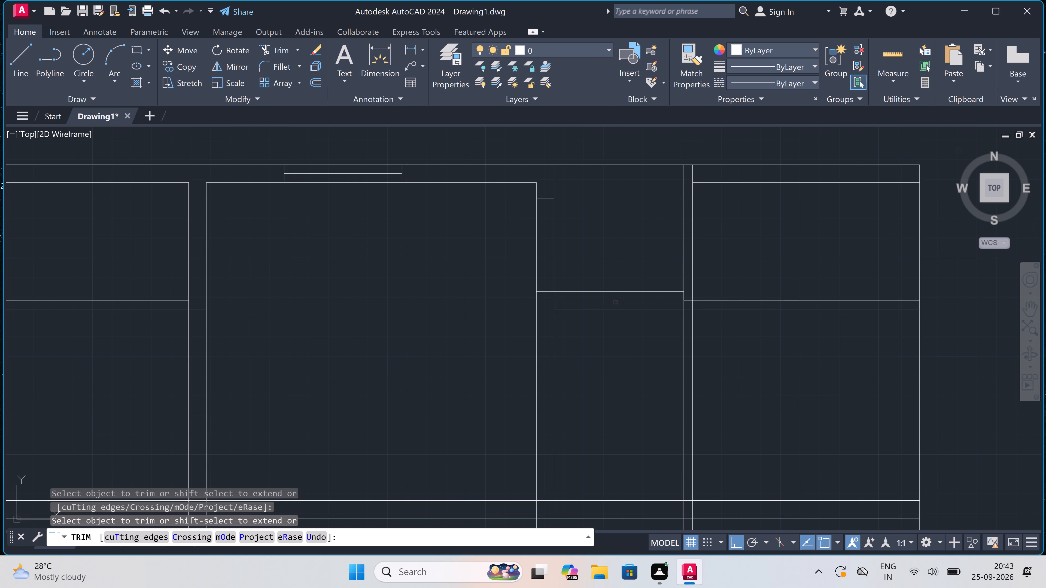
click(551, 297)
click(565, 297)
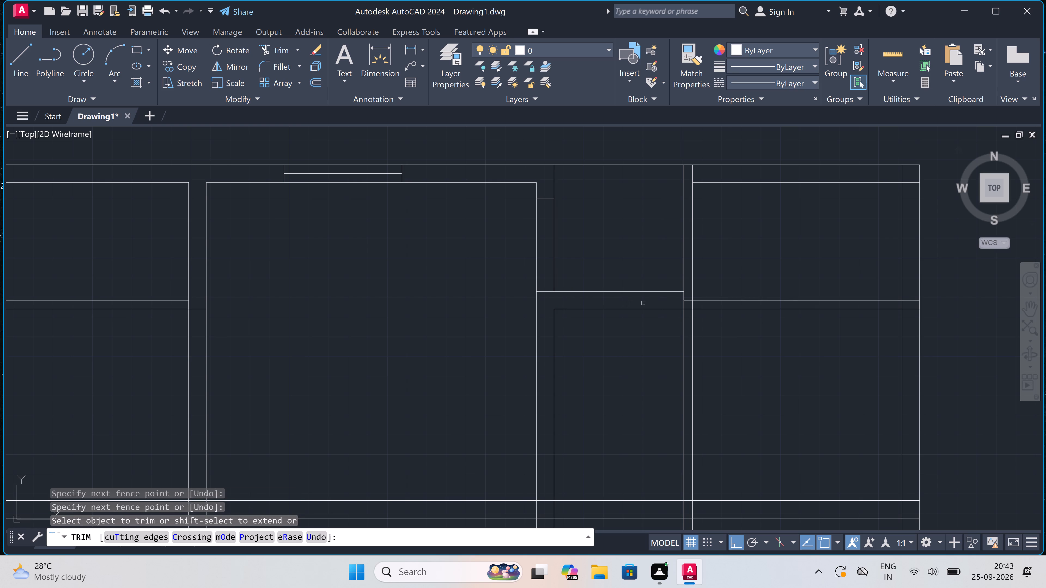
Trim the vertical partition's lines crossing the horizontal wall and the leftover stubs at the small room's southeast corner.
scroll(669, 305, up, 2)
click(700, 308)
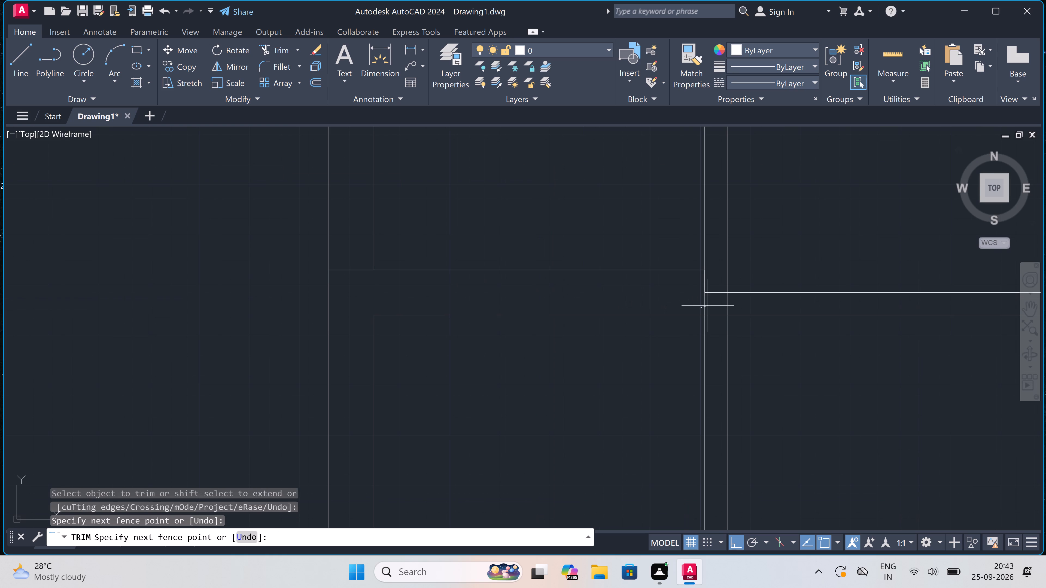
double_click(757, 304)
scroll(676, 286, down, 3)
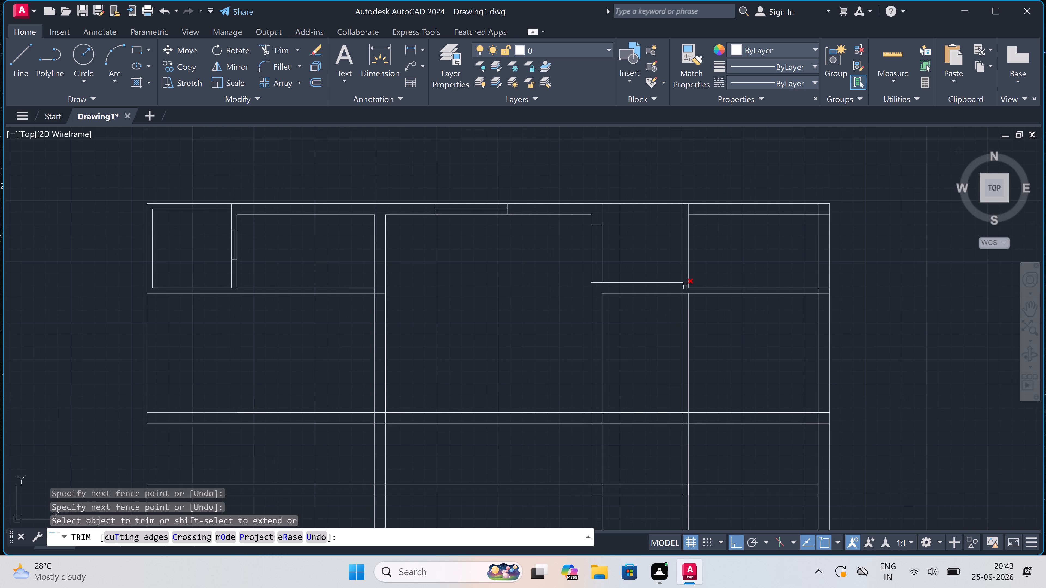
scroll(685, 287, up, 1)
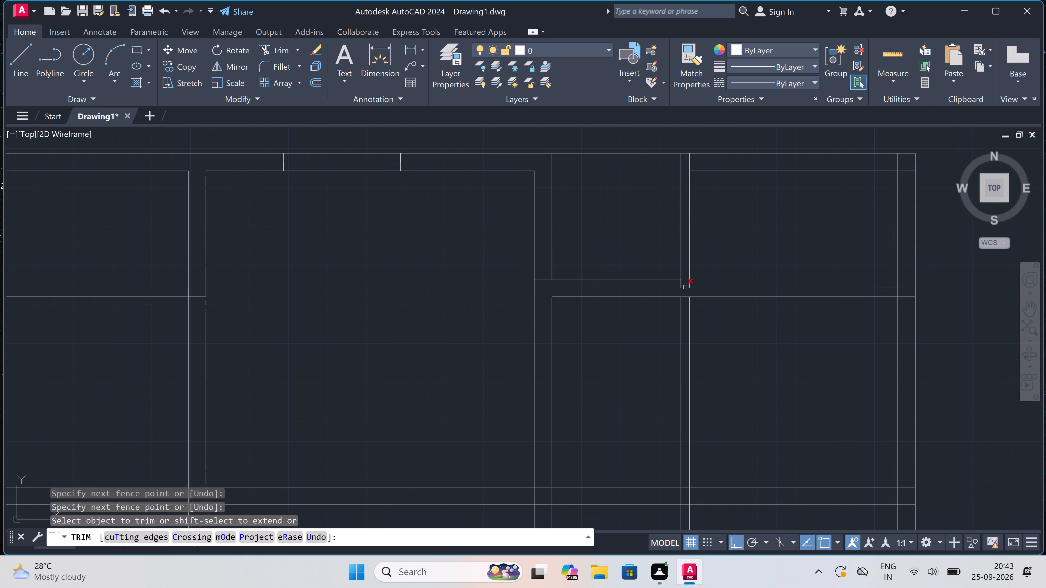
scroll(685, 287, up, 2)
click(679, 275)
click(664, 280)
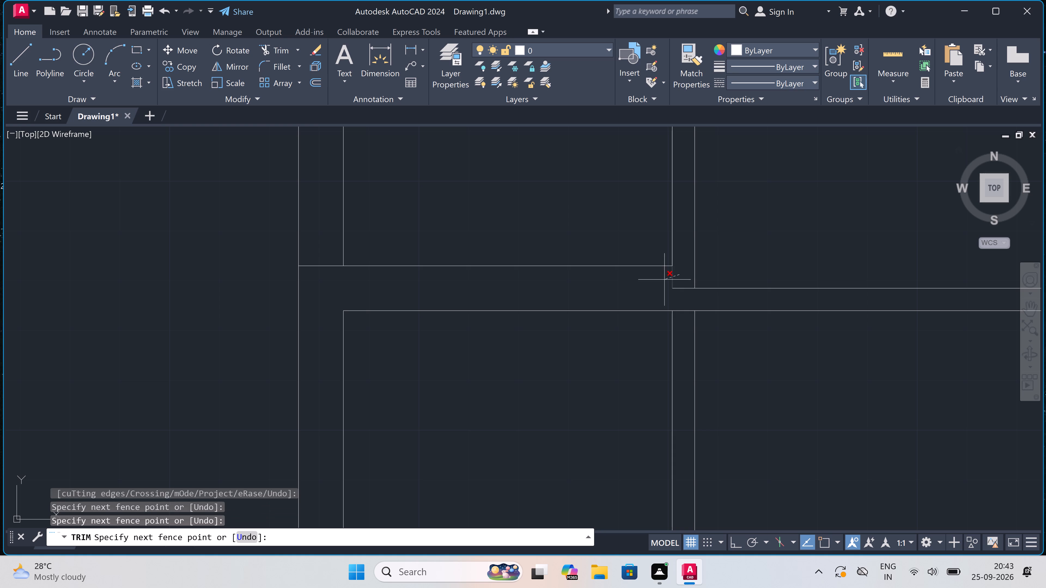
click(678, 284)
click(682, 302)
Trim away both vertical partition lines south of the horizontal wall, opening up the room below.
scroll(682, 298, down, 1)
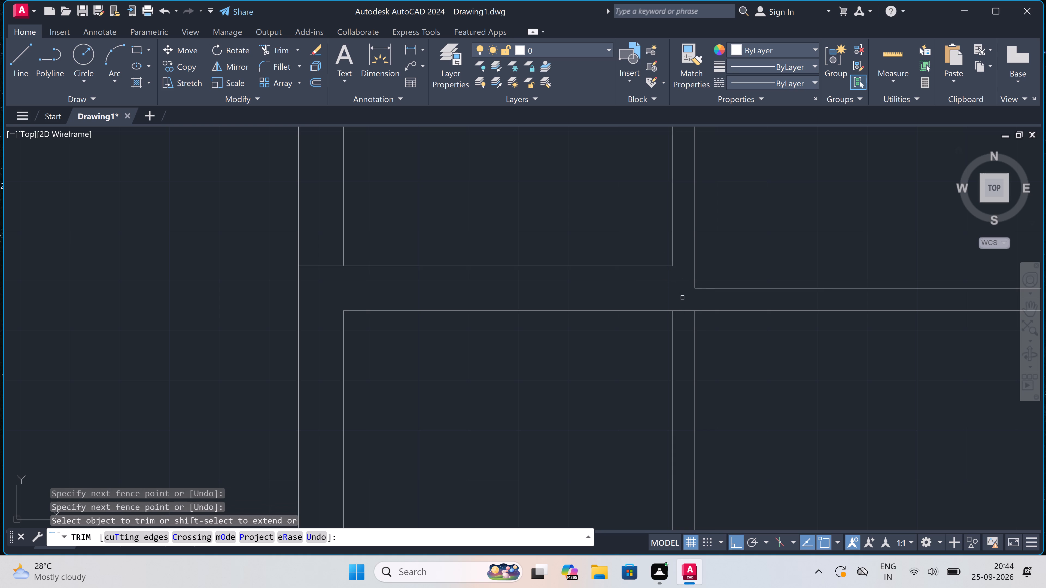
click(706, 335)
click(660, 330)
scroll(660, 329, down, 3)
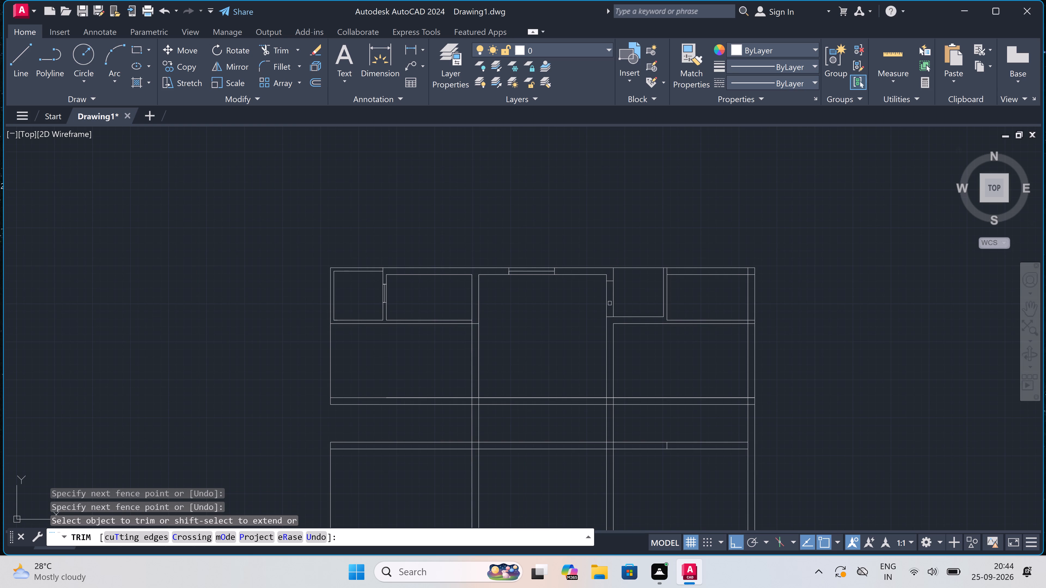
scroll(606, 308, up, 2)
scroll(597, 275, up, 1)
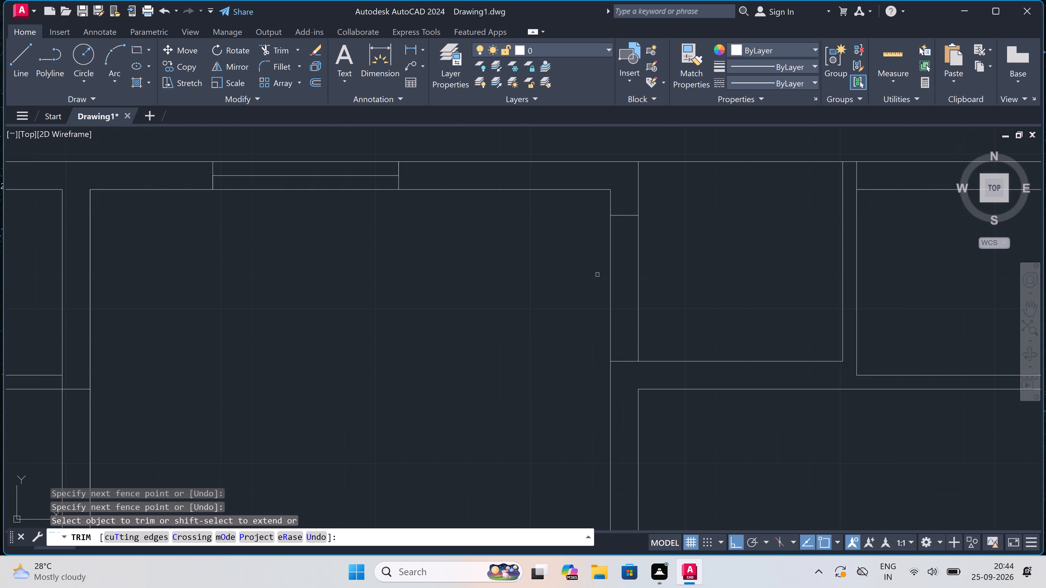
key(Escape)
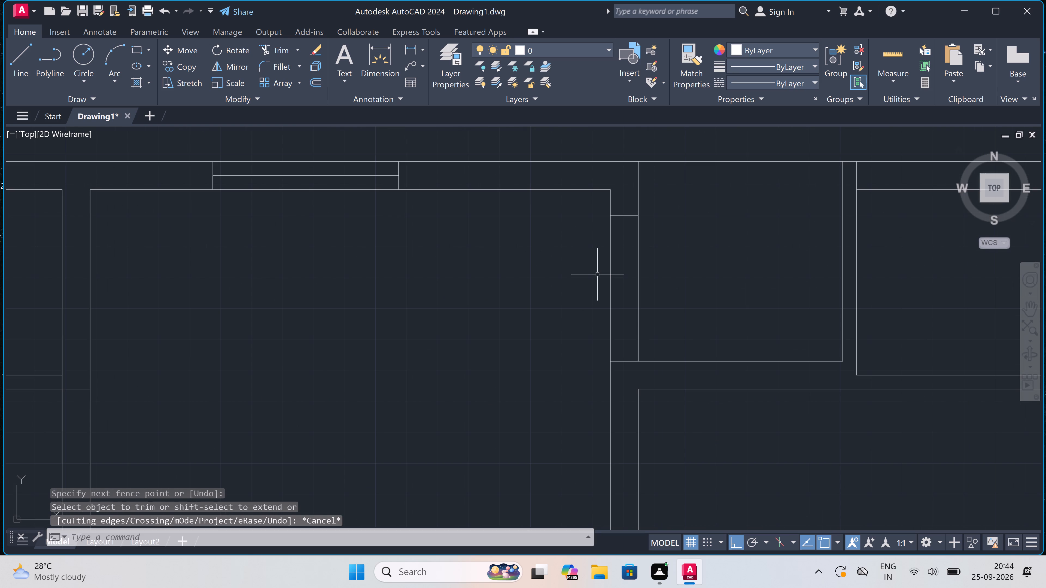
Draw the window's south jamb across the large room's east wall and a centre line from its midpoint to the north jamb.
key(l)
key(space)
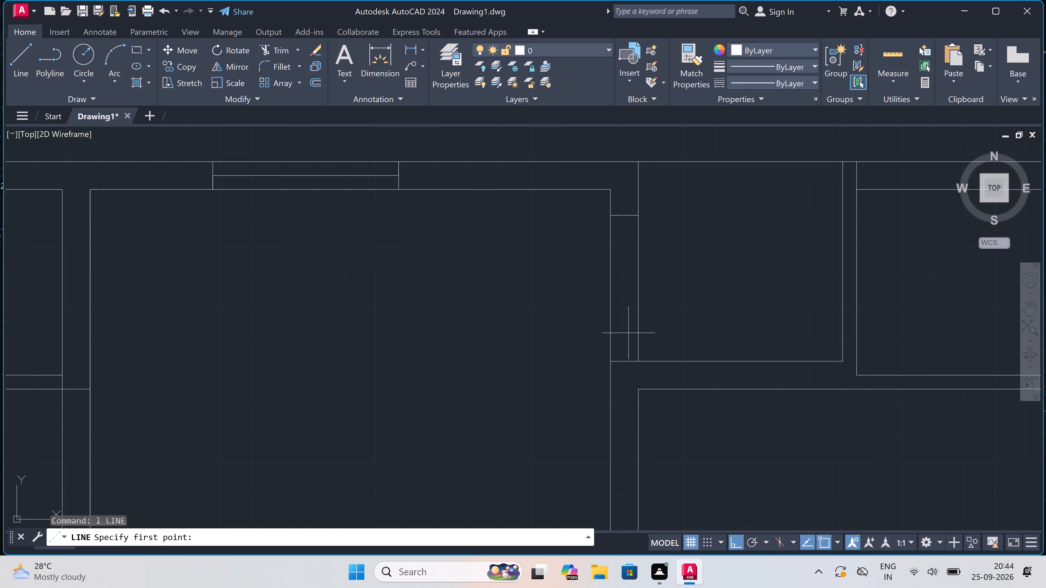
double_click(636, 339)
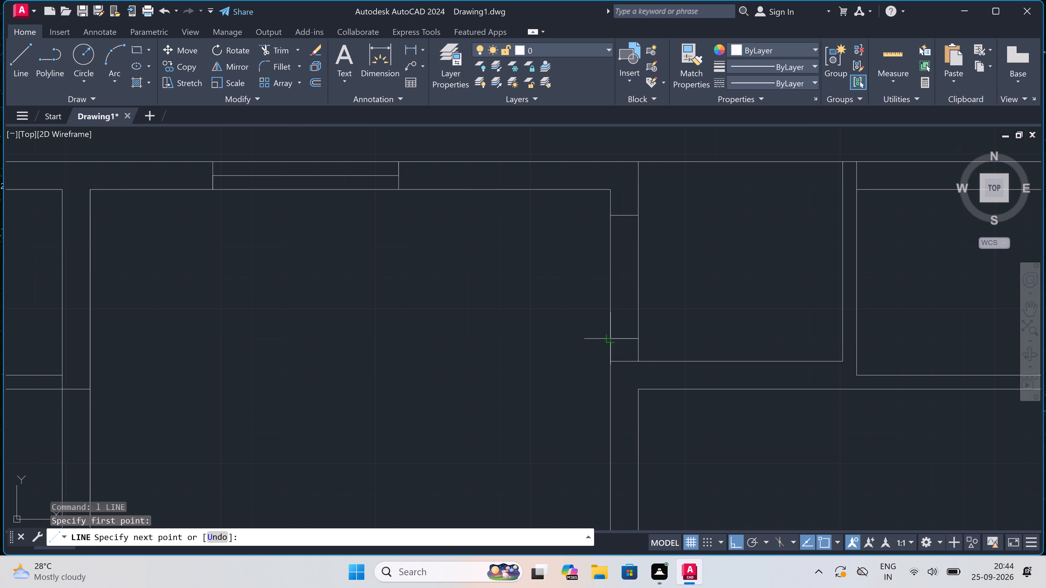
click(609, 335)
click(623, 335)
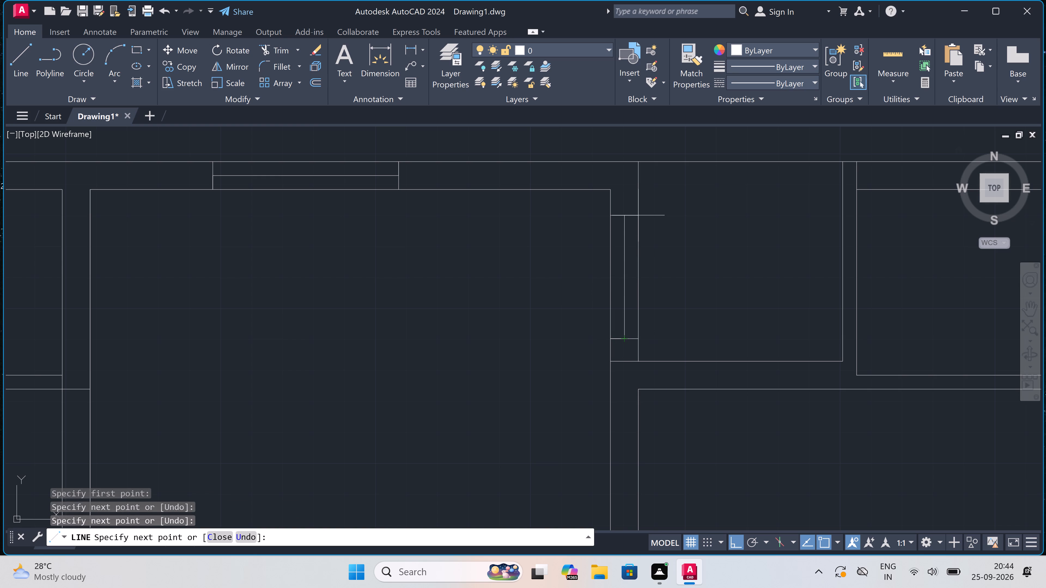
click(627, 216)
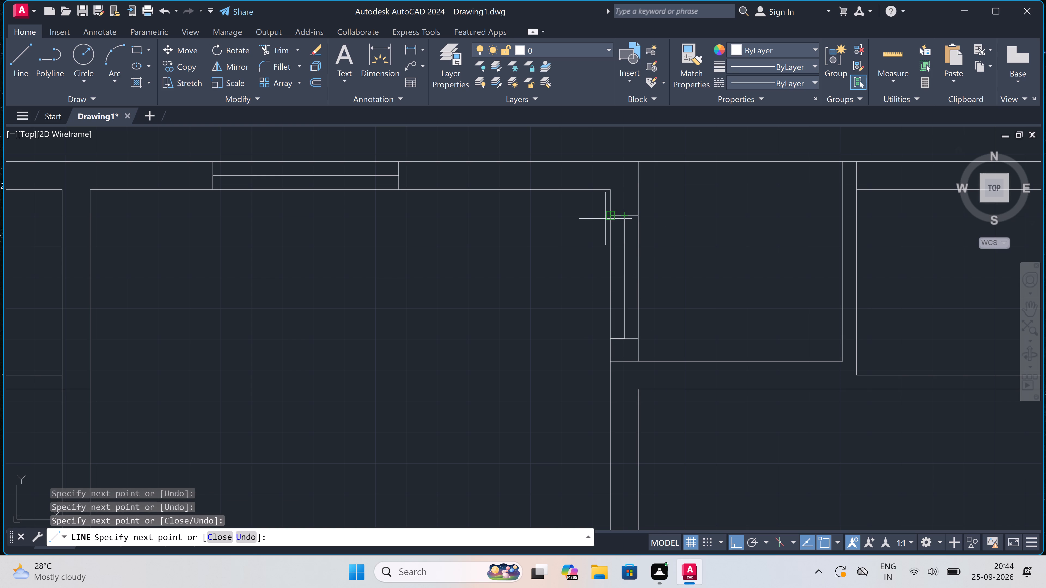
Draw a pane line 2" west of the east-wall window's centre line, running from the north jamb to the south jamb.
text(1")
key(space)
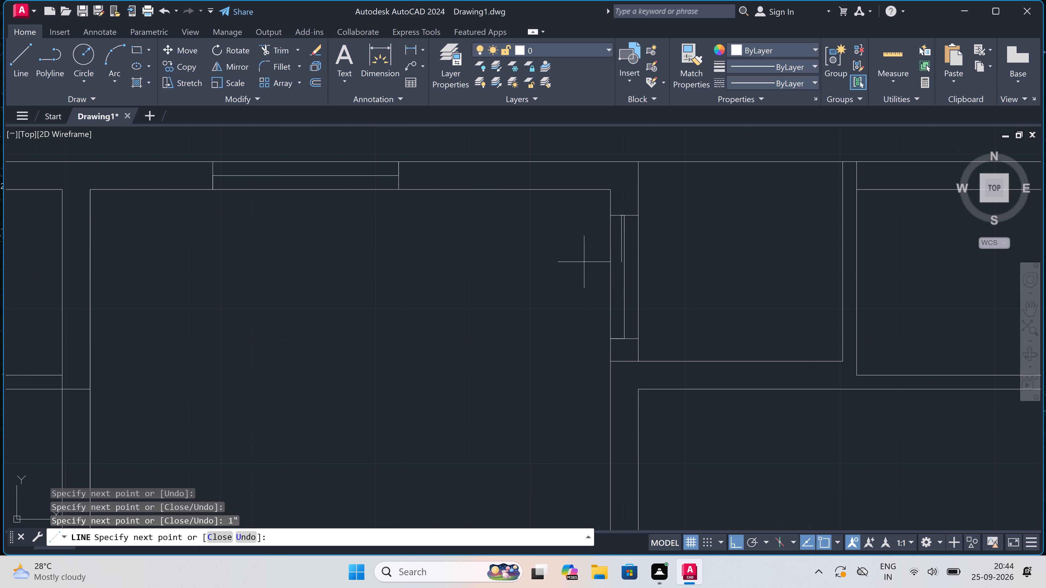
key(2)
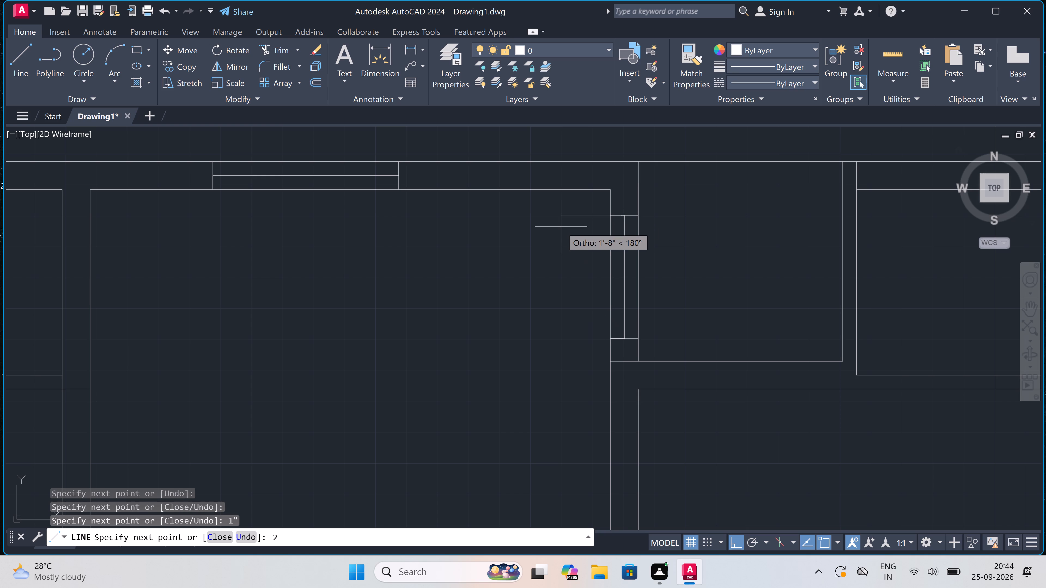
key(BackSpace)
text(1")
key(space)
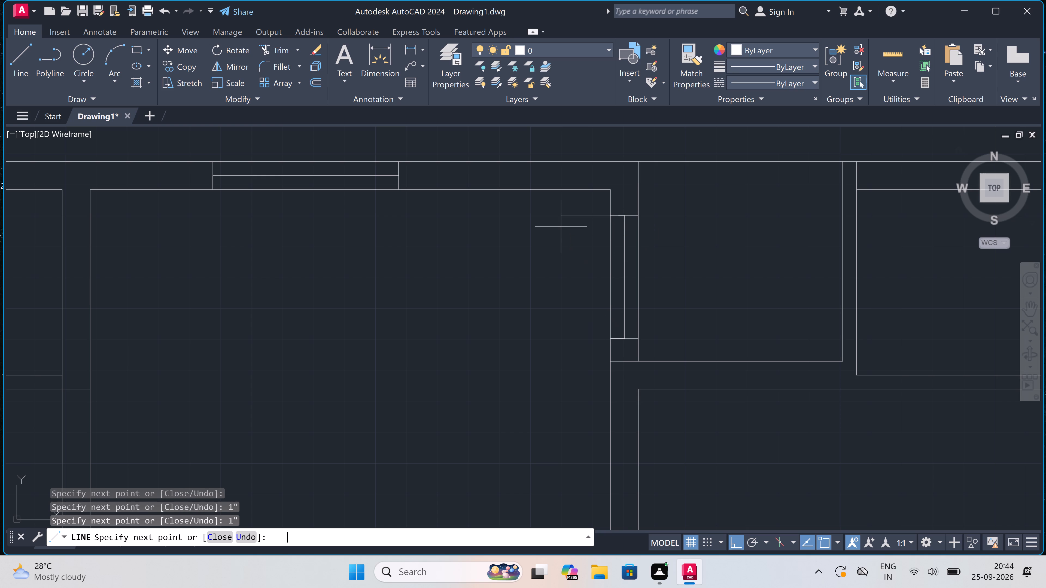
scroll(599, 333, up, 2)
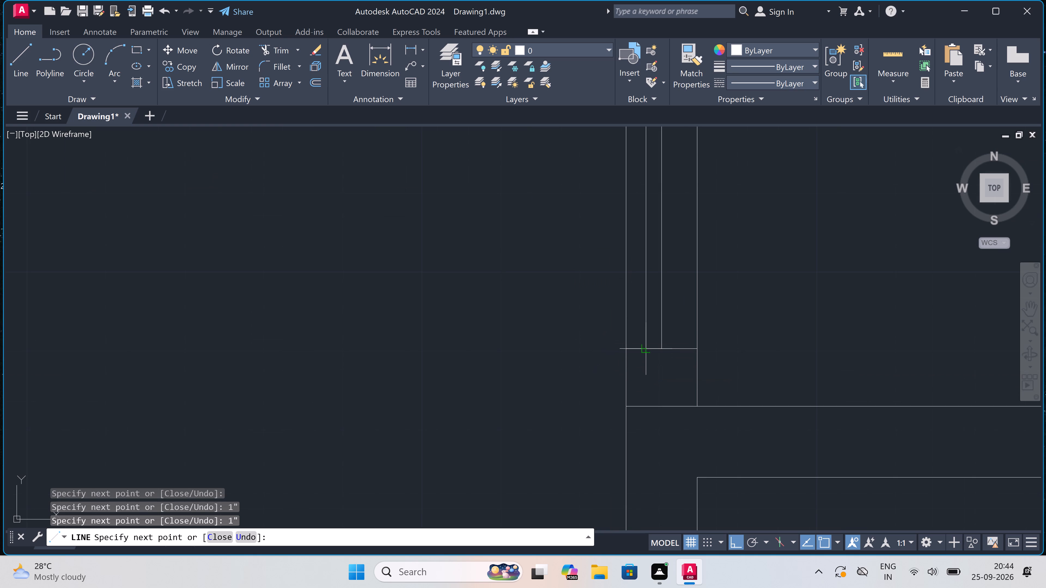
click(646, 349)
Draw a pane line 2" east of the east-wall window's centre line, running from the south jamb to the north jamb.
click(661, 350)
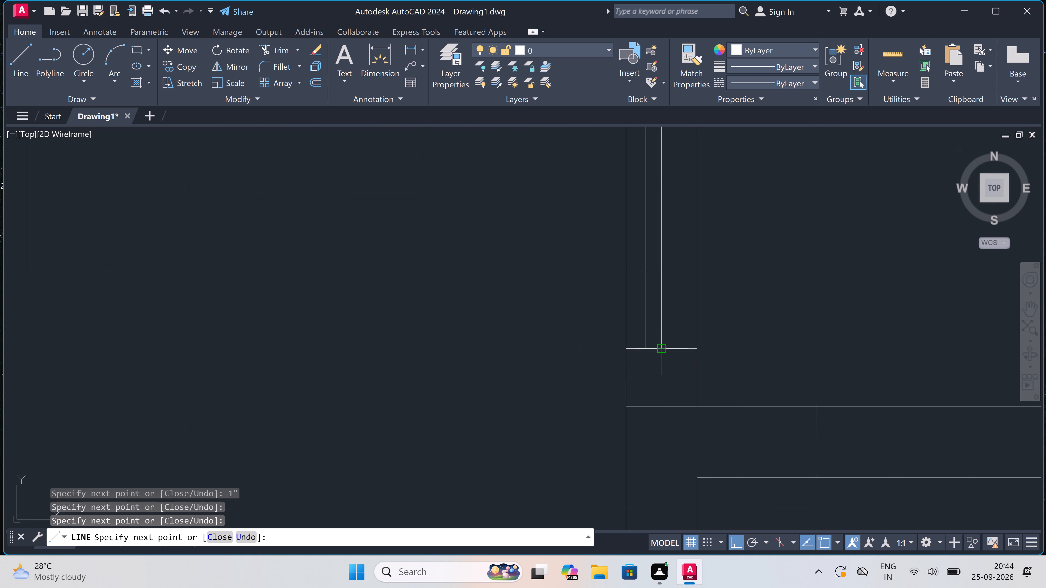
text(2")
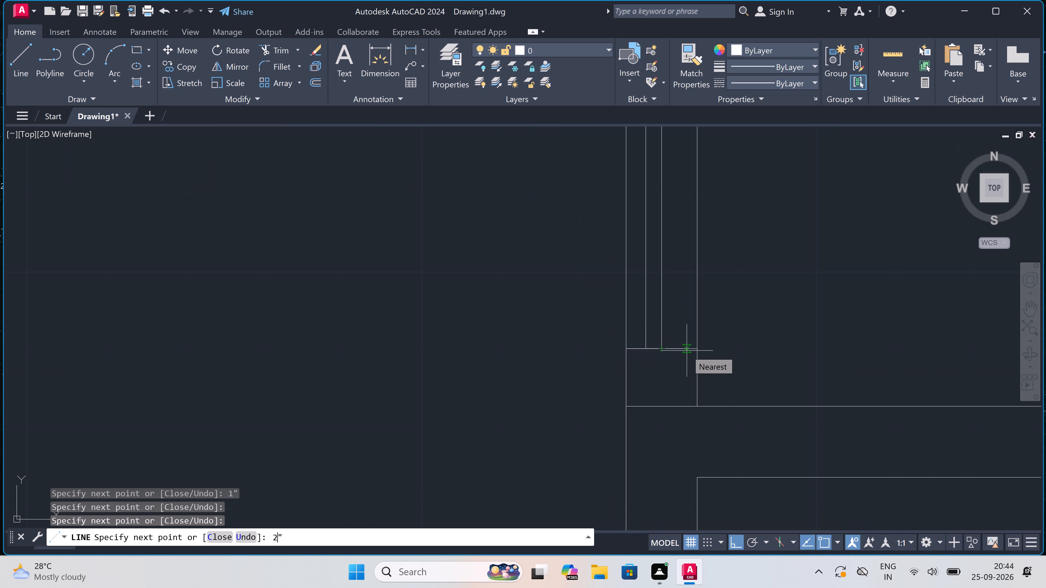
key(space)
scroll(682, 345, down, 2)
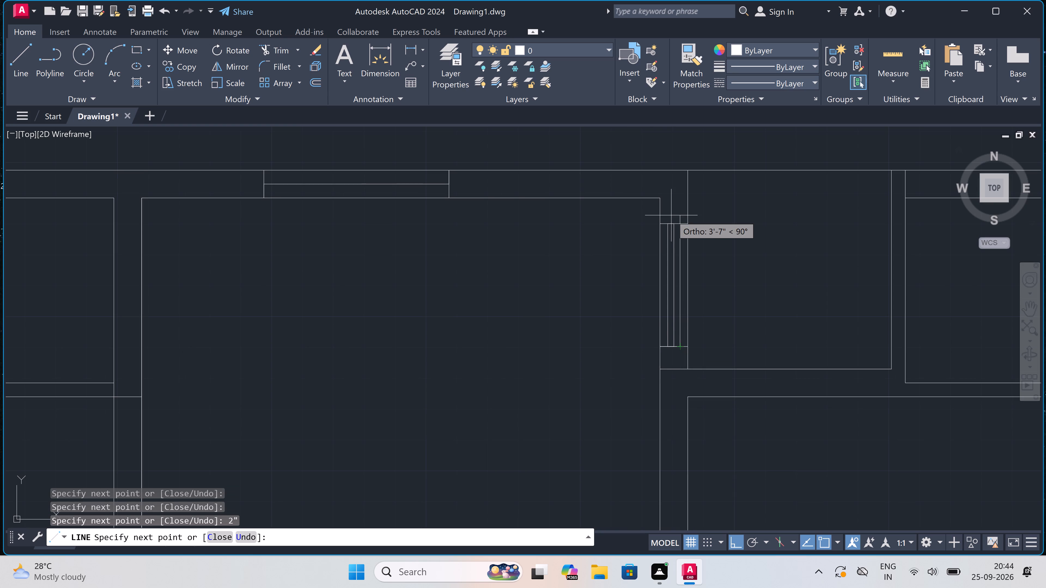
scroll(675, 219, up, 2)
click(683, 231)
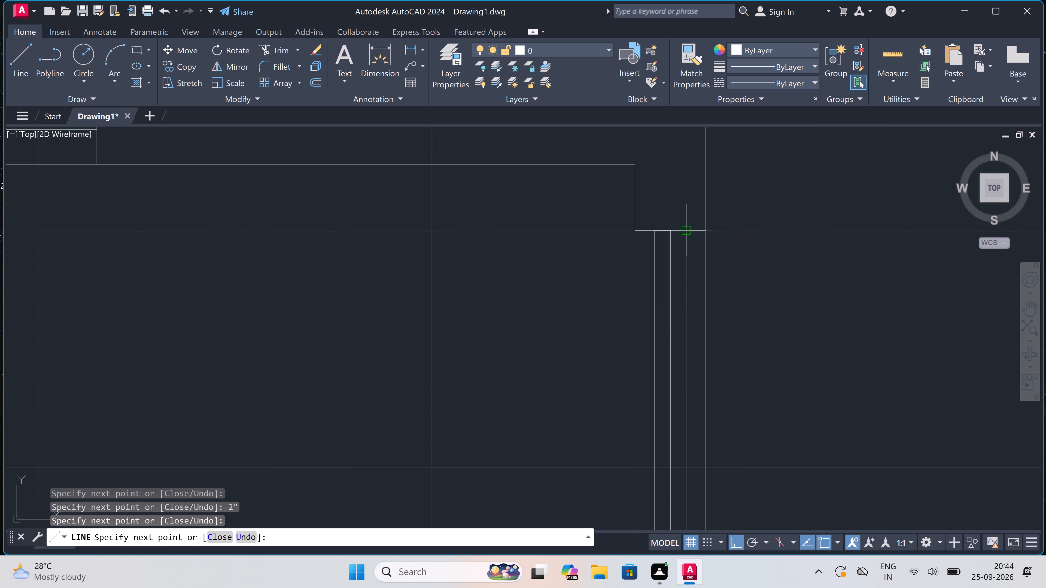
key(Escape)
Draw two window jambs about 4'-3" apart across the horizontal wall south of the small room, with a centre line between them.
scroll(641, 226, down, 6)
scroll(668, 238, up, 3)
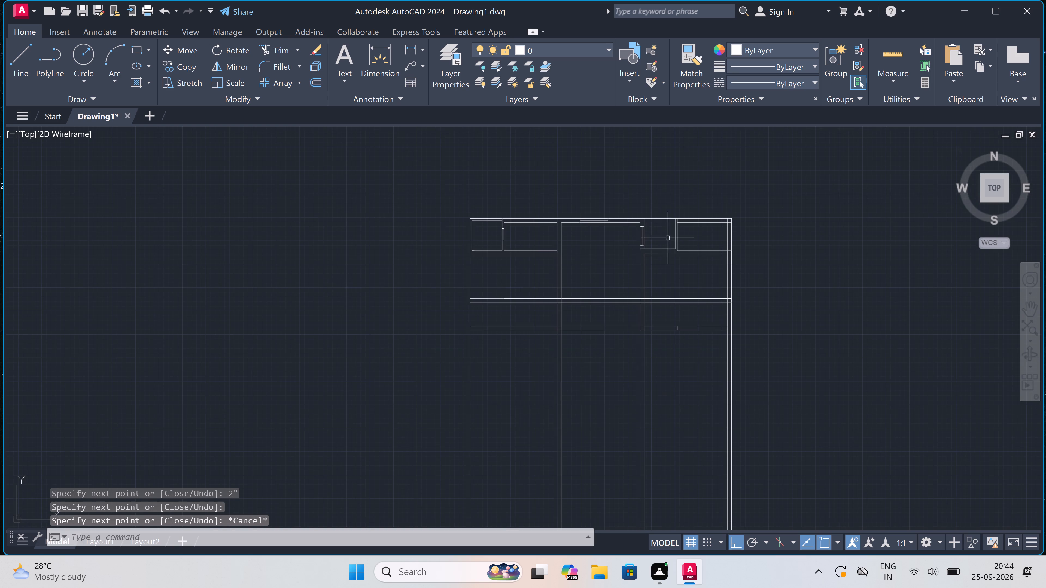
scroll(589, 278, up, 1)
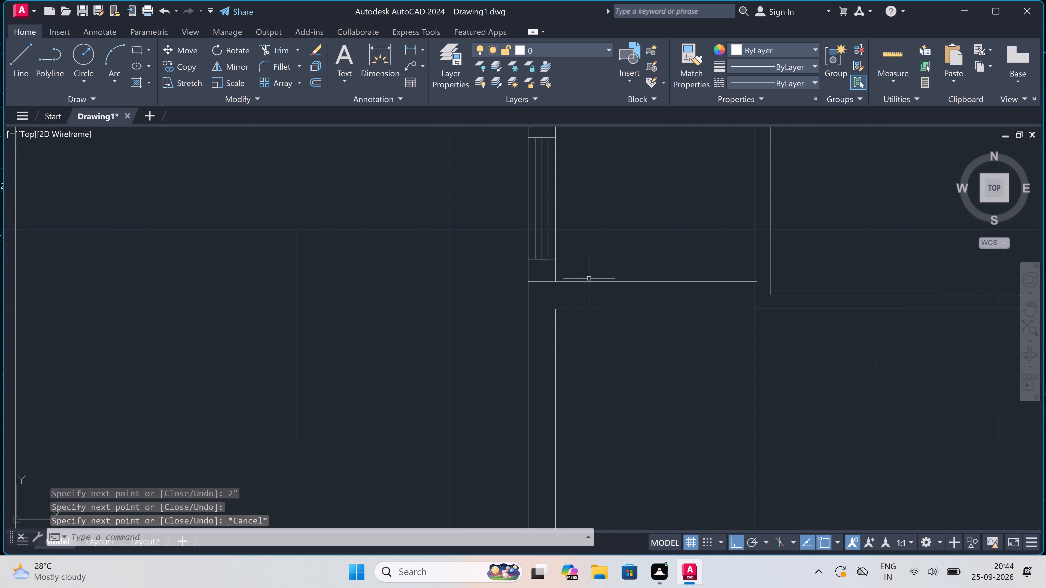
key(space)
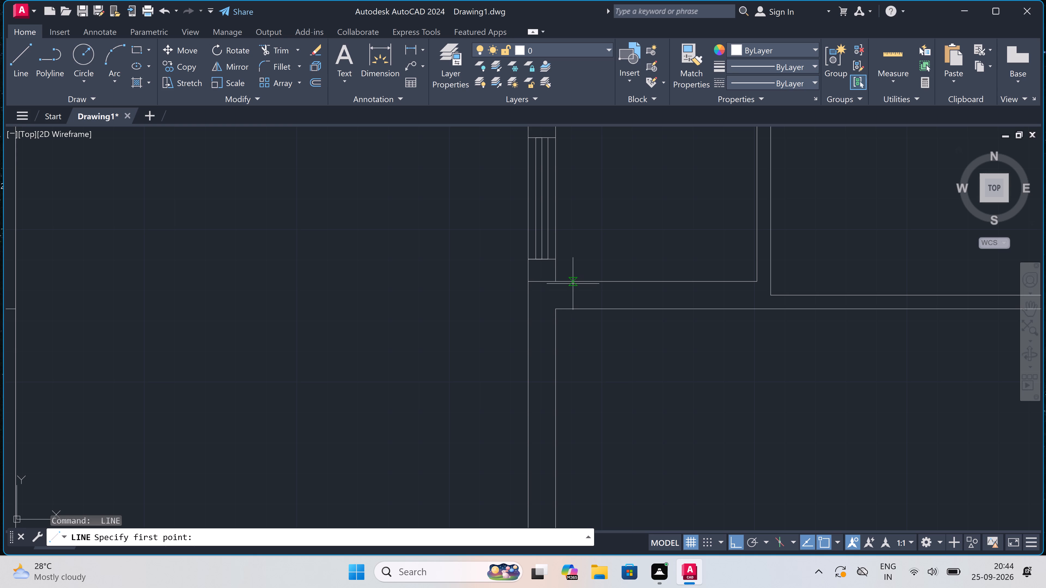
click(573, 281)
click(572, 304)
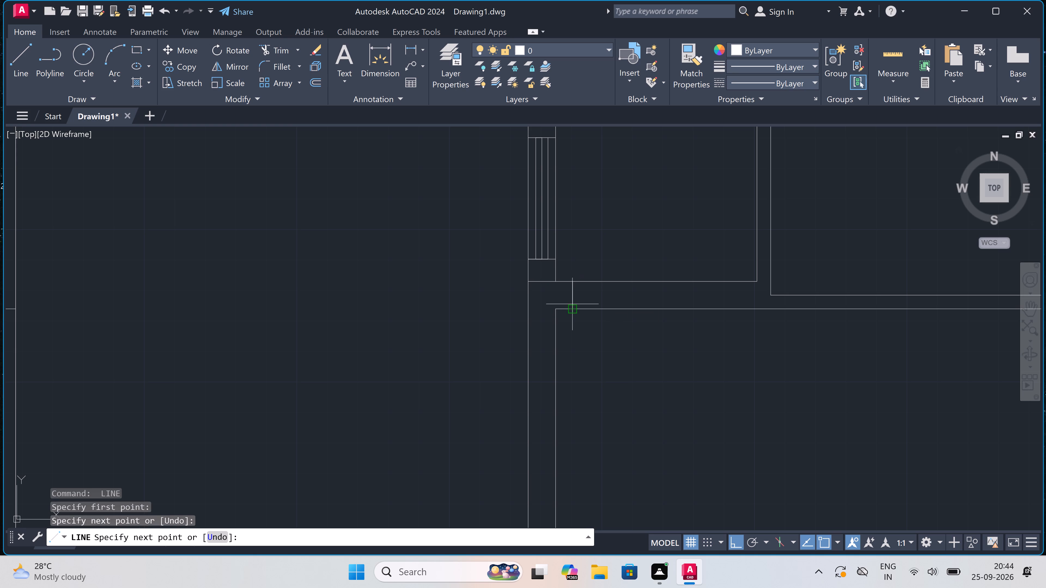
drag(574, 295, 580, 293)
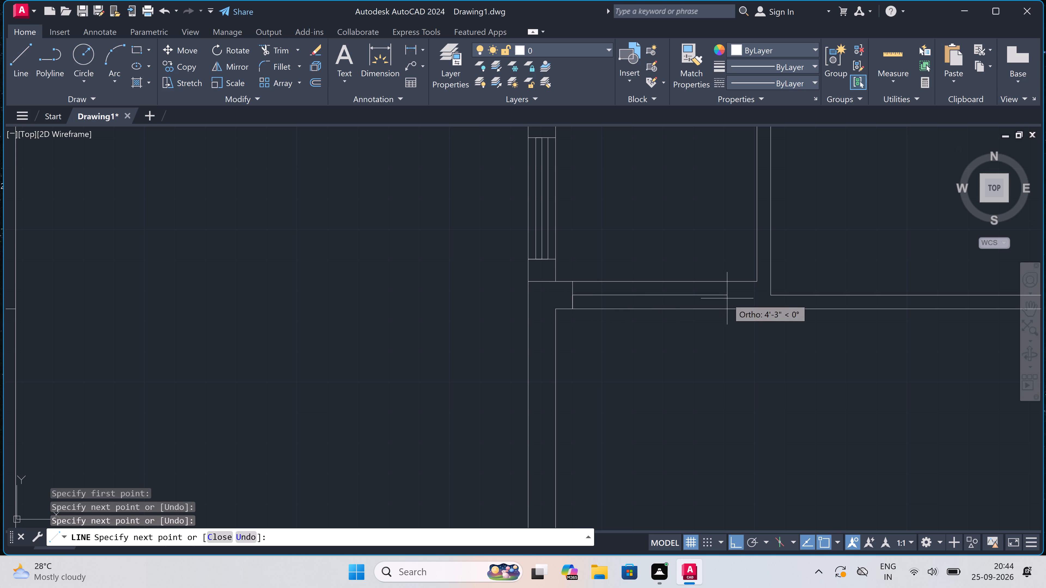
double_click(727, 298)
click(730, 280)
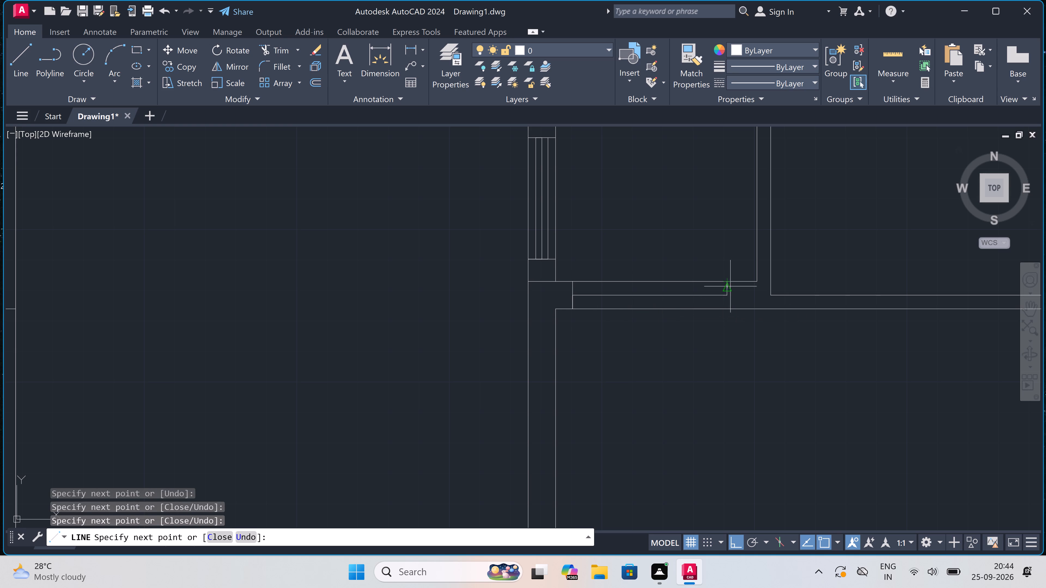
click(728, 310)
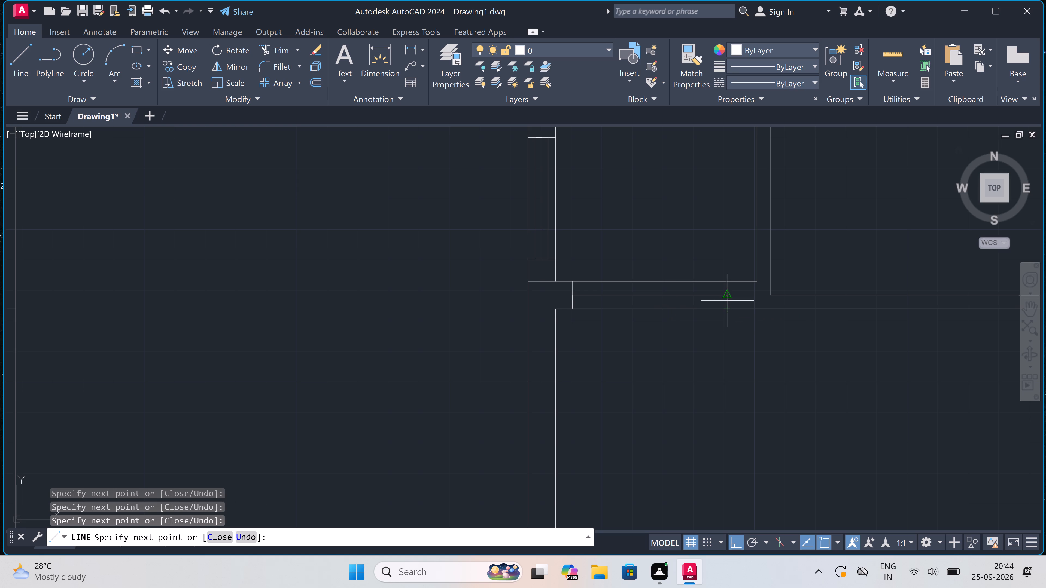
Draw a pane line 2" north of the horizontal-wall window's centre line, running from the east jamb to the west jamb.
click(728, 295)
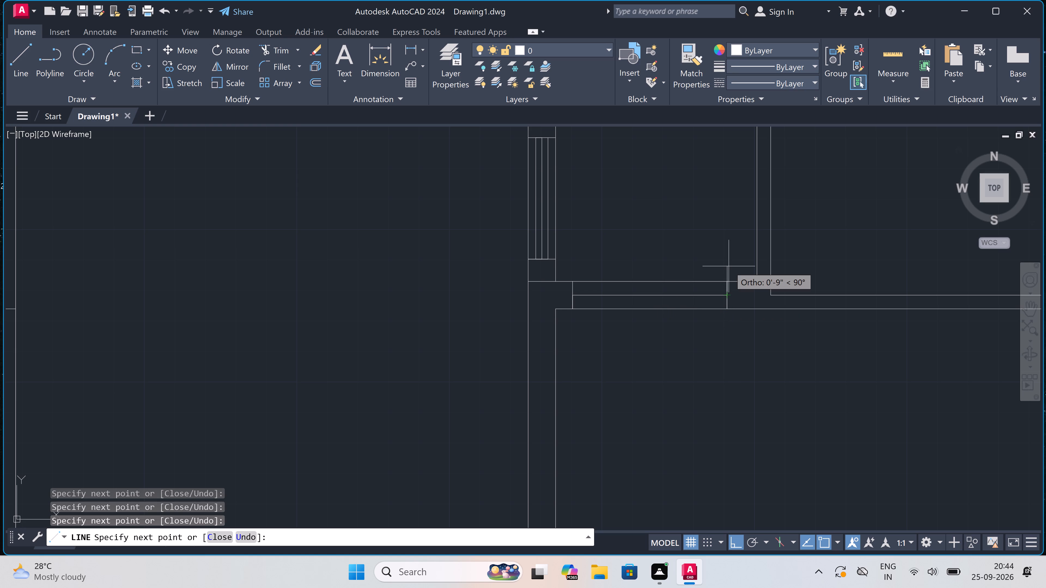
text(2")
key(space)
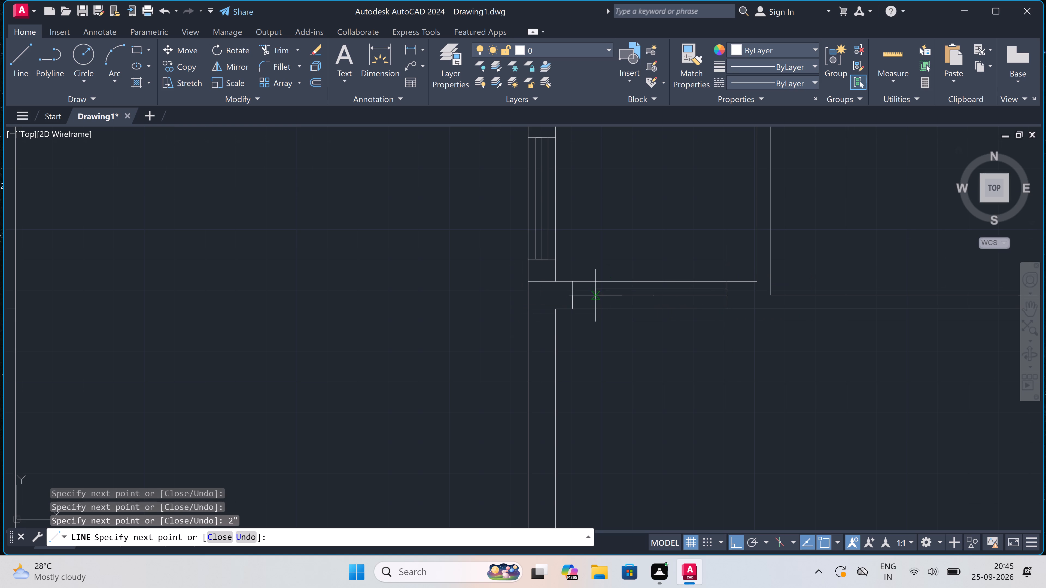
scroll(595, 295, up, 2)
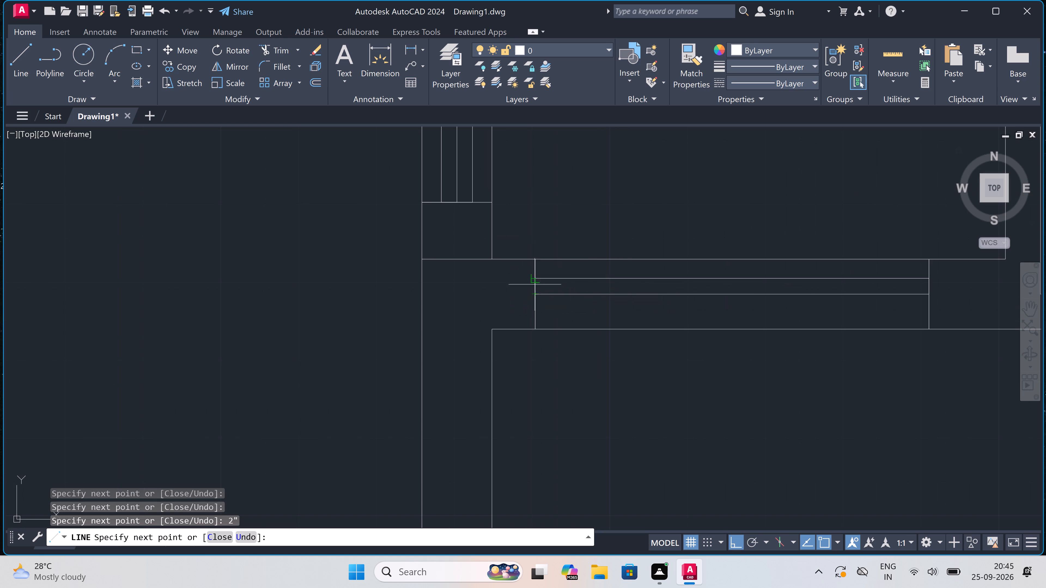
double_click(536, 278)
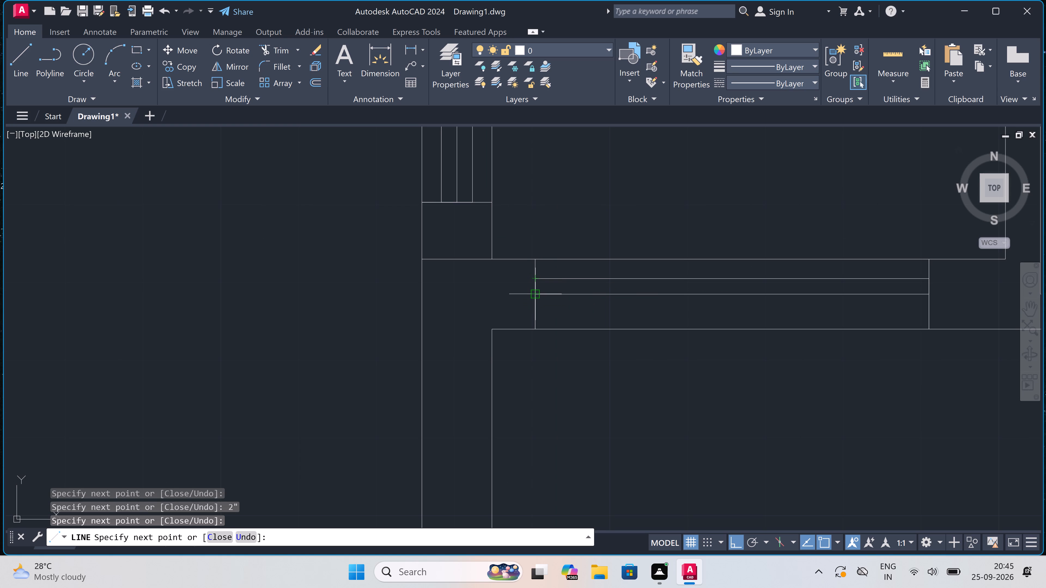
Draw a straight pane line 2" south of the horizontal-wall window's centre line, running from the west jamb to the east jamb.
click(539, 294)
text(2")
key(space)
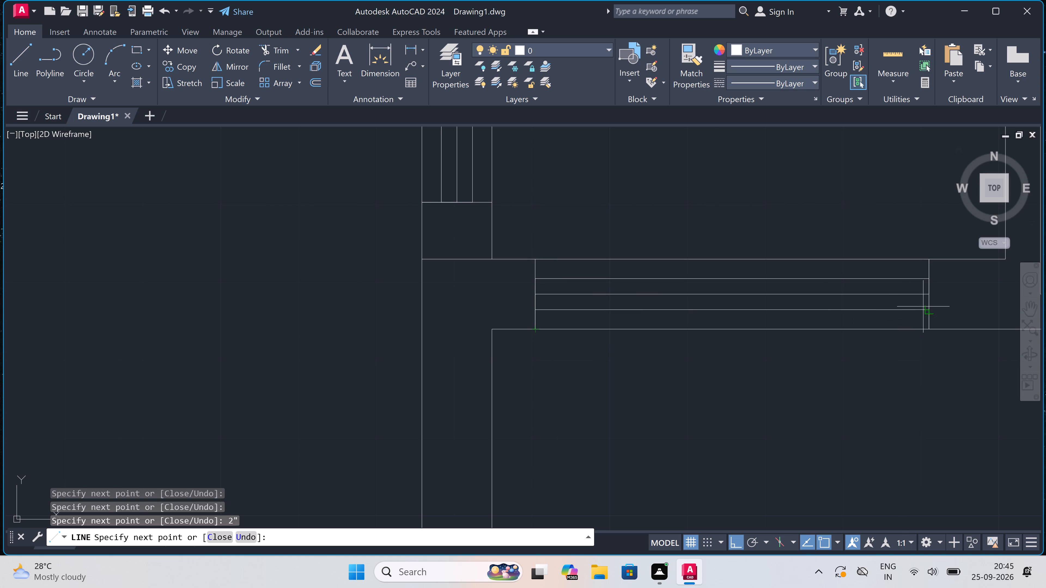
click(932, 312)
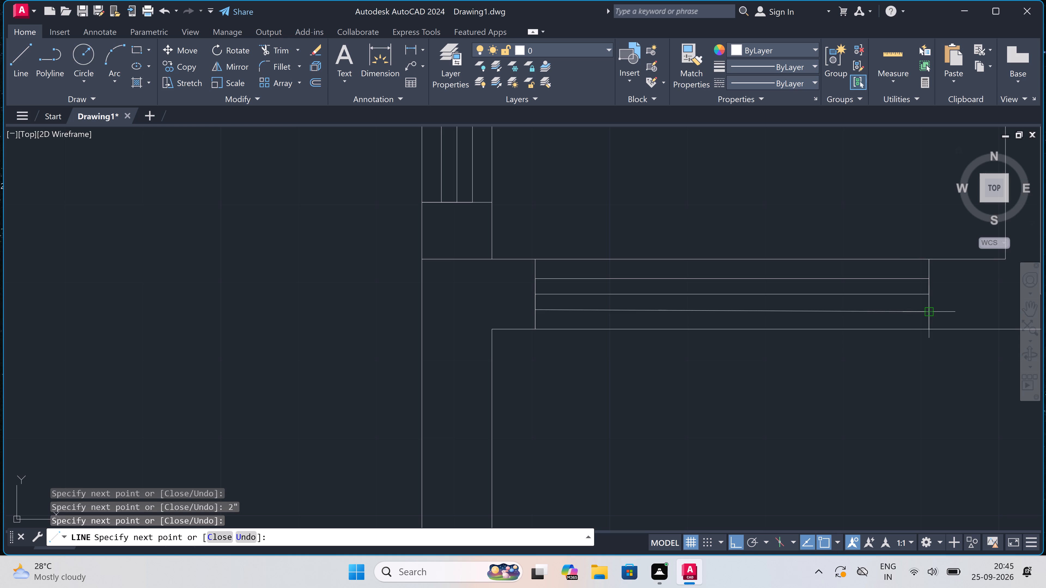
key(ctrl+z)
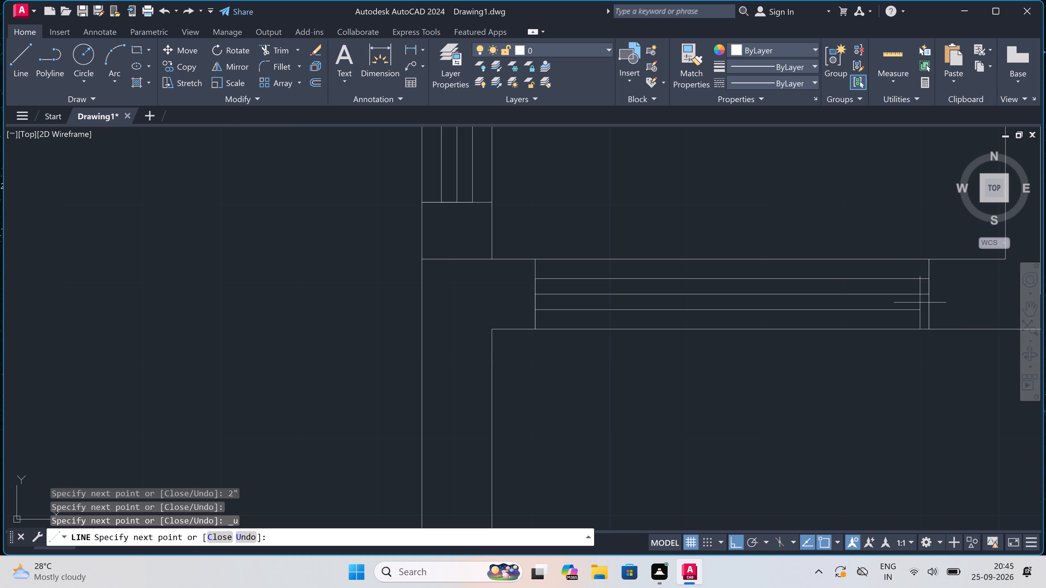
scroll(921, 300, up, 2)
scroll(939, 325, up, 2)
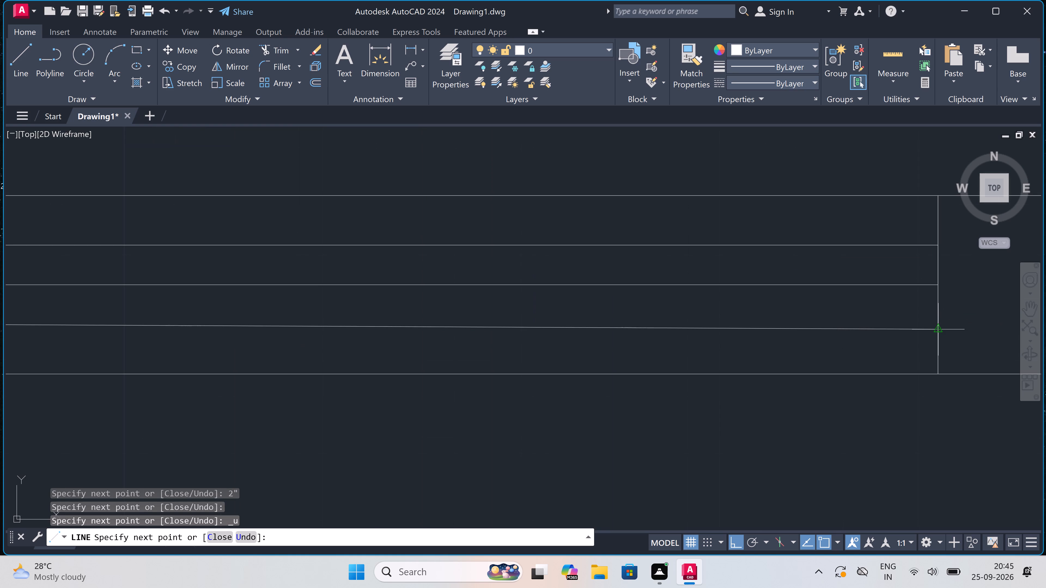
scroll(939, 325, up, 1)
click(925, 321)
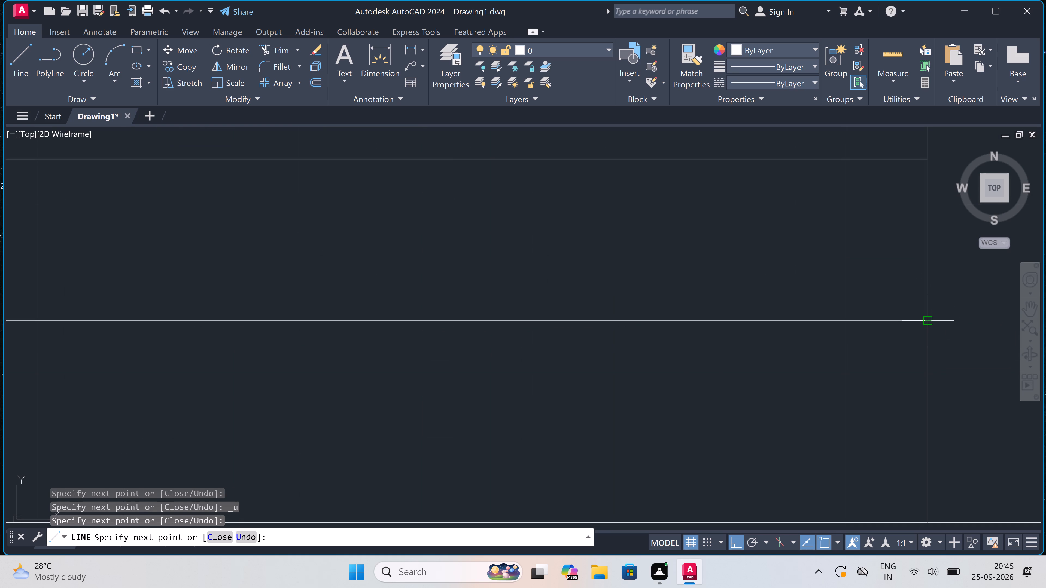
key(Escape)
Draw a window in the partition between the small room and the northeast room, with two jambs 2' apart joined by a centre line.
scroll(731, 321, down, 7)
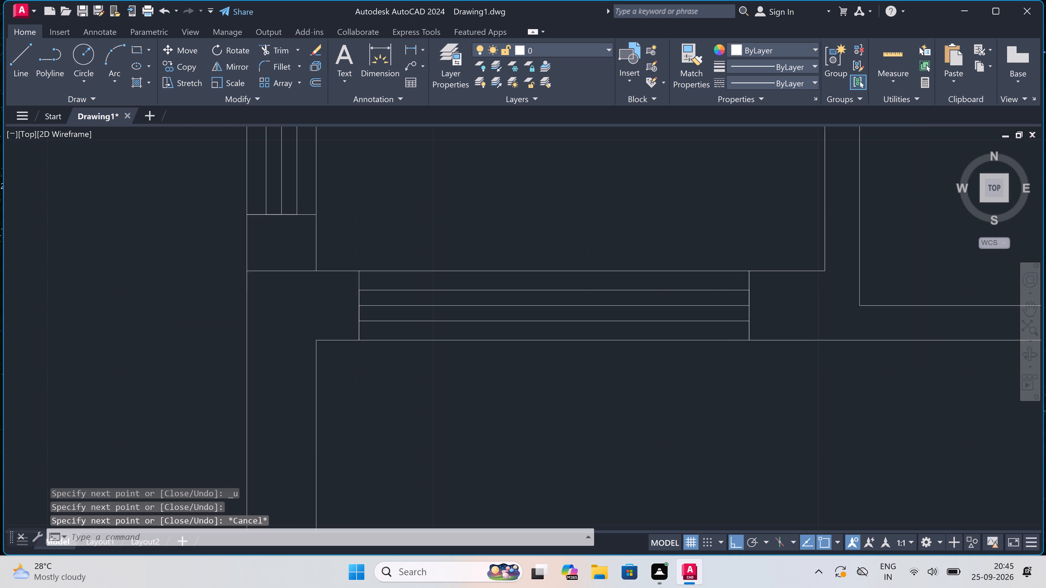
scroll(730, 320, down, 3)
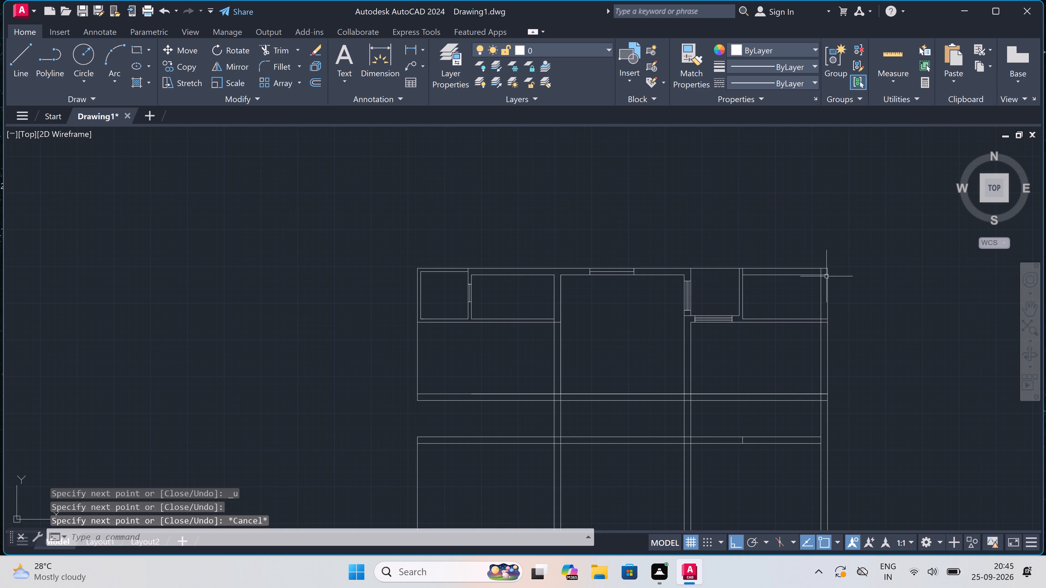
scroll(837, 280, up, 1)
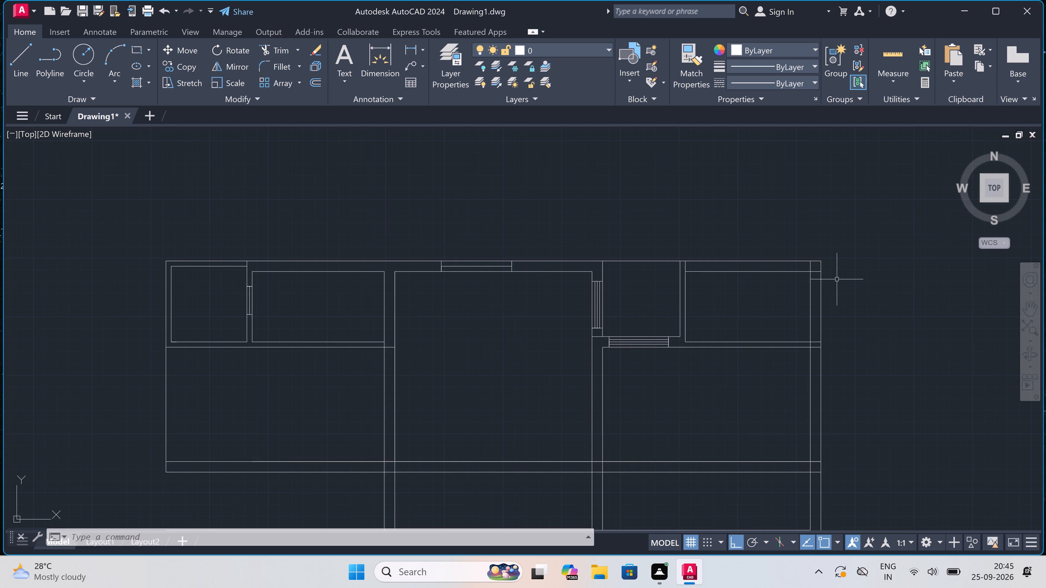
scroll(677, 280, up, 2)
key(space)
click(683, 291)
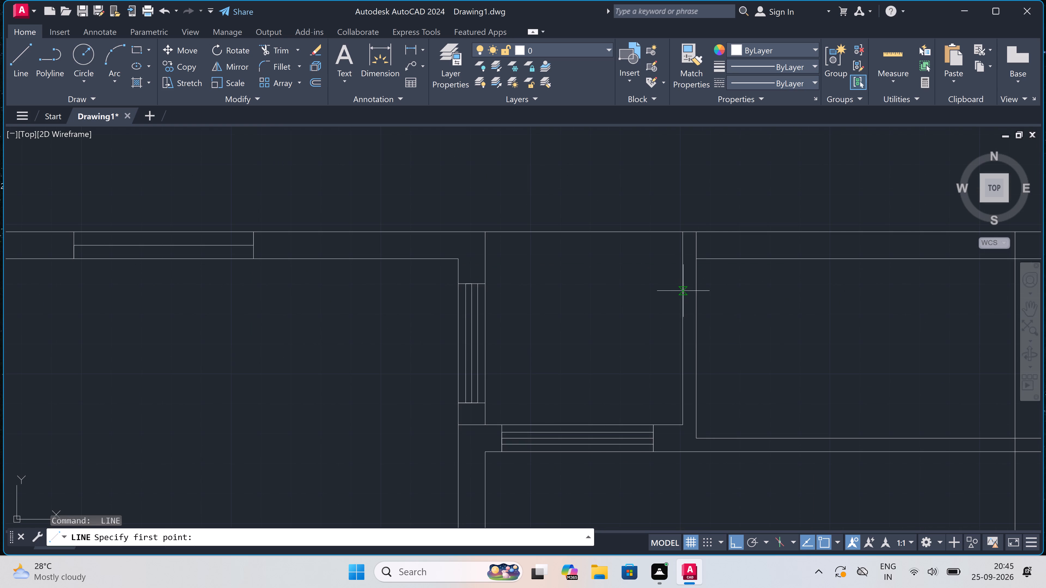
click(696, 294)
click(690, 291)
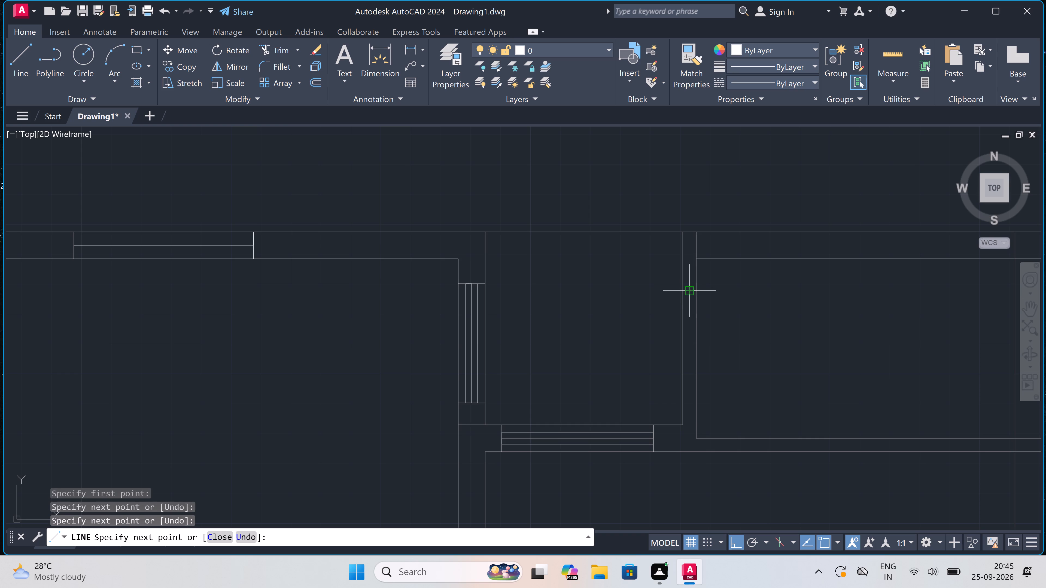
text(2')
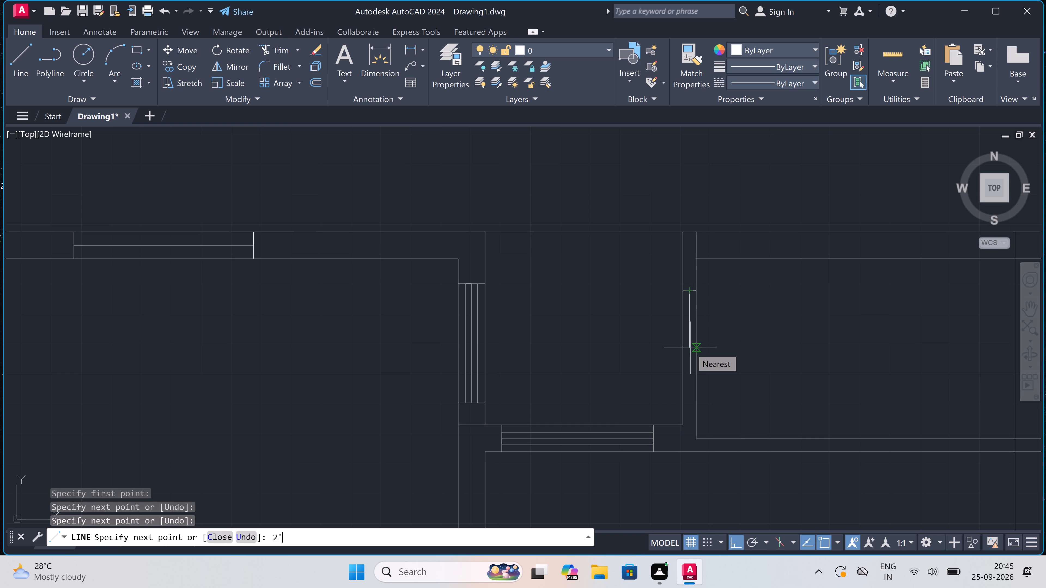
key(space)
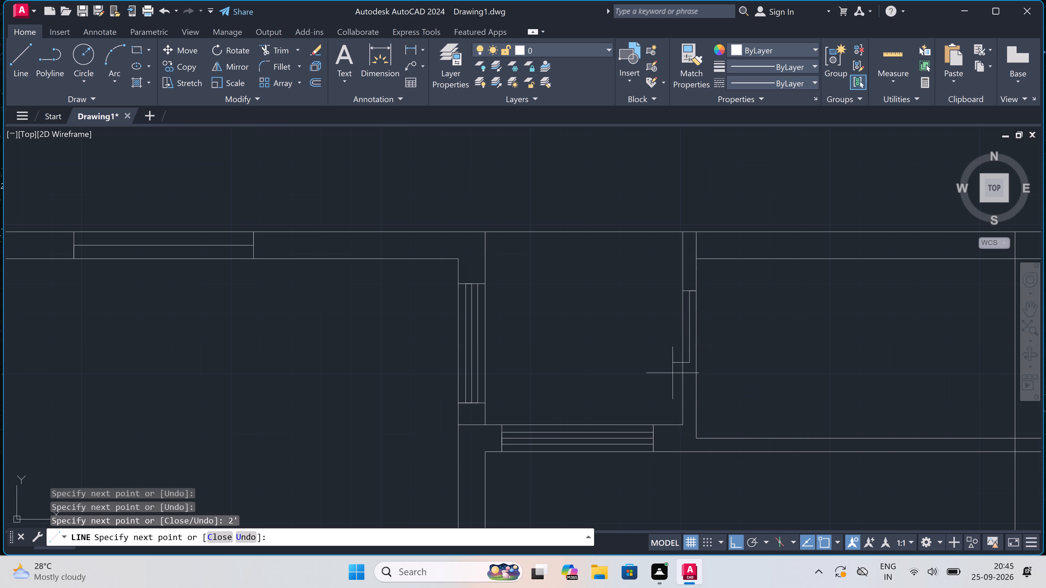
click(682, 360)
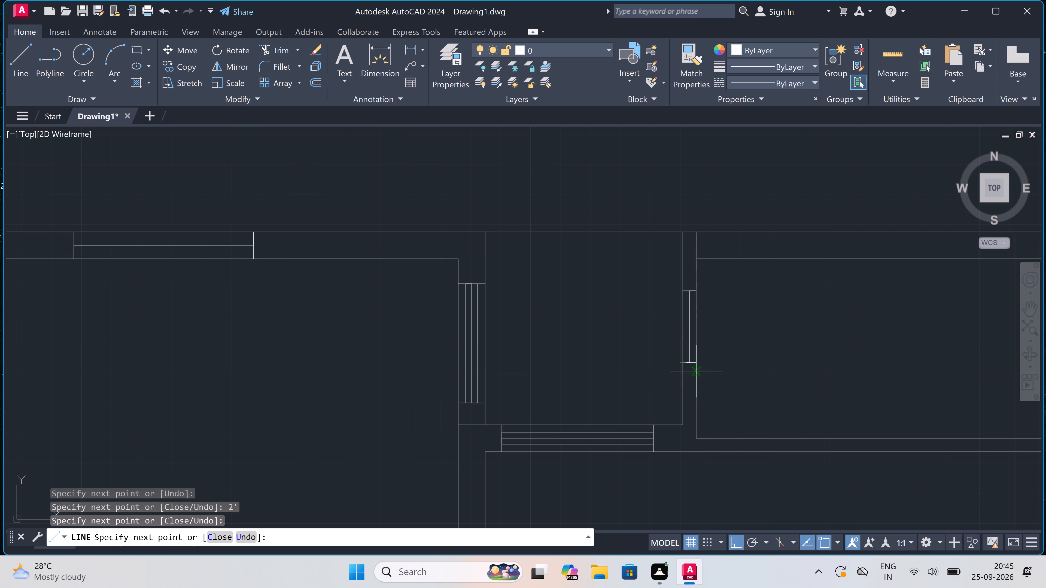
click(698, 363)
key(Escape)
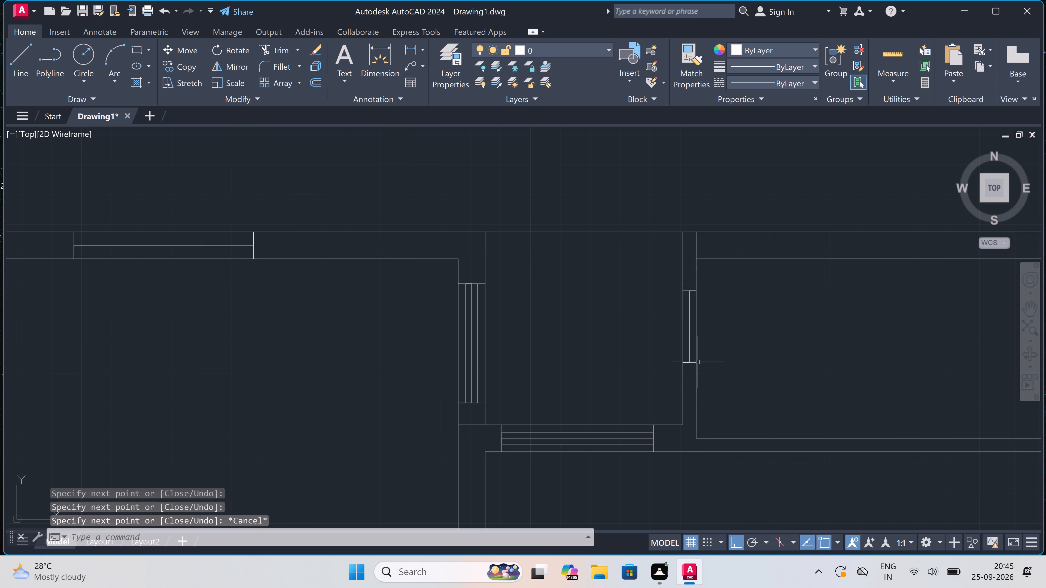
Trim the overlapping end of the partition's east line inside the north wall, between the small room and the northeast room.
scroll(670, 368, down, 4)
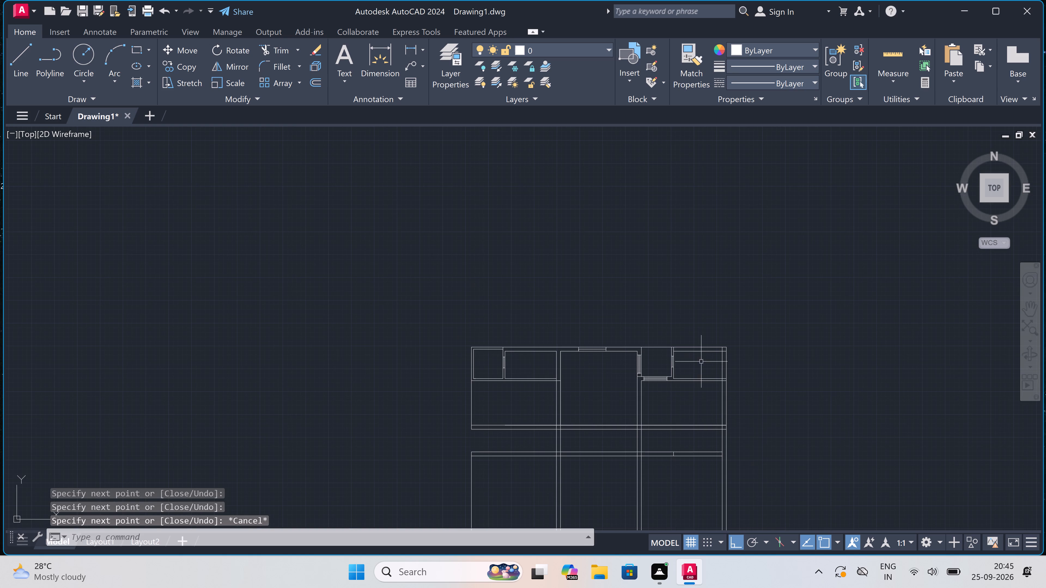
scroll(701, 362, up, 2)
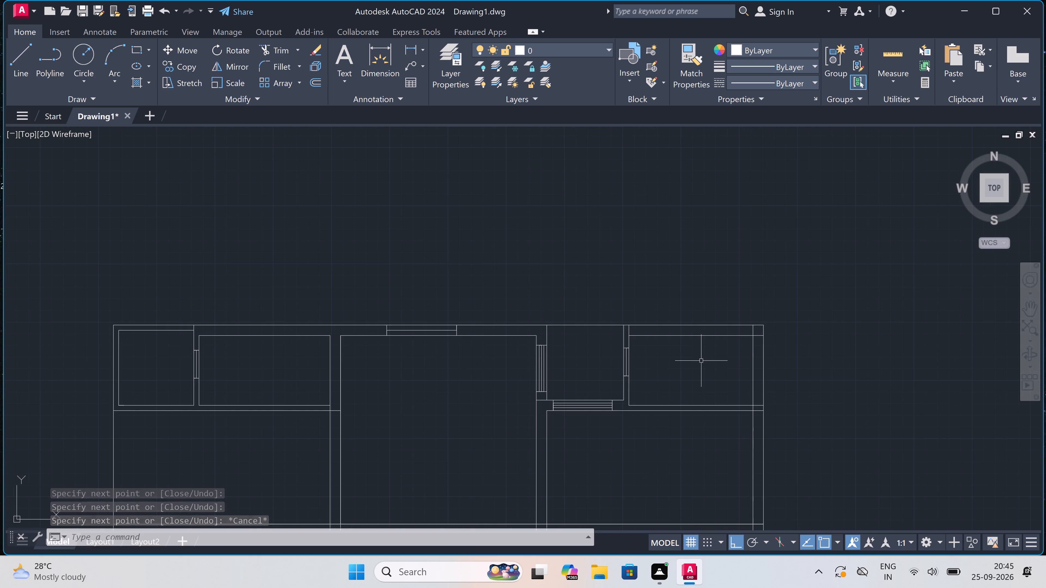
key(Escape)
text(tr)
key(space)
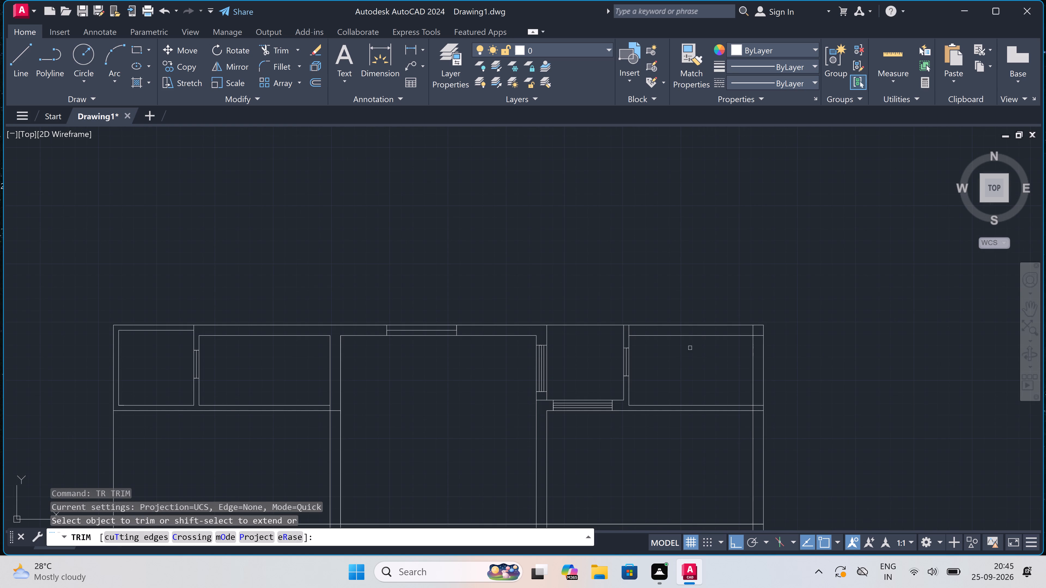
scroll(631, 328, up, 2)
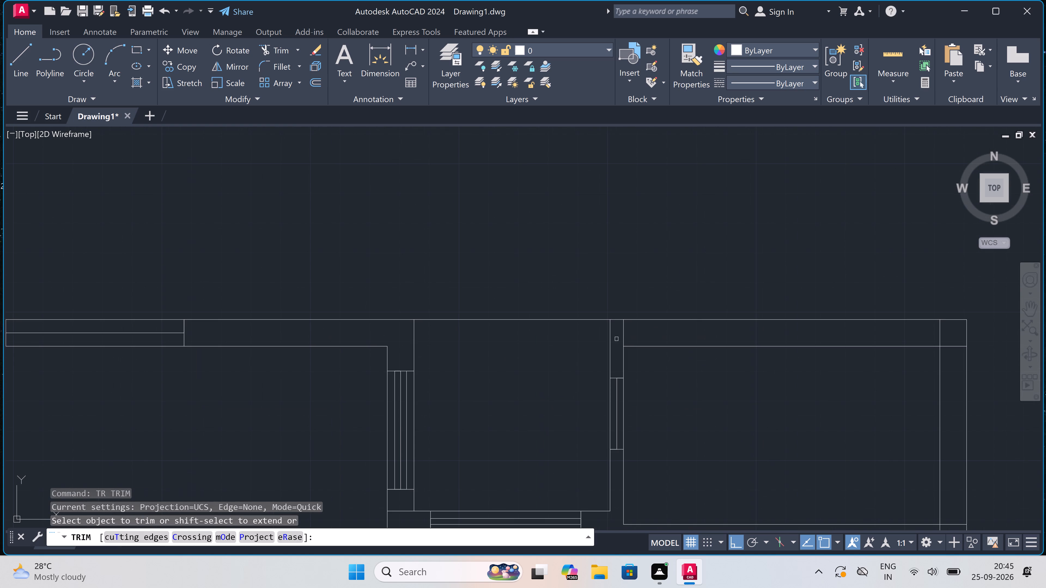
drag(619, 334, 621, 333)
click(636, 330)
scroll(636, 330, down, 2)
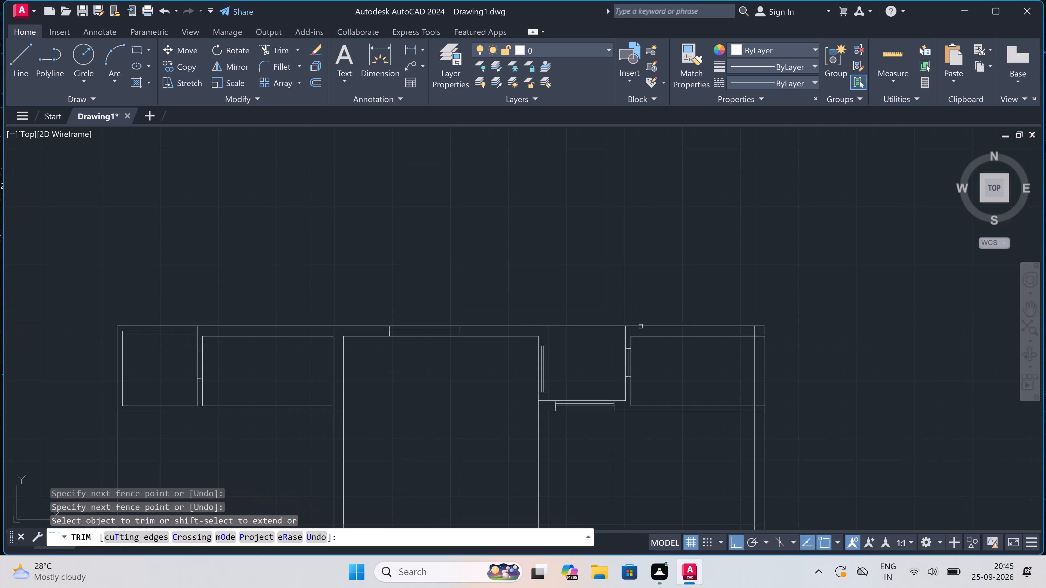
Trim the inner north and east wall lines where they overrun each other at the building's northeast corner.
scroll(754, 346, up, 1)
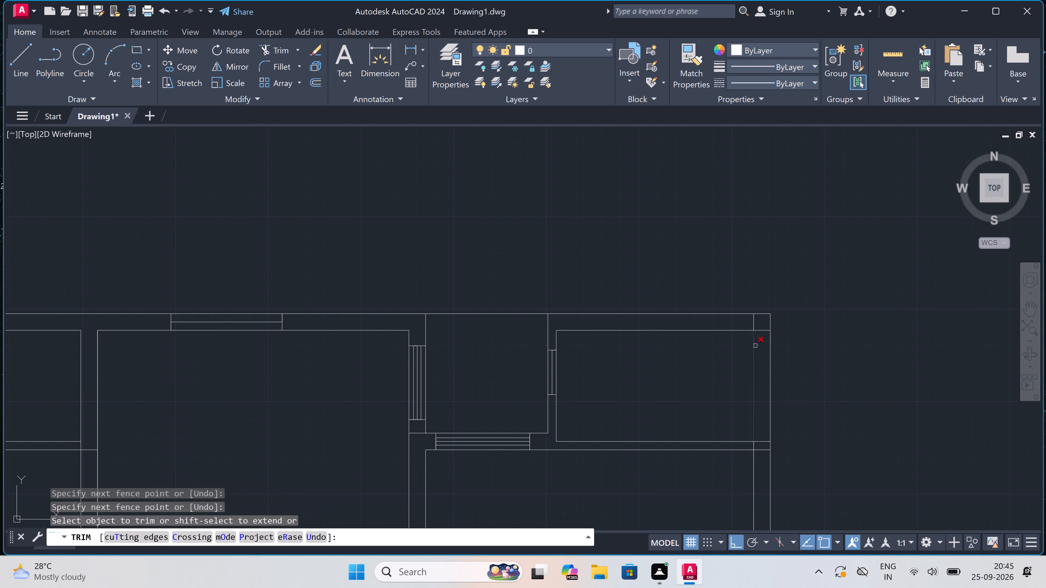
scroll(757, 320, up, 2)
click(746, 321)
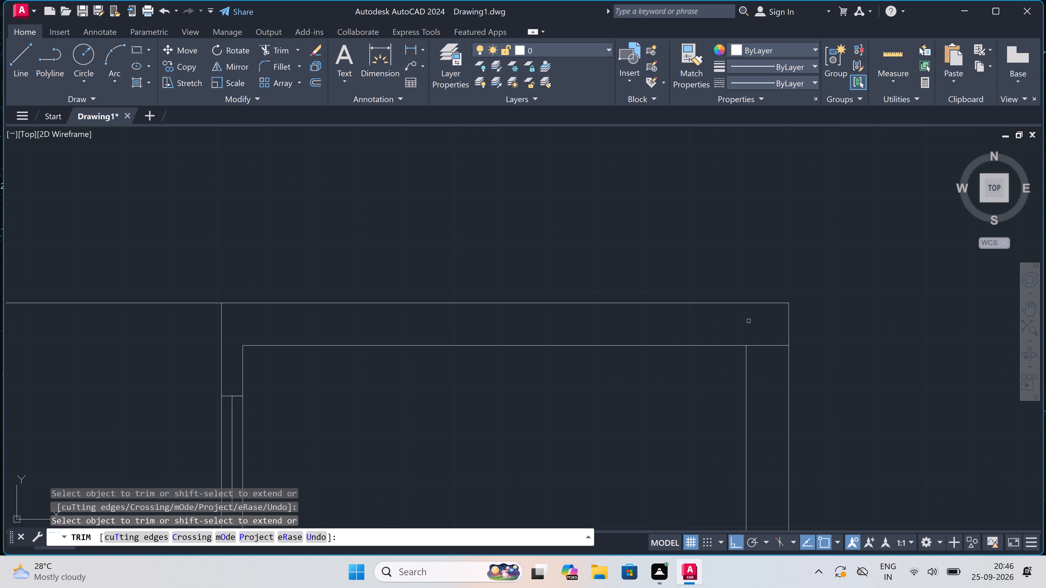
click(772, 340)
click(774, 354)
Trim both lines of the northeast room's south partition where they run into the thickness of the east wall.
scroll(774, 354, down, 3)
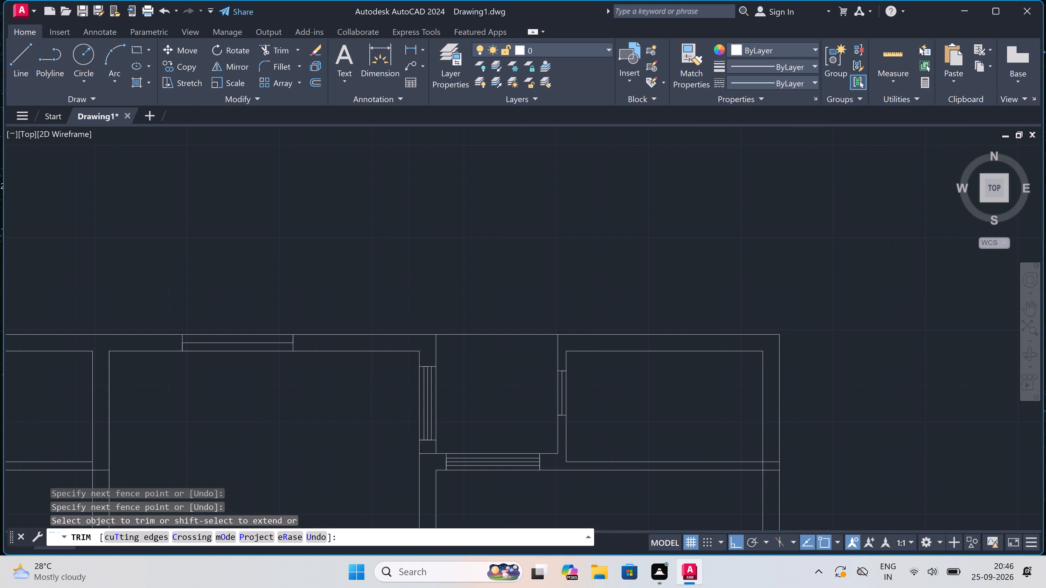
scroll(767, 429, up, 2)
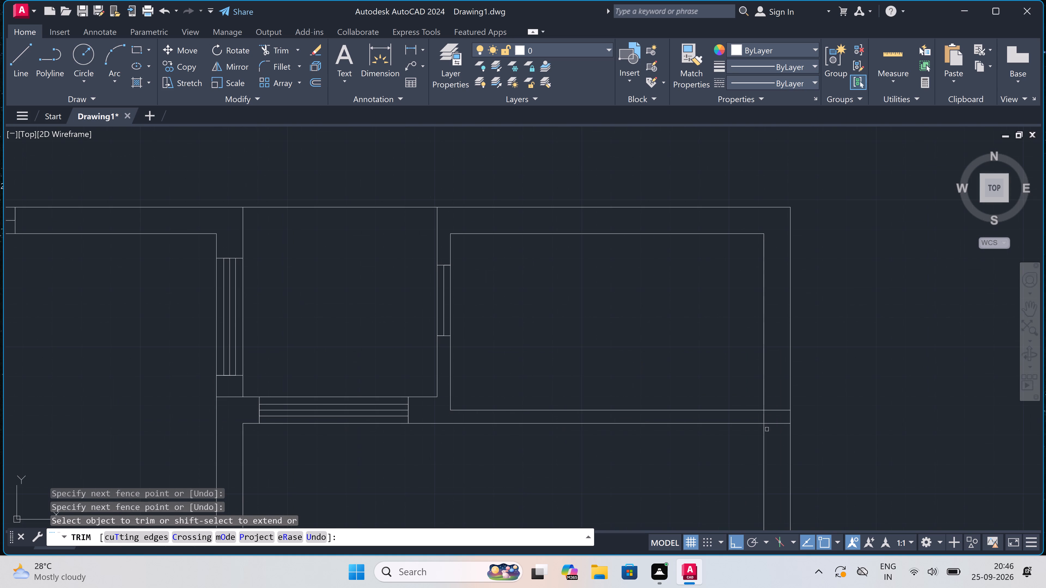
click(773, 433)
click(778, 402)
key(Escape)
Draw the east door jamb across the northeast room's south partition, with a 2" stub westward and a 2' door leaf northward.
key(l)
key(space)
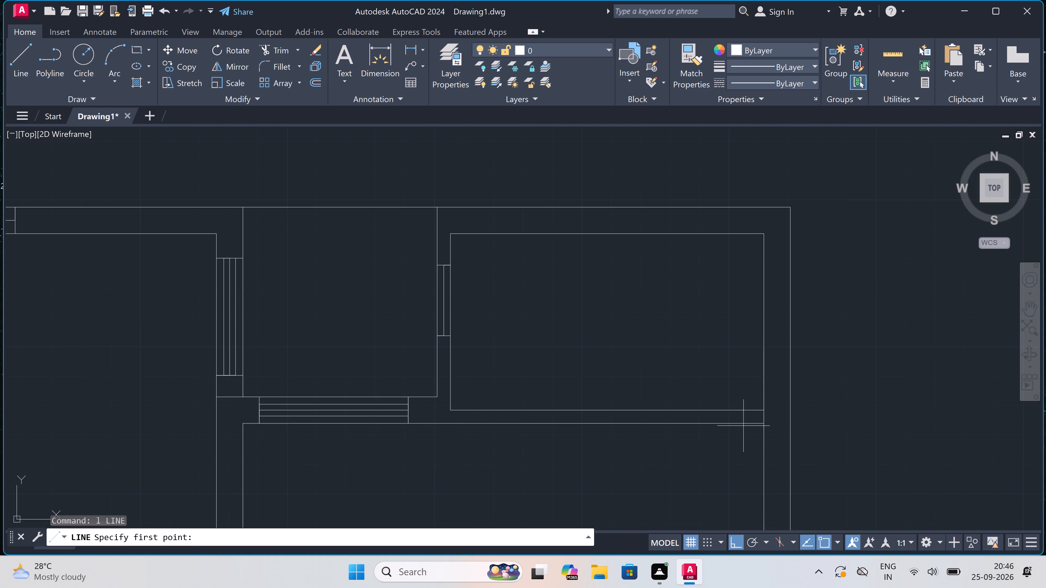
click(744, 409)
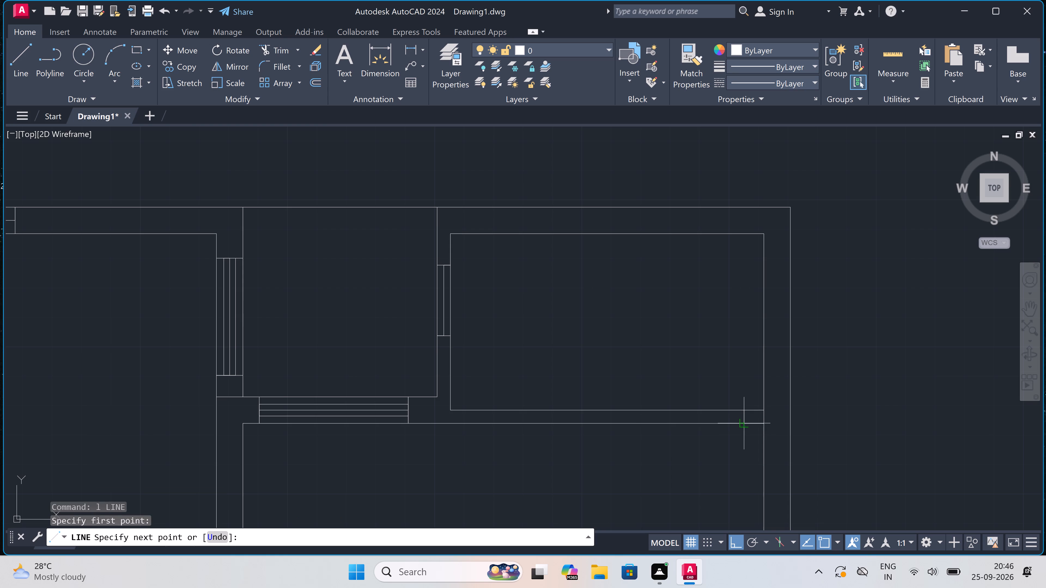
click(744, 424)
scroll(744, 413, up, 2)
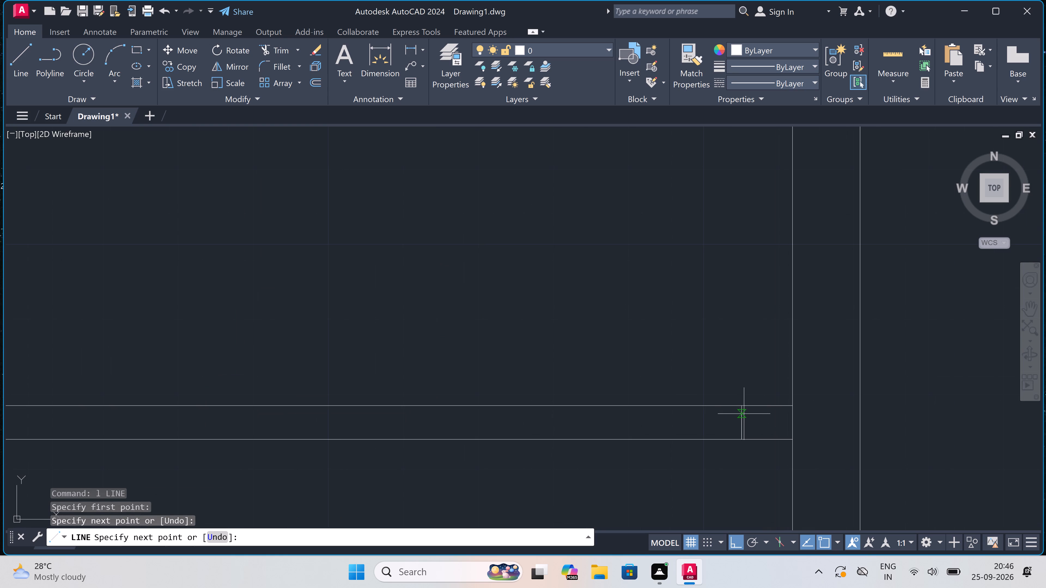
click(739, 424)
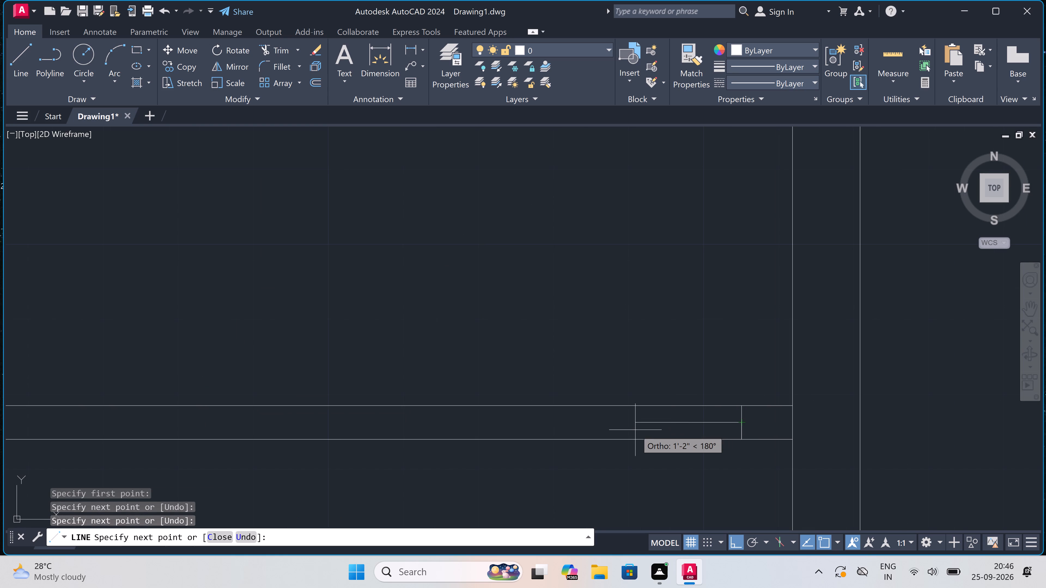
text(2")
key(space)
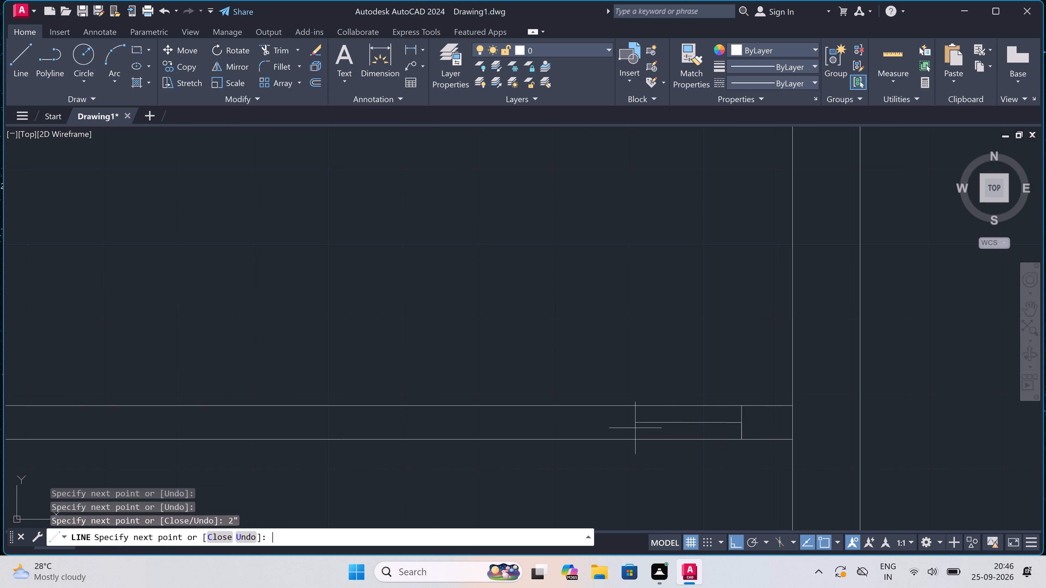
text(2')
key(space)
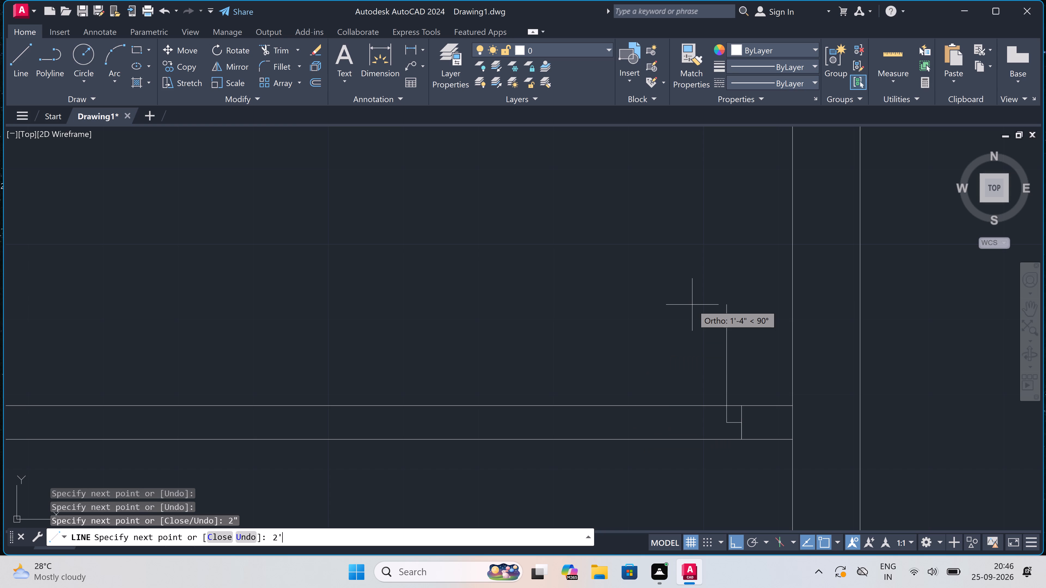
key(Escape)
Draw the west door jamb across the same partition, with a 2" stub running east from its midpoint.
key(space)
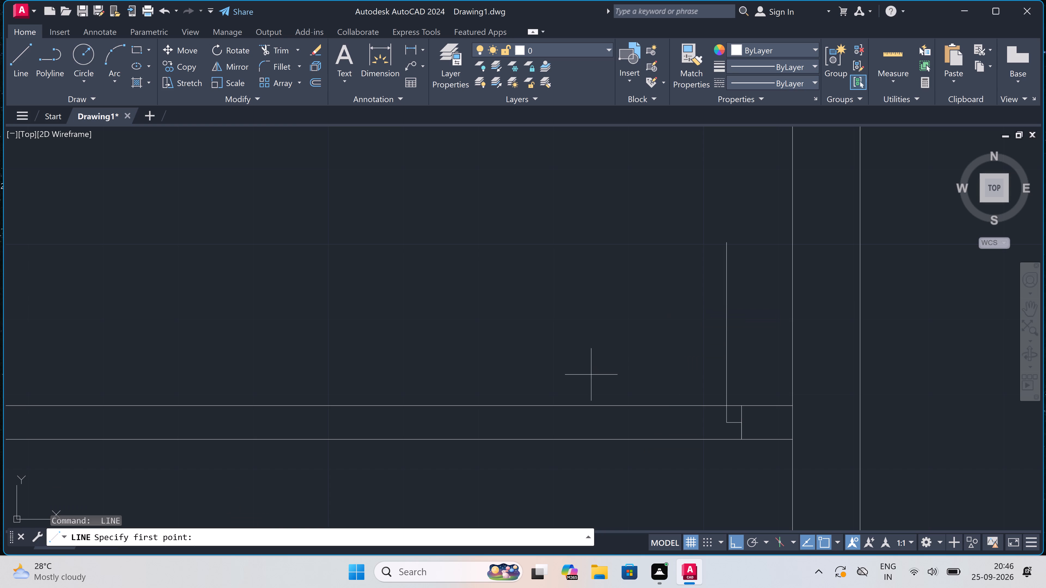
click(555, 404)
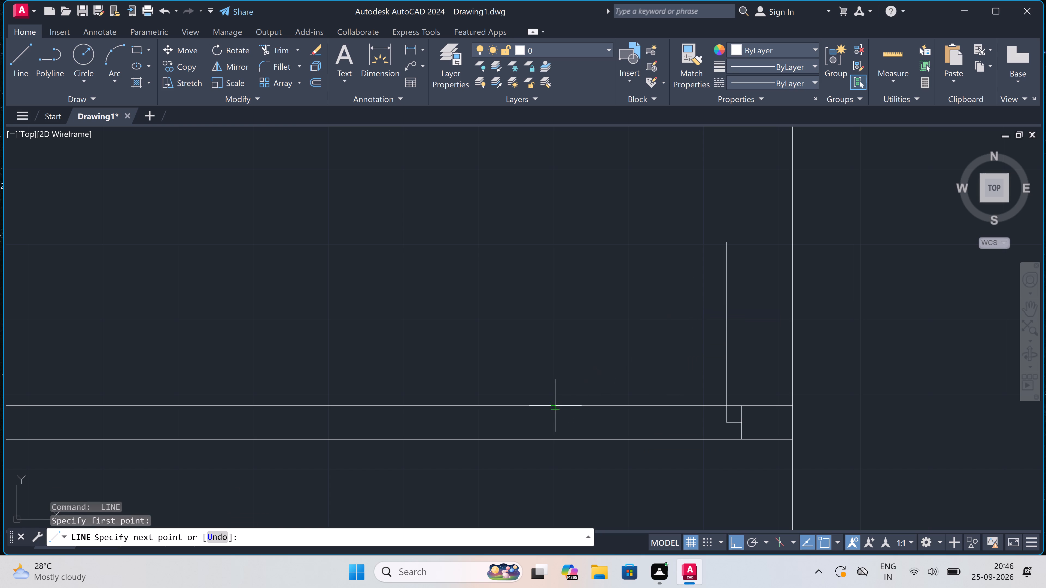
click(552, 440)
click(554, 423)
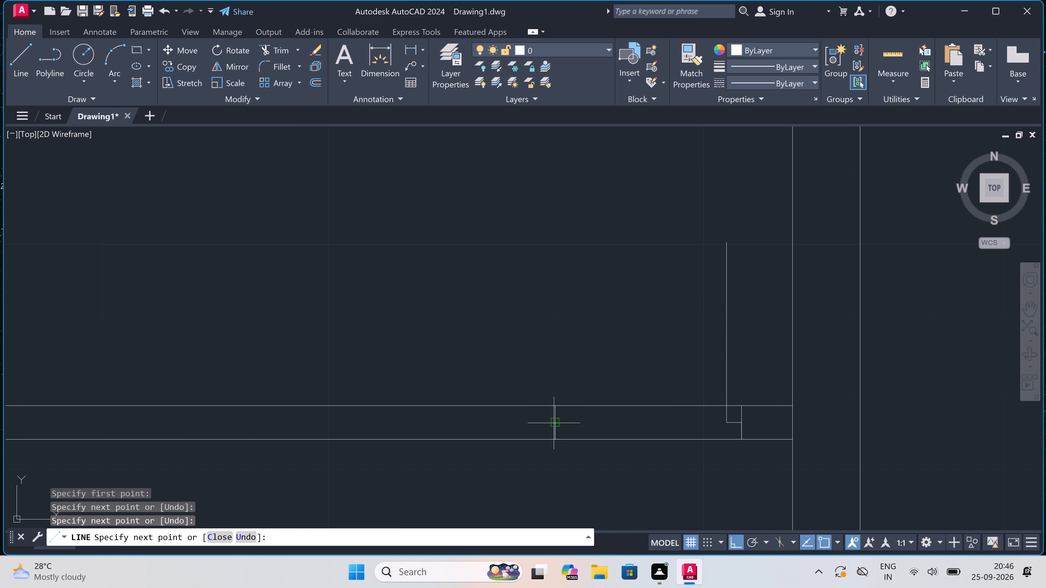
text(2")
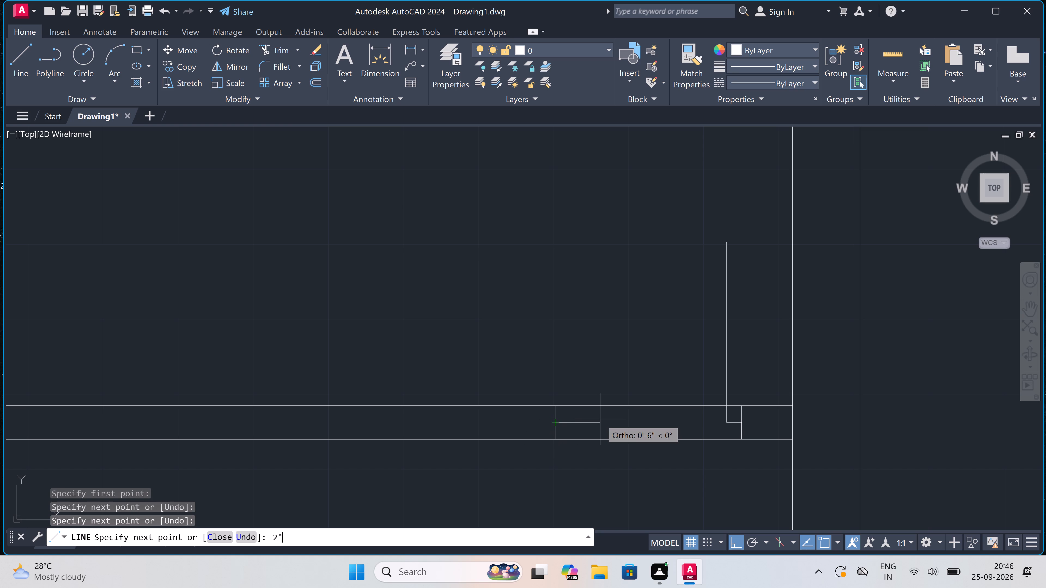
key(space)
key(Escape)
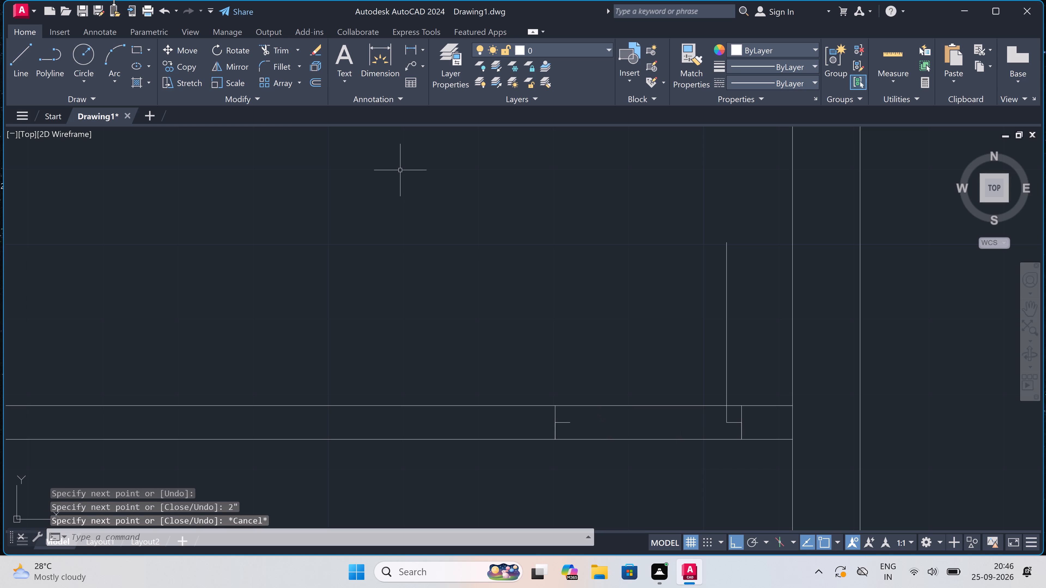
Draw the door swing as a Start, End, Direction arc from the leaf's north end to the west jamb's stub end.
click(117, 74)
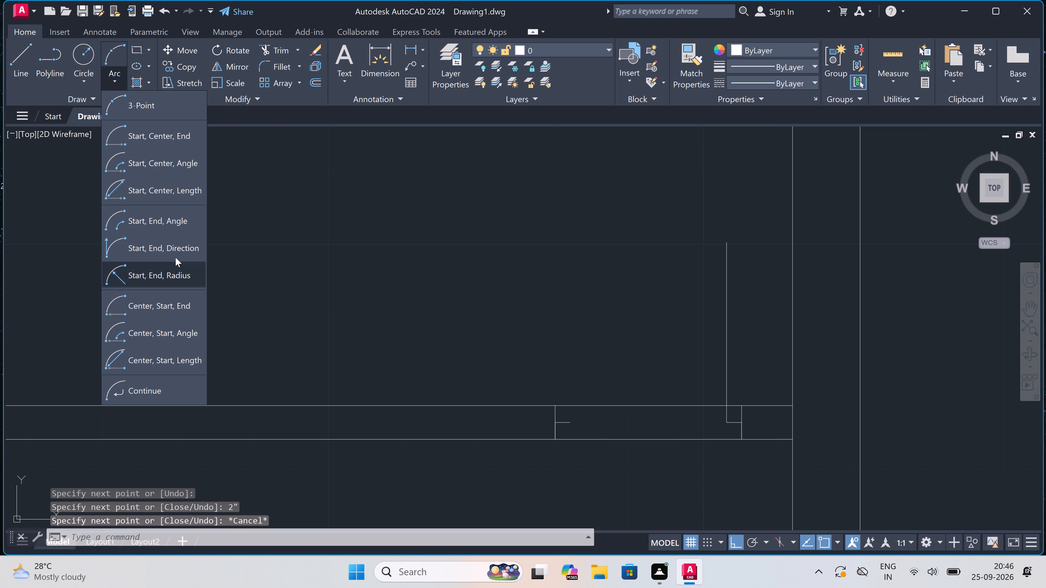
click(179, 243)
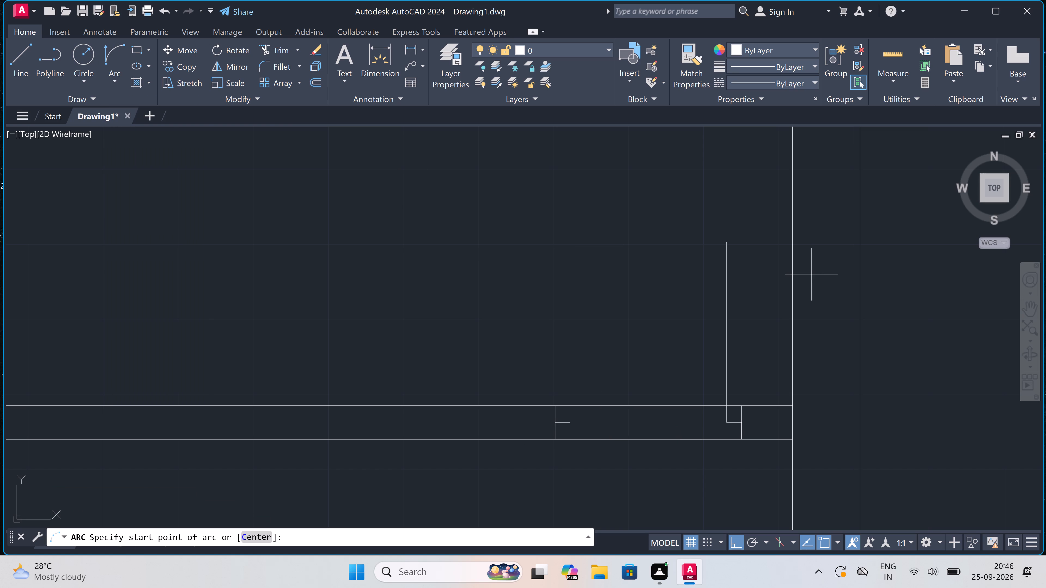
click(722, 241)
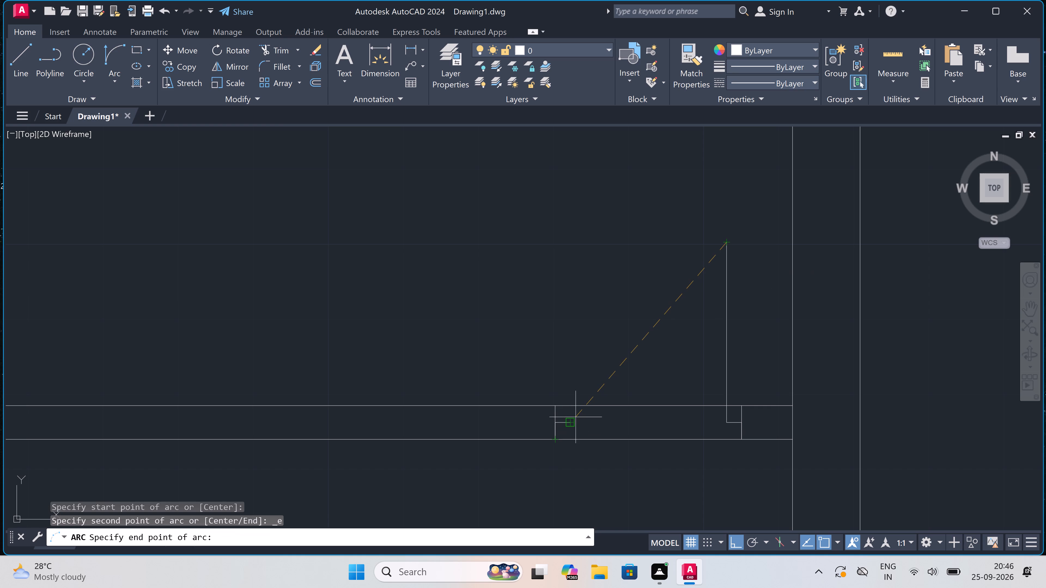
click(573, 420)
click(545, 366)
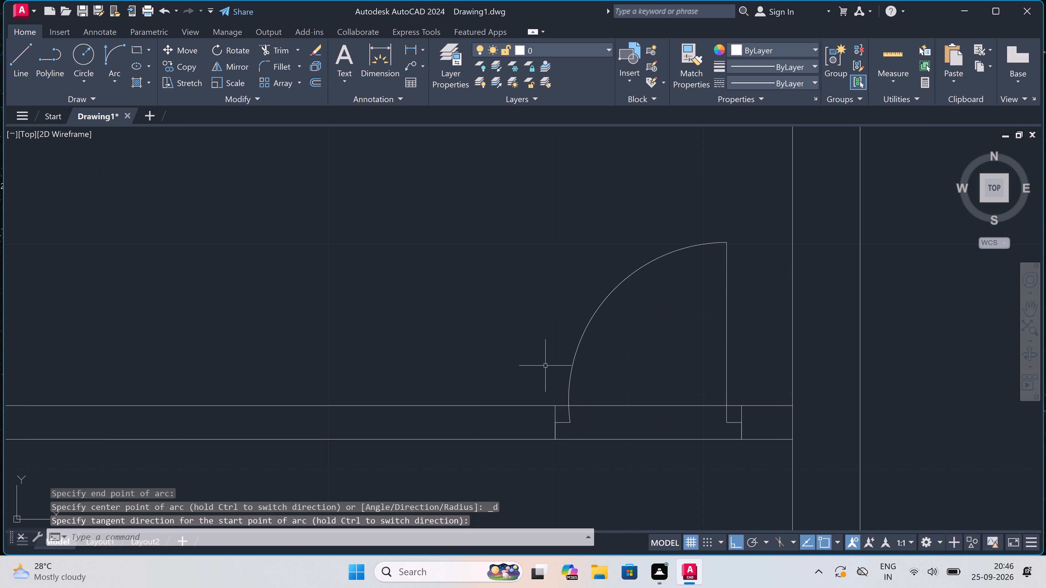
Trim the two partition lines between the door jambs to open the doorway in the northeast room's south partition.
key(t)
key(r)
key(space)
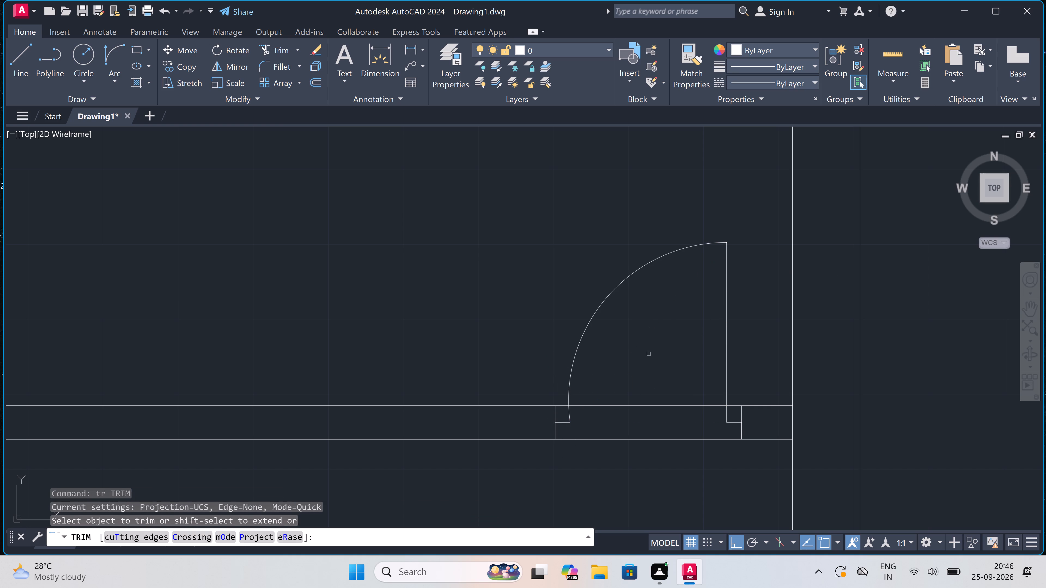
scroll(649, 354, down, 2)
click(649, 354)
click(649, 402)
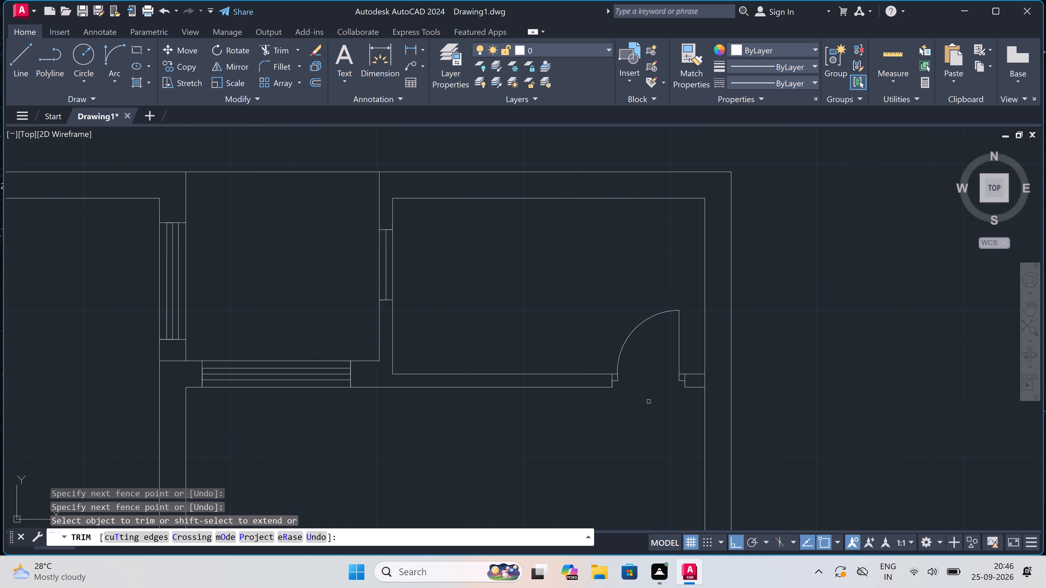
key(Escape)
Trim away both lines of the upper east-west wall west of the large central room.
scroll(649, 395, down, 1)
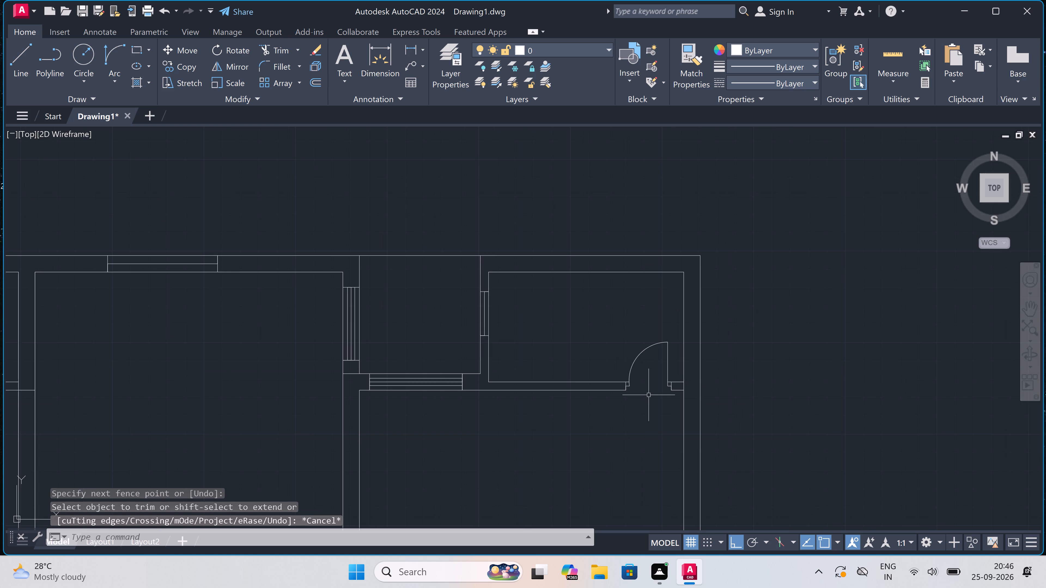
scroll(650, 362, down, 2)
scroll(638, 405, up, 1)
scroll(638, 389, down, 2)
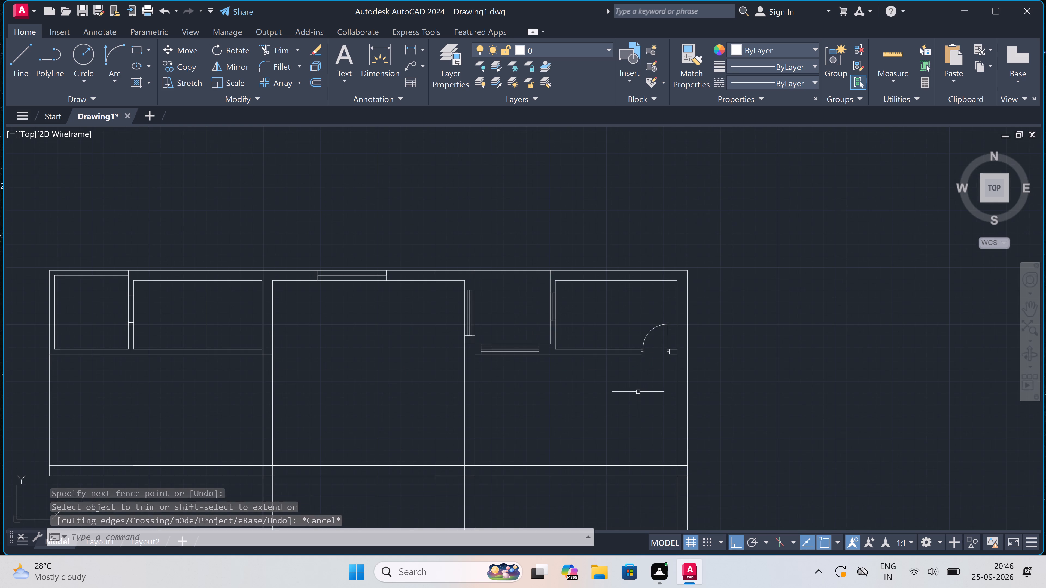
scroll(622, 447, up, 2)
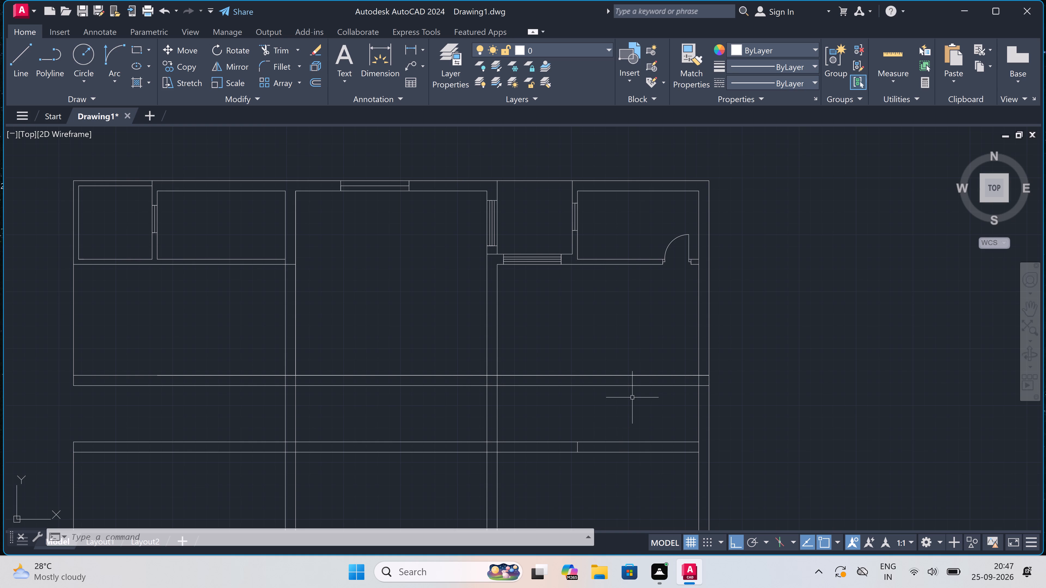
text(tr)
key(space)
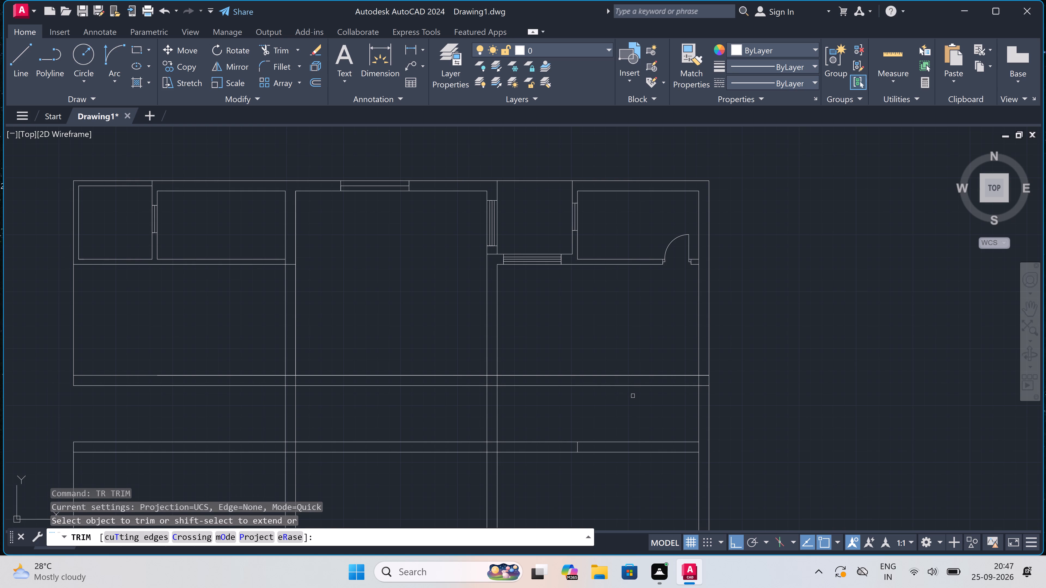
scroll(572, 357, down, 1)
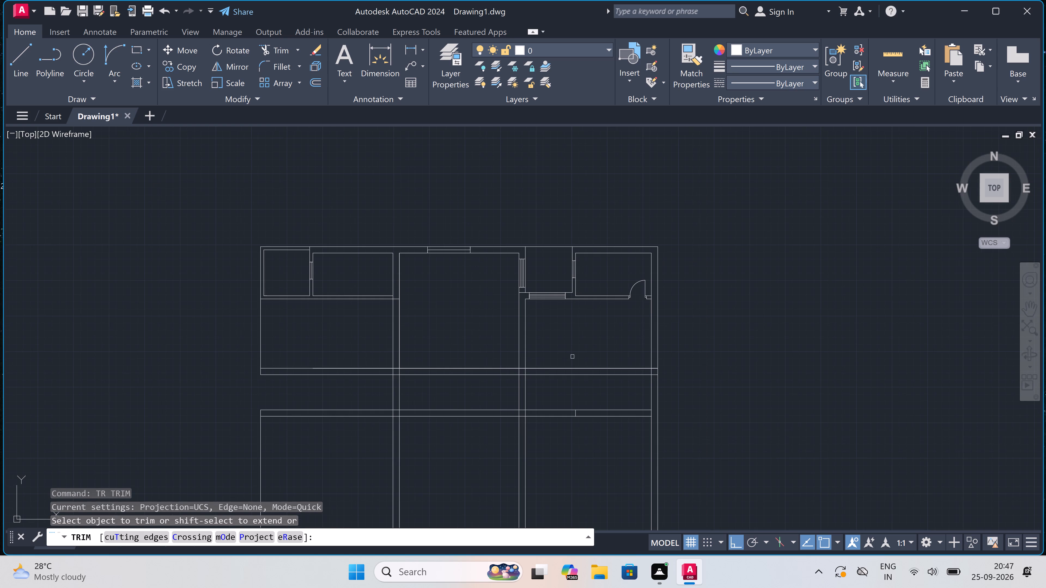
scroll(572, 357, down, 1)
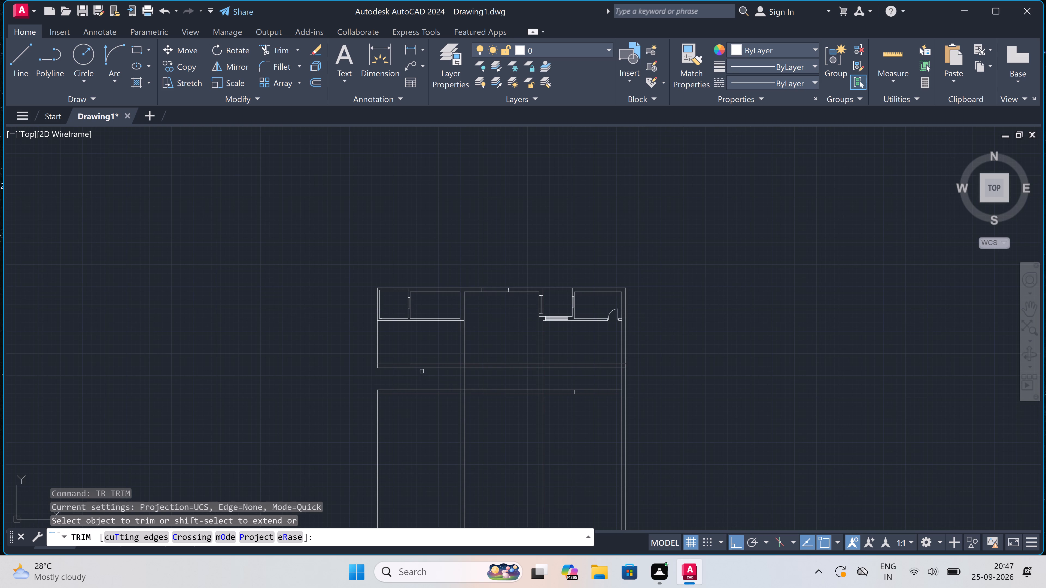
scroll(424, 362, up, 1)
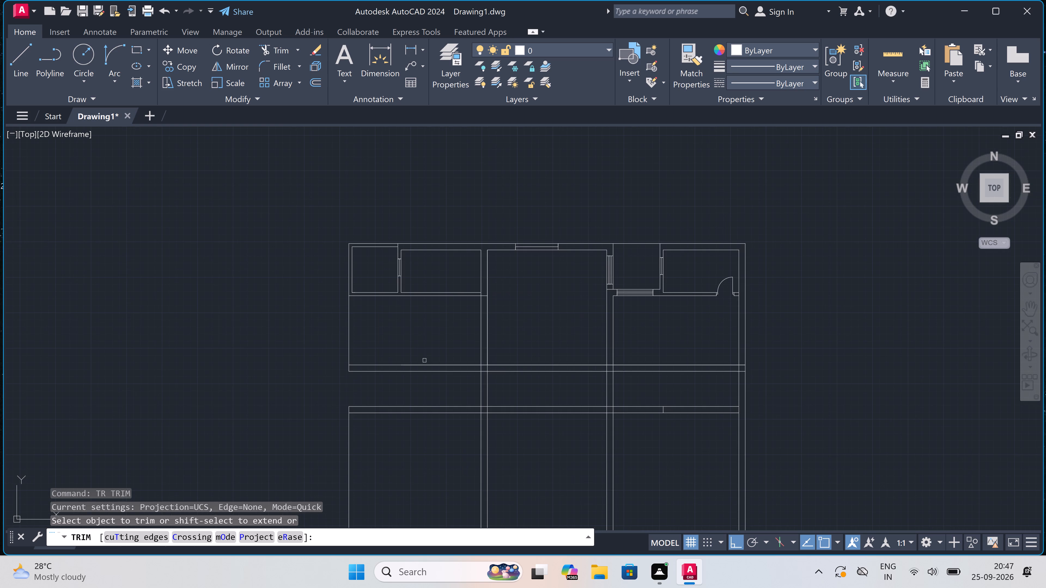
click(424, 357)
click(413, 384)
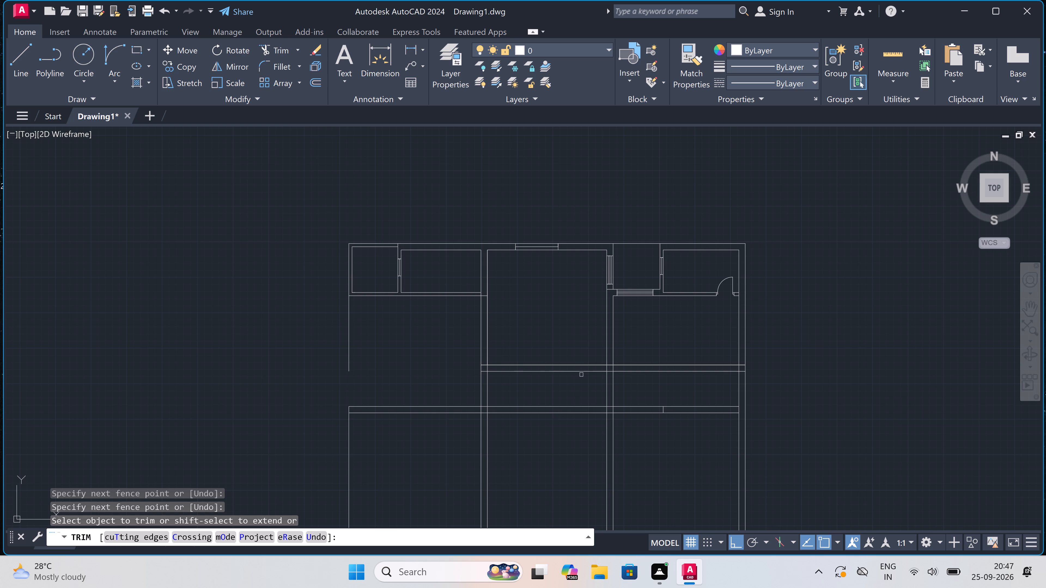
Trim away both lines of the same wall east of the central room, including the pieces inside the east wall's thickness.
double_click(691, 351)
double_click(683, 369)
click(683, 369)
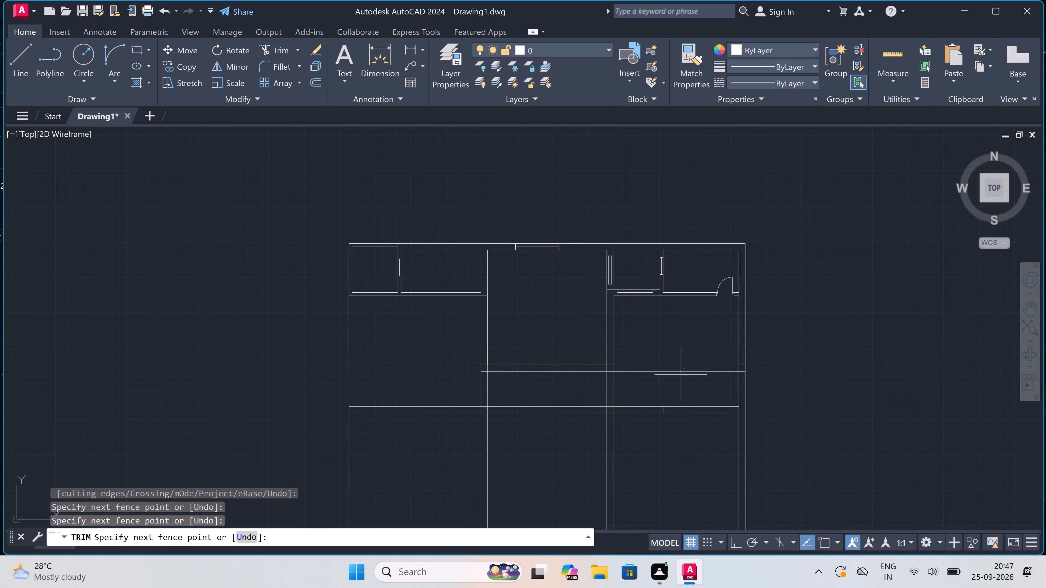
click(677, 381)
scroll(736, 377, up, 2)
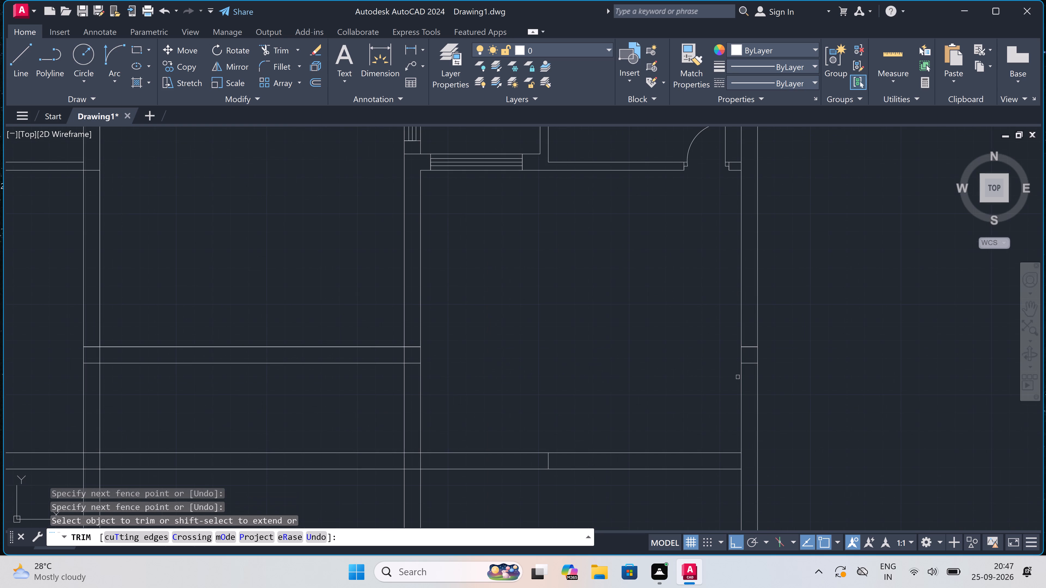
scroll(747, 379, up, 2)
click(750, 375)
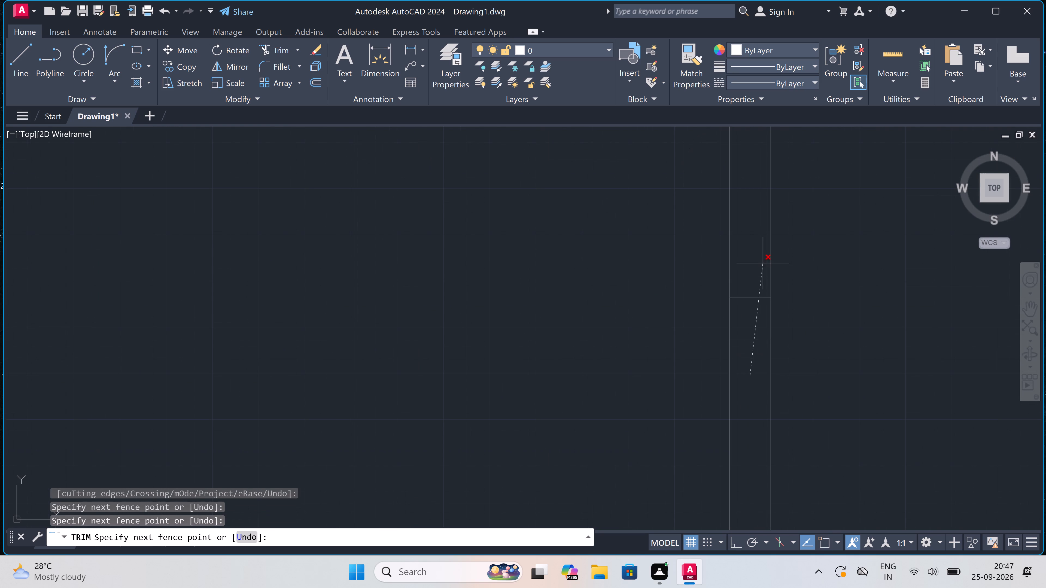
click(763, 263)
Trim the central north-south wall lines and the short cross line within the thickness of the lower east-west wall.
scroll(763, 263, down, 3)
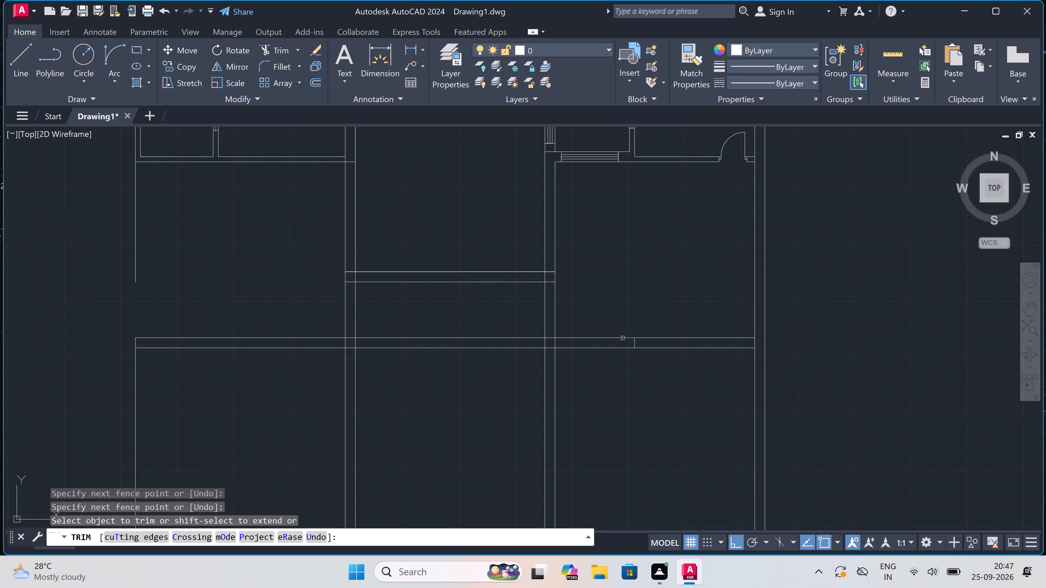
scroll(617, 341, up, 2)
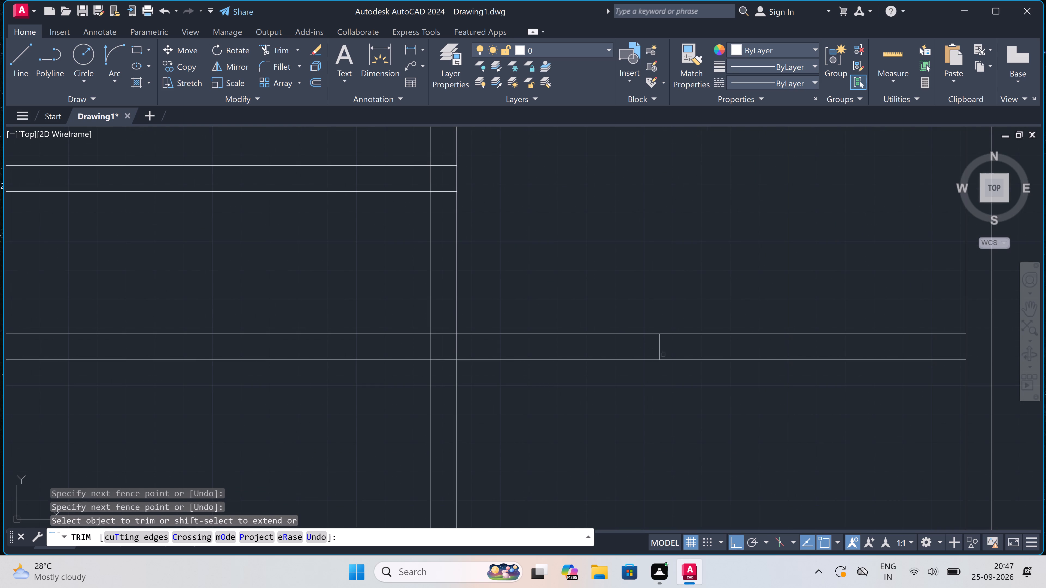
click(665, 351)
scroll(549, 343, down, 3)
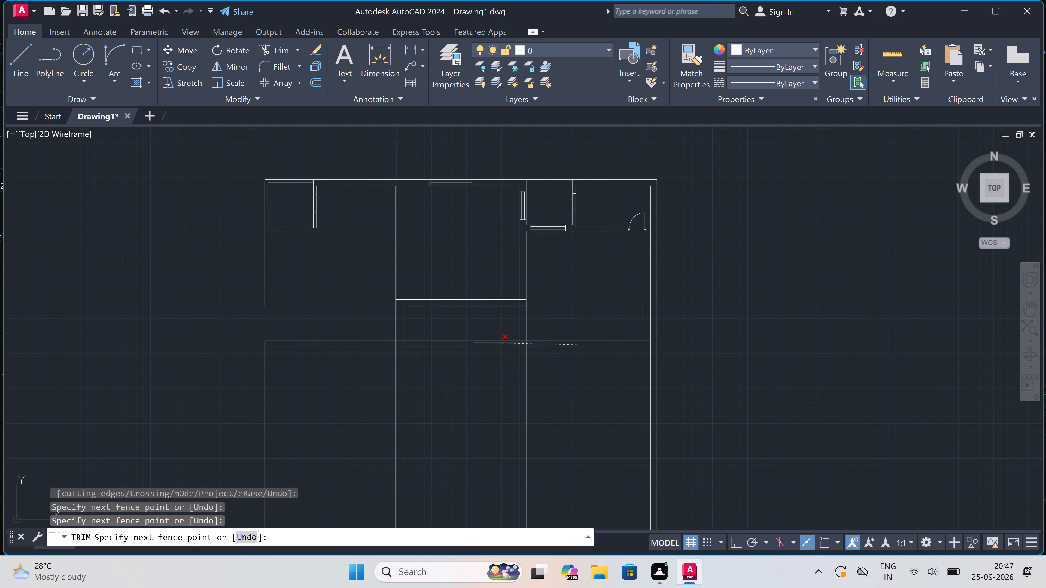
scroll(472, 342, up, 2)
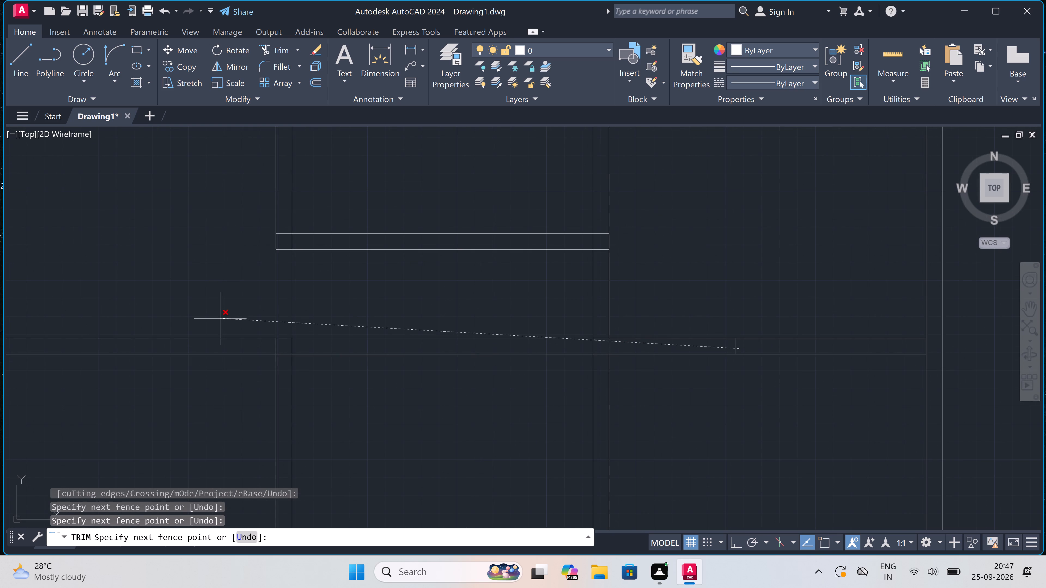
scroll(223, 344, up, 2)
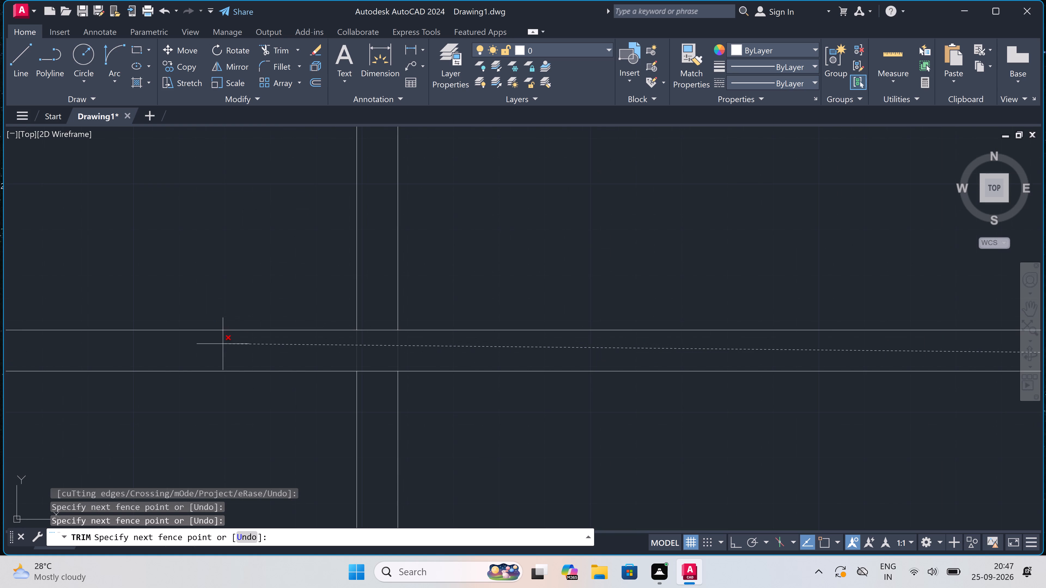
click(223, 344)
Trim away the two central north-south walls south of the lower east-west wall.
scroll(223, 343, down, 1)
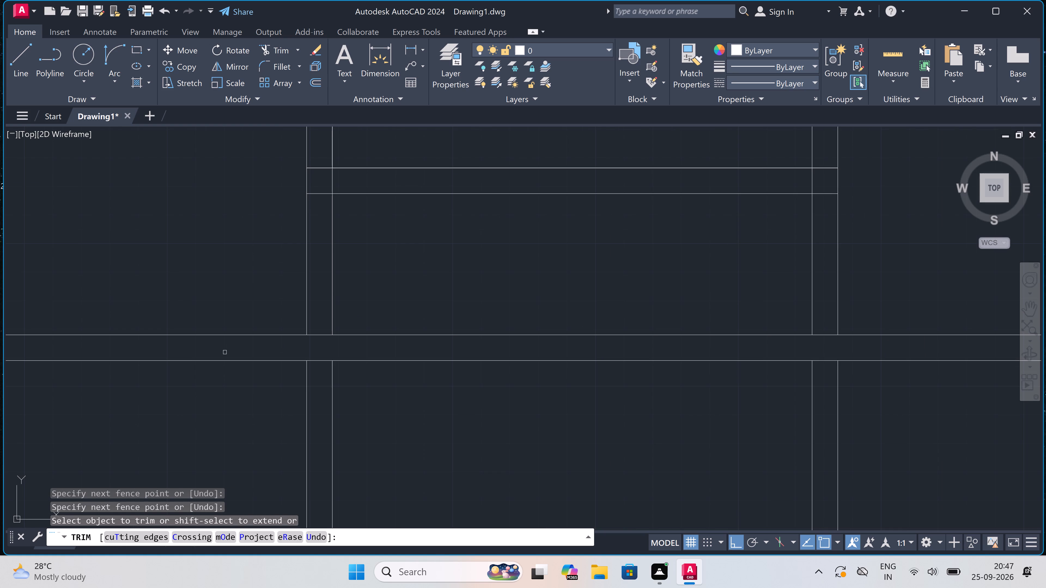
scroll(225, 367, down, 2)
double_click(218, 399)
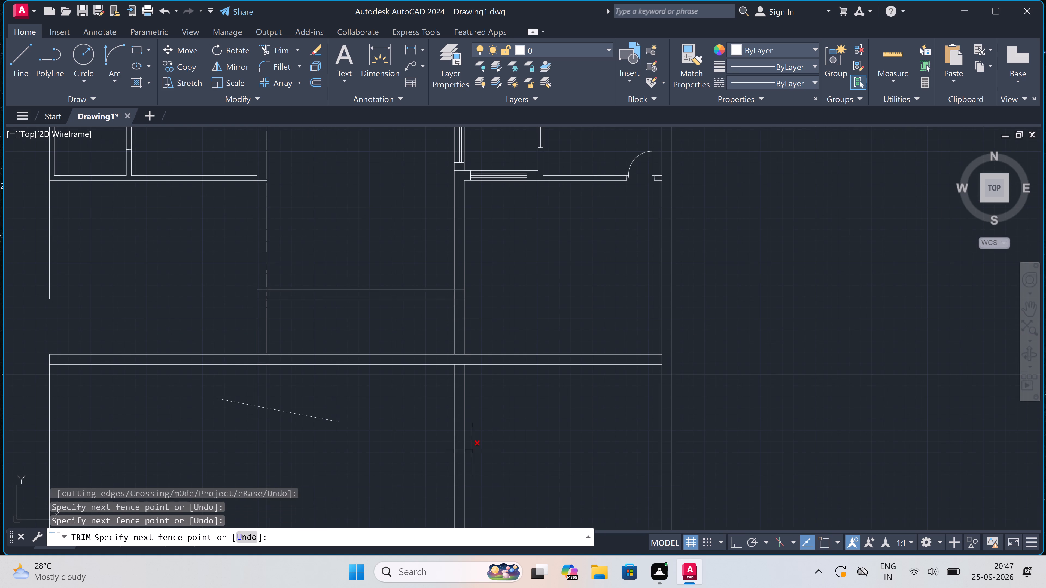
click(521, 465)
Trim away the two north-south walls between the central room's south wall and the lower east-west wall.
scroll(522, 456, down, 4)
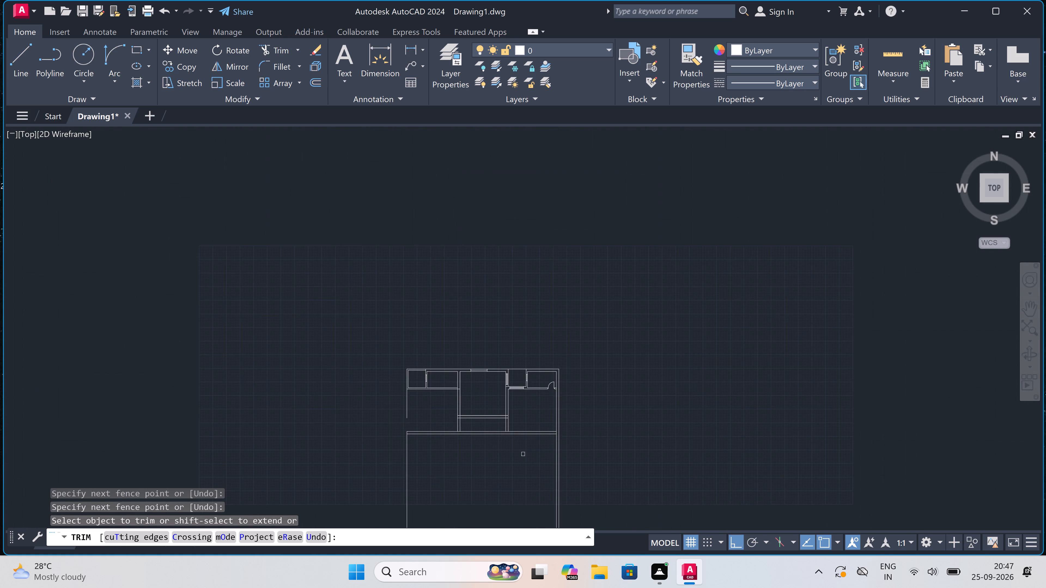
scroll(489, 449, up, 2)
scroll(494, 424, up, 1)
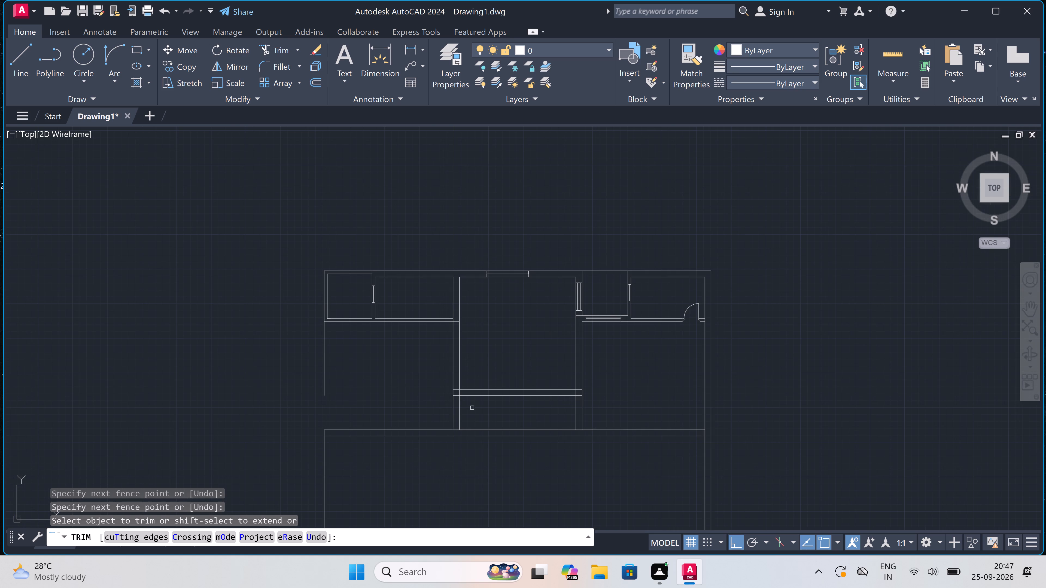
click(447, 408)
drag(448, 408, 450, 407)
click(598, 414)
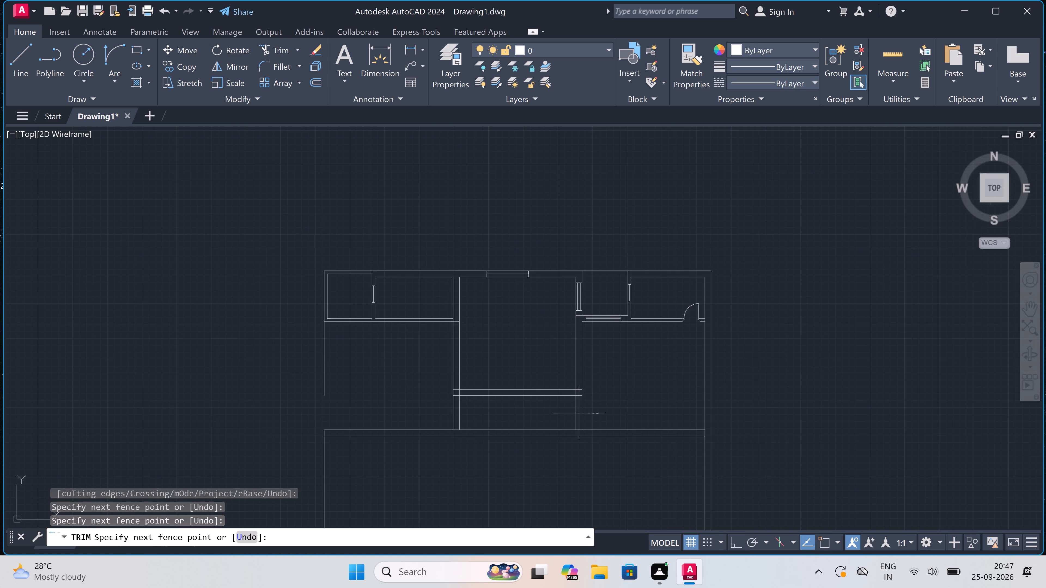
click(404, 404)
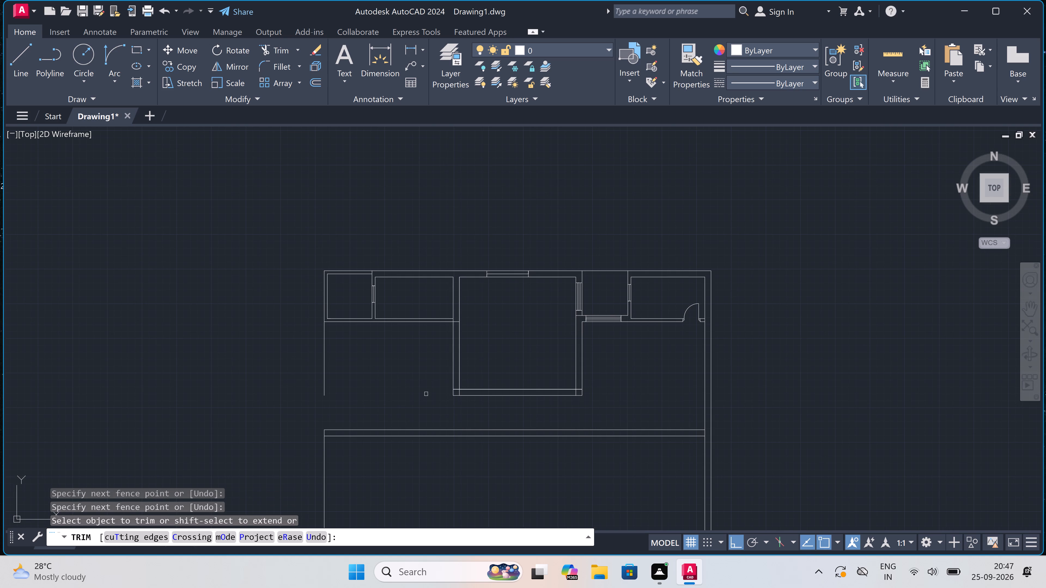
Trim the overlapping inner wall lines at the central room's southwest corner to form a clean corner.
scroll(469, 396, up, 2)
scroll(431, 385, up, 2)
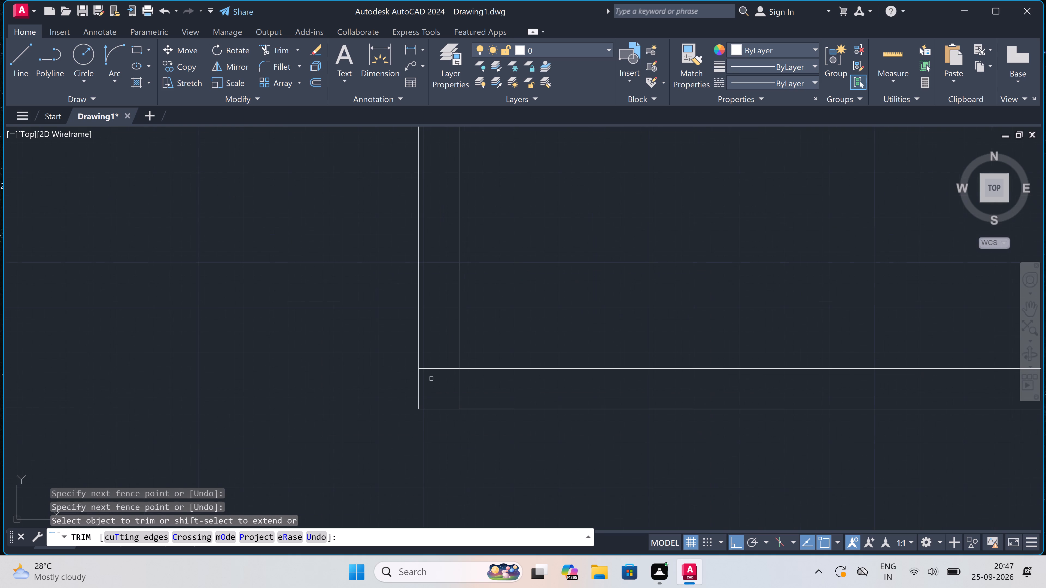
click(430, 367)
click(431, 373)
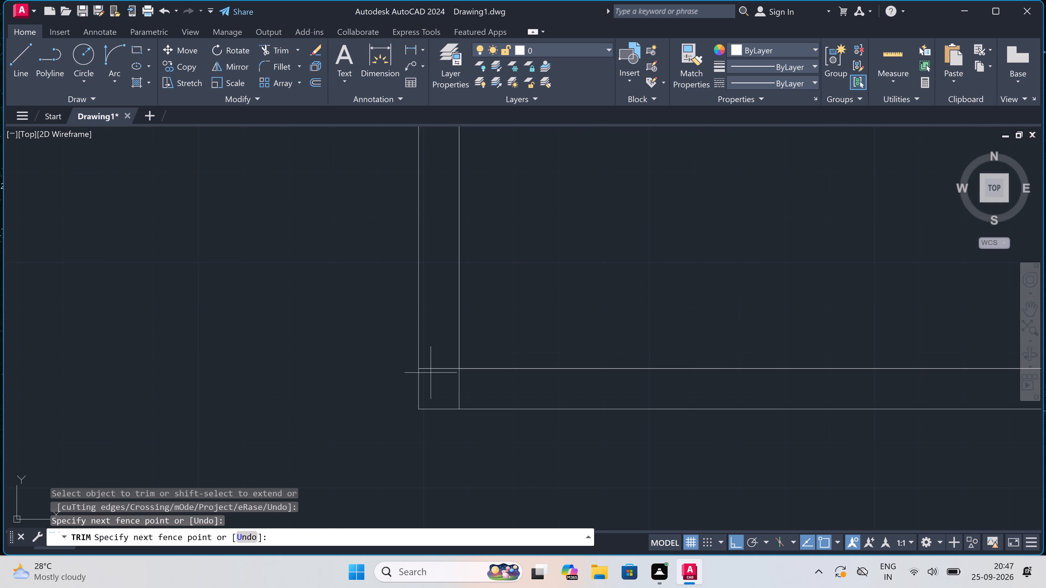
click(434, 368)
click(444, 374)
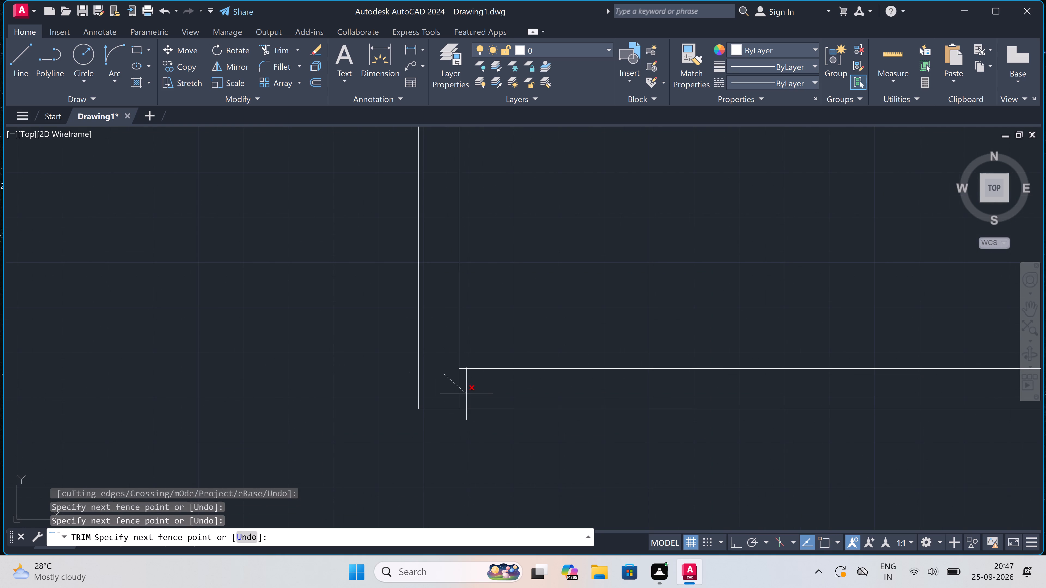
click(467, 394)
Trim the overlapping inner wall lines at the central room's southeast corner to form a clean corner.
scroll(467, 393, down, 4)
scroll(564, 401, up, 2)
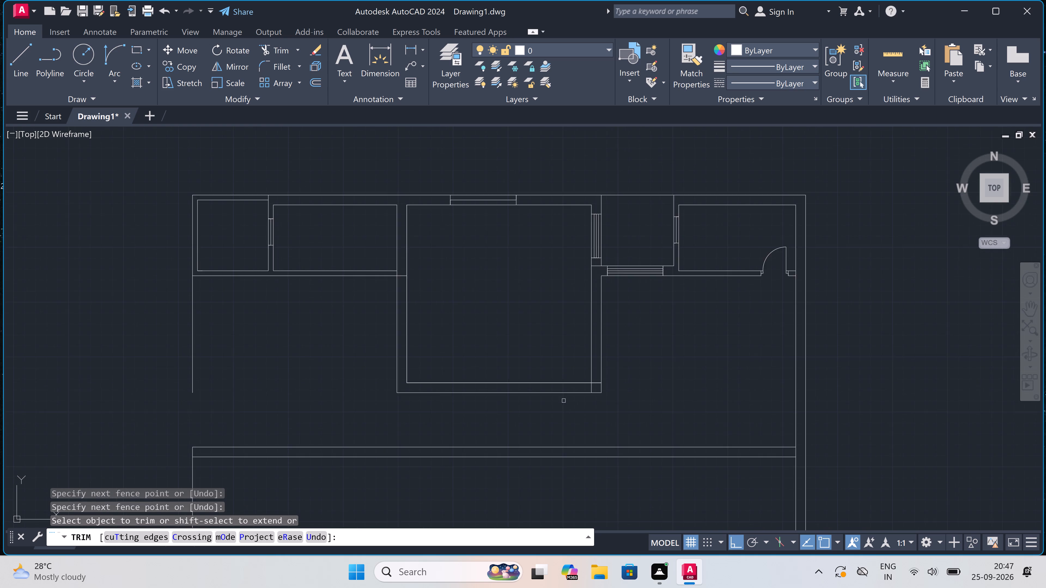
scroll(564, 401, up, 1)
scroll(653, 351, up, 2)
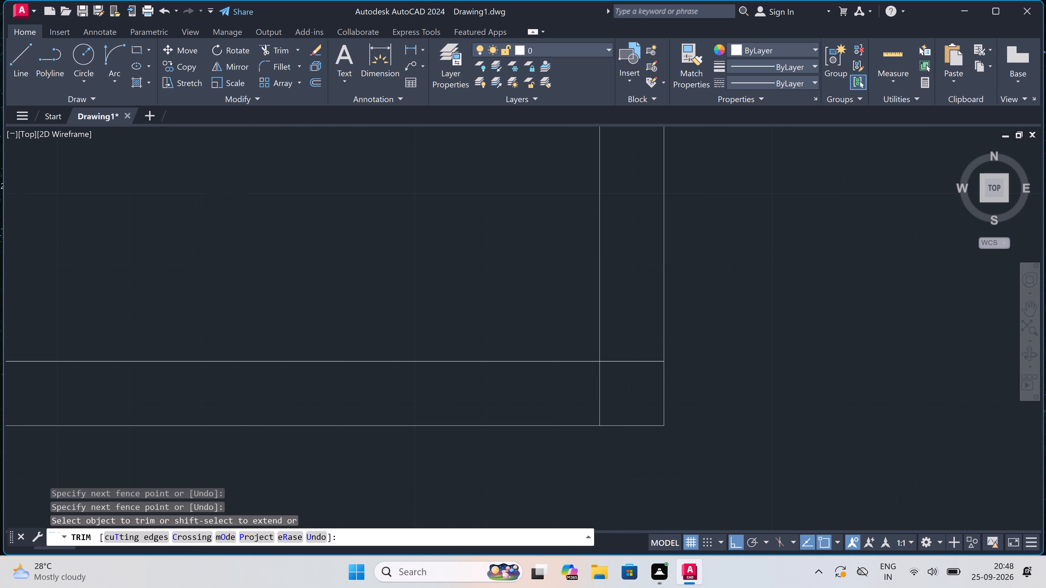
click(645, 352)
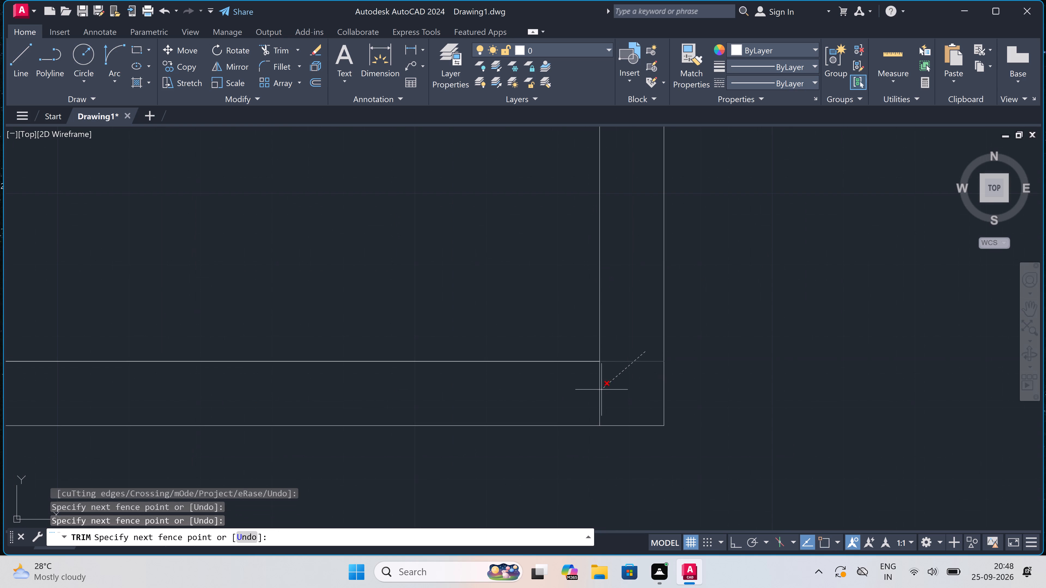
click(593, 391)
scroll(593, 390, down, 3)
scroll(570, 354, up, 2)
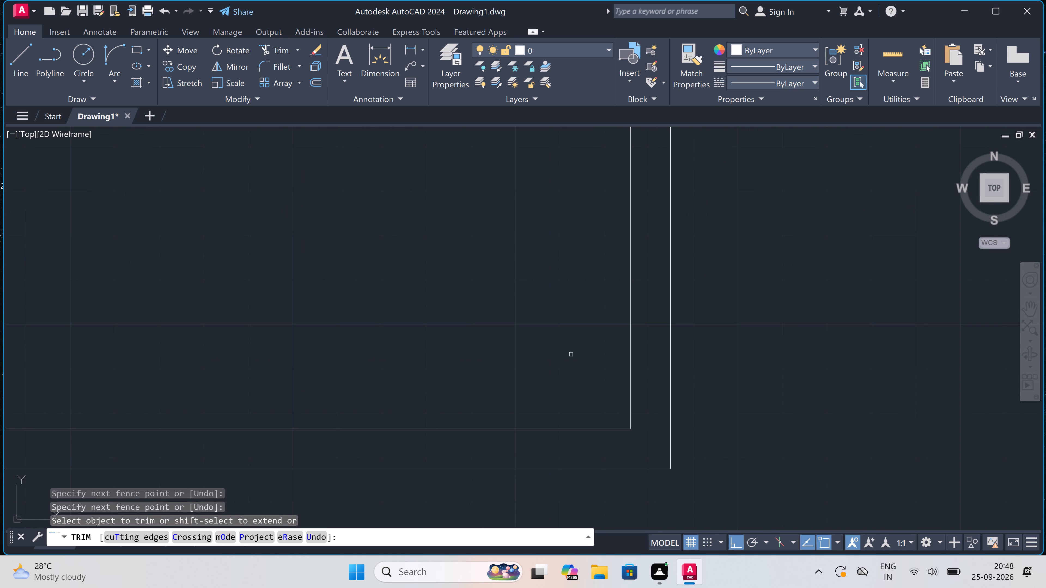
key(Escape)
Draw the east door jamb across the central room's south wall near the southeast corner, with a 2" stop and 3' door leaf northward.
text(l)
key(space)
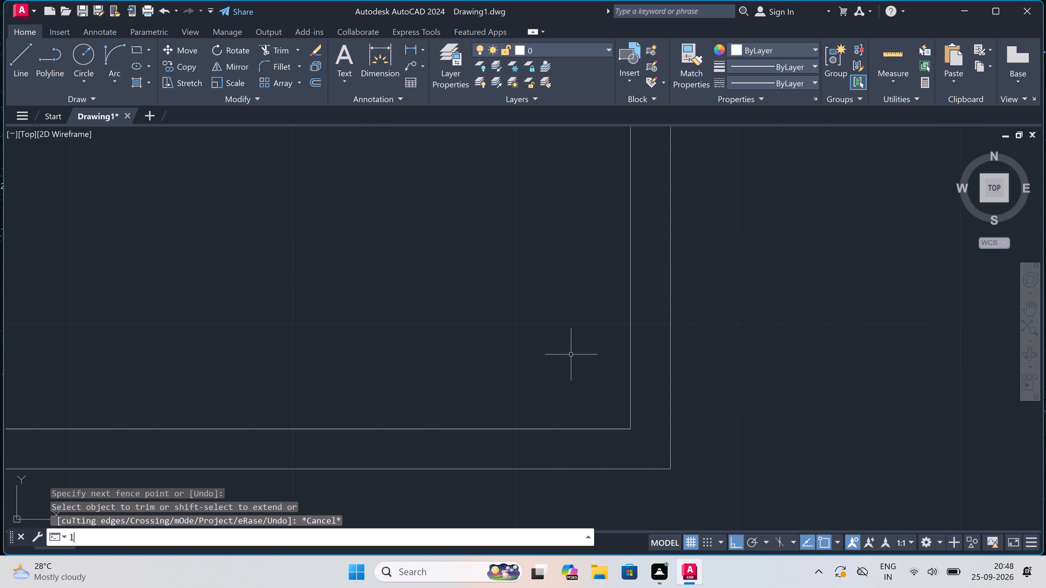
scroll(574, 355, down, 2)
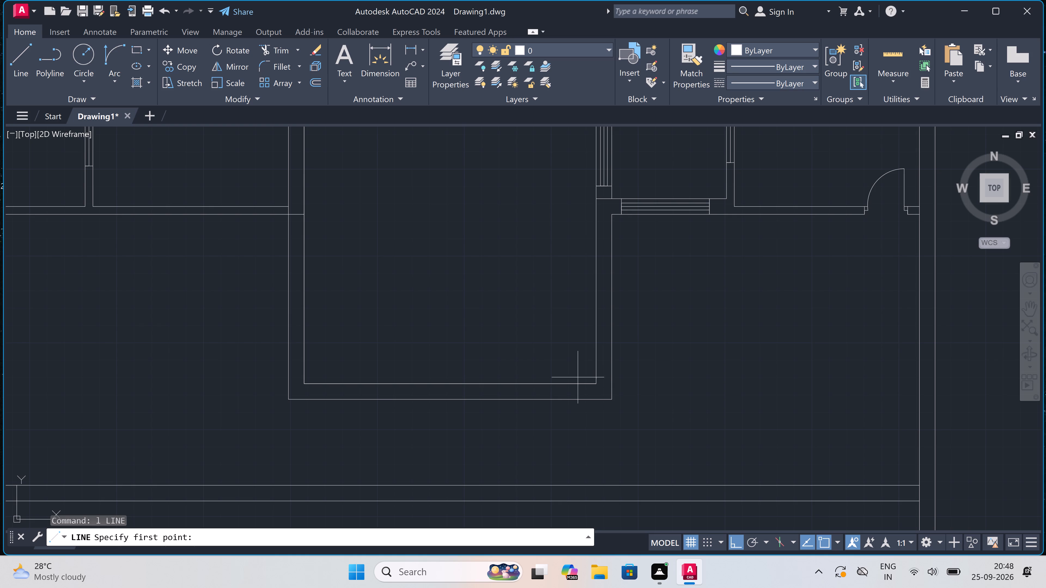
click(579, 386)
scroll(579, 393, up, 2)
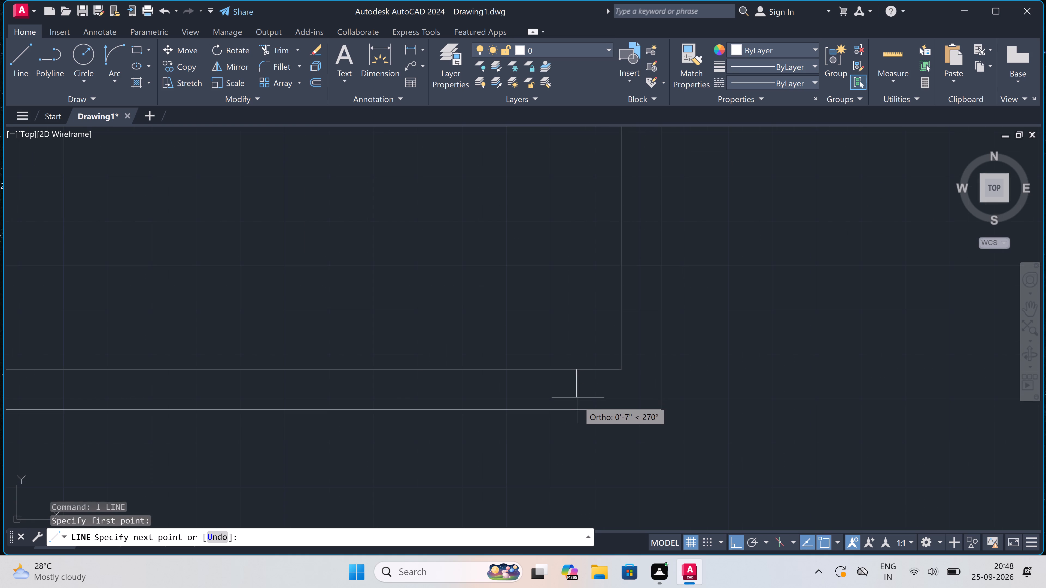
click(576, 405)
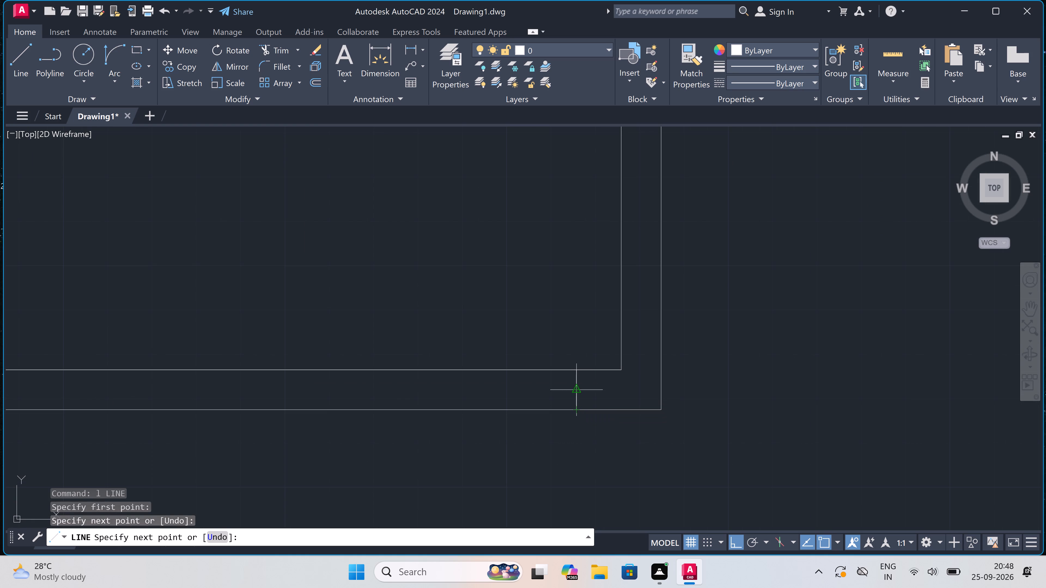
click(580, 391)
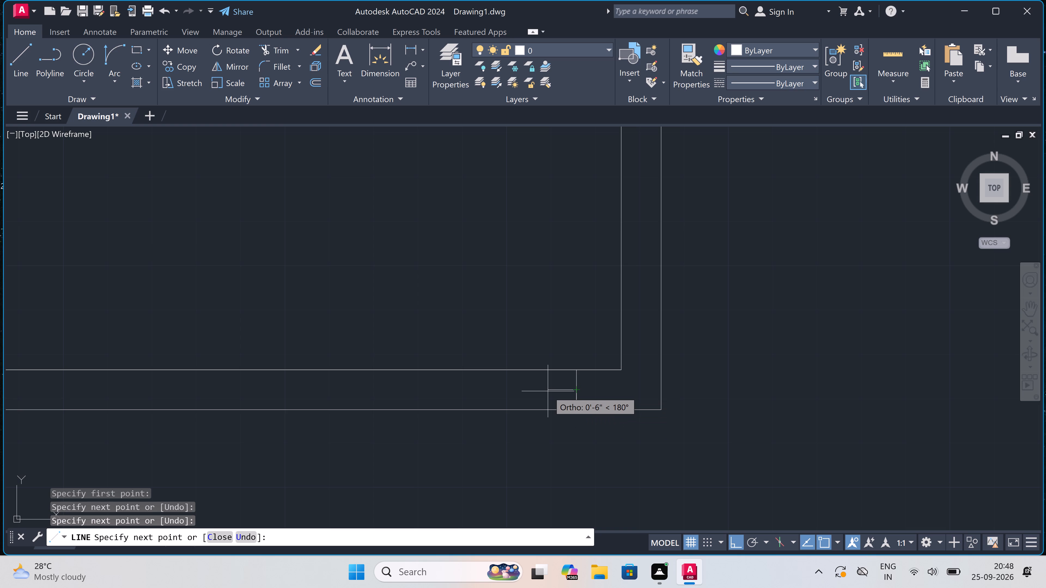
key(2)
text(")
key(space)
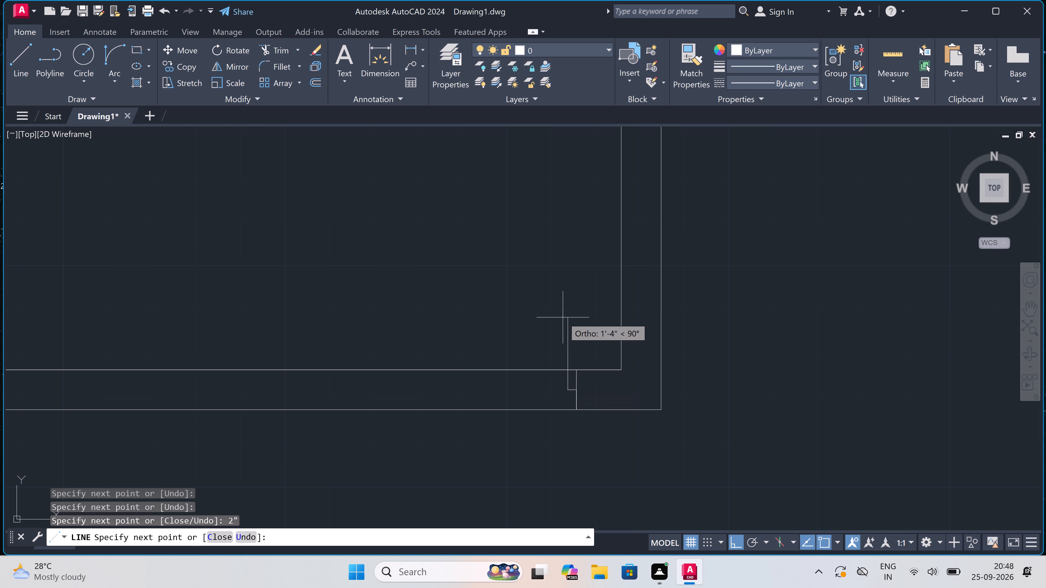
text(3')
key(space)
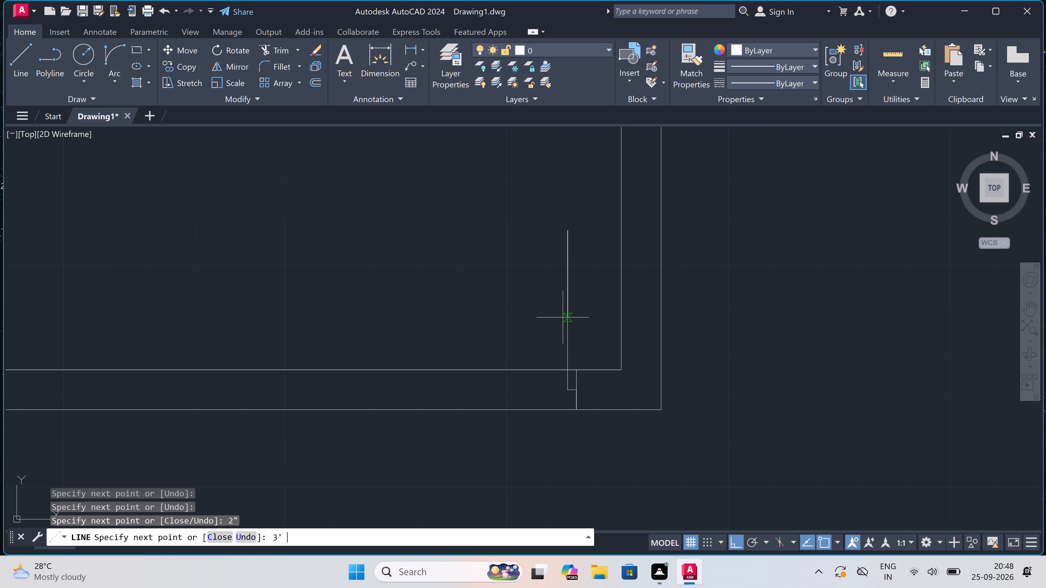
key(Escape)
Draw the west door jamb across the central room's south wall, with a 2" stop pointing east from its midpoint.
key(space)
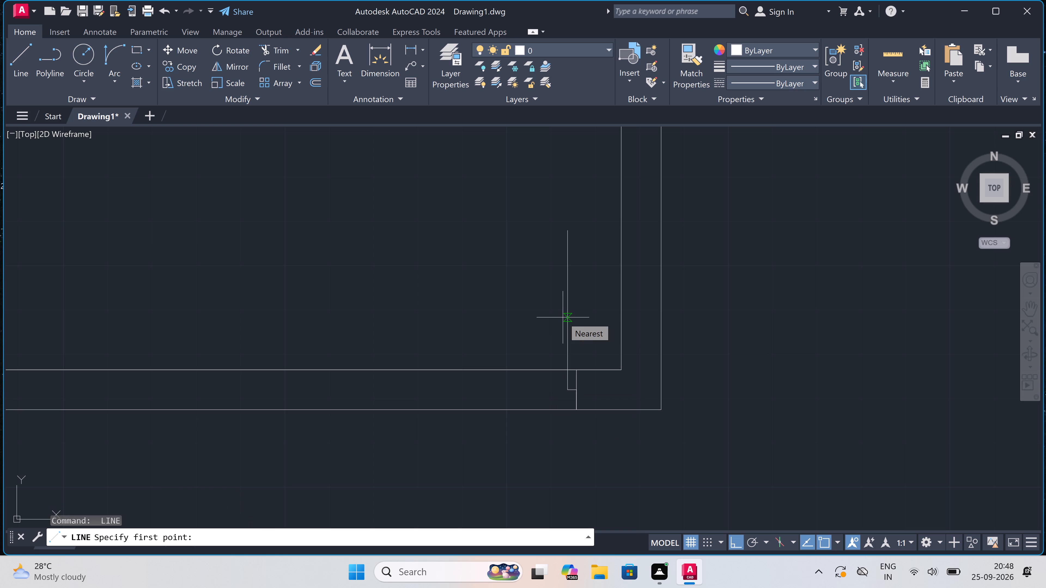
click(403, 370)
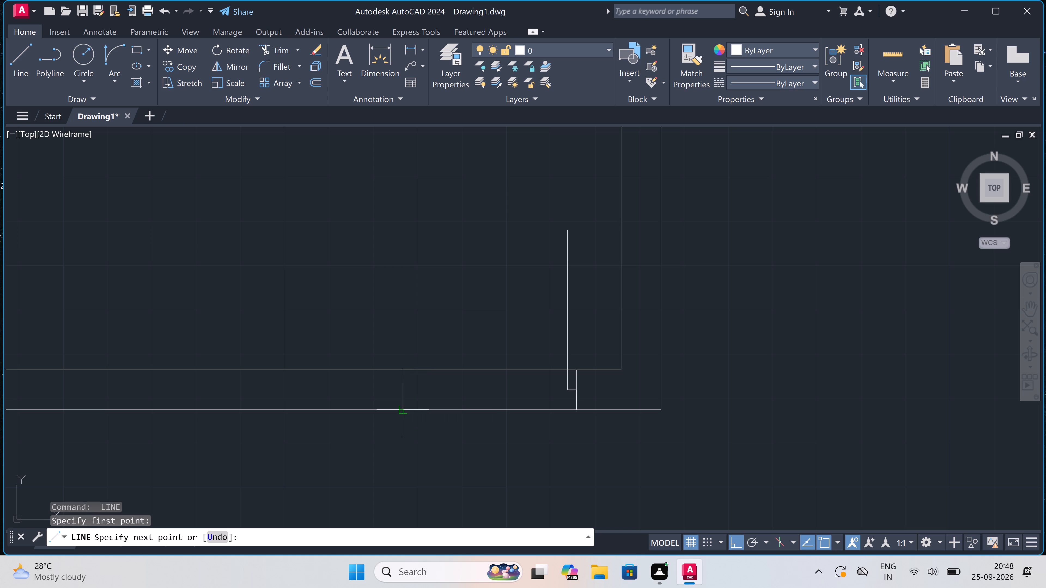
click(403, 411)
click(404, 386)
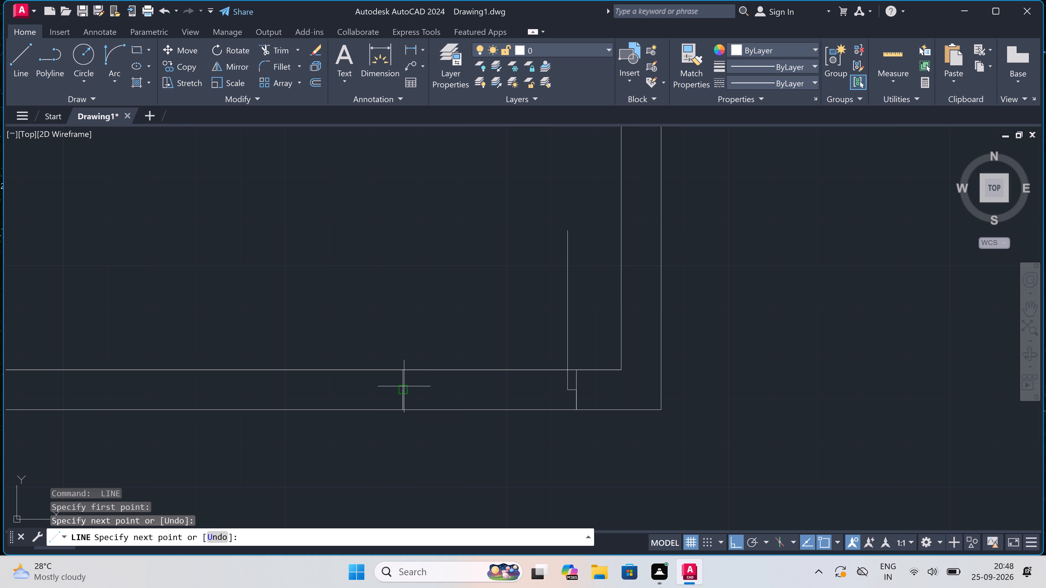
key(2)
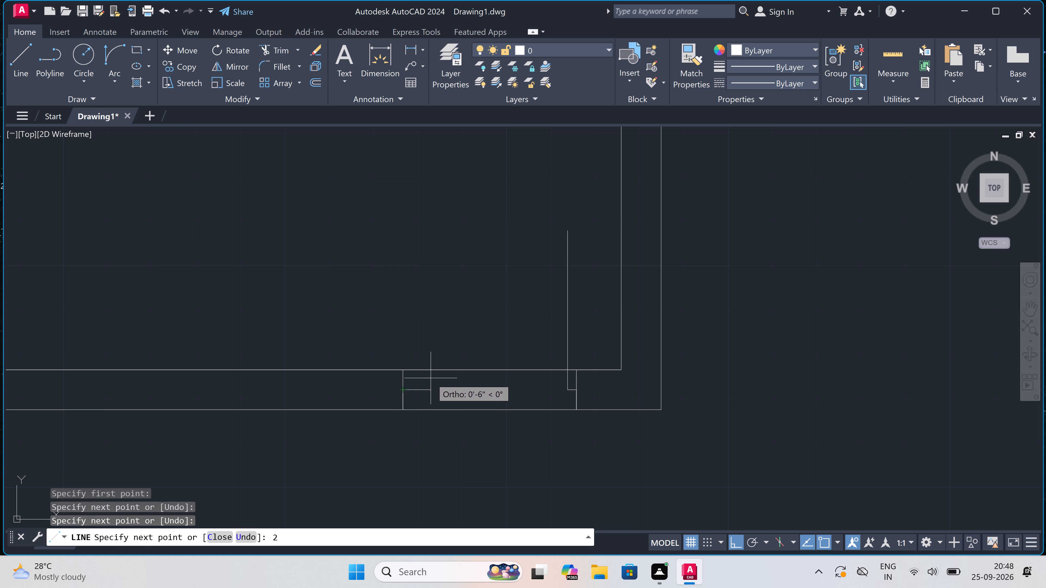
text(")
key(space)
key(Escape)
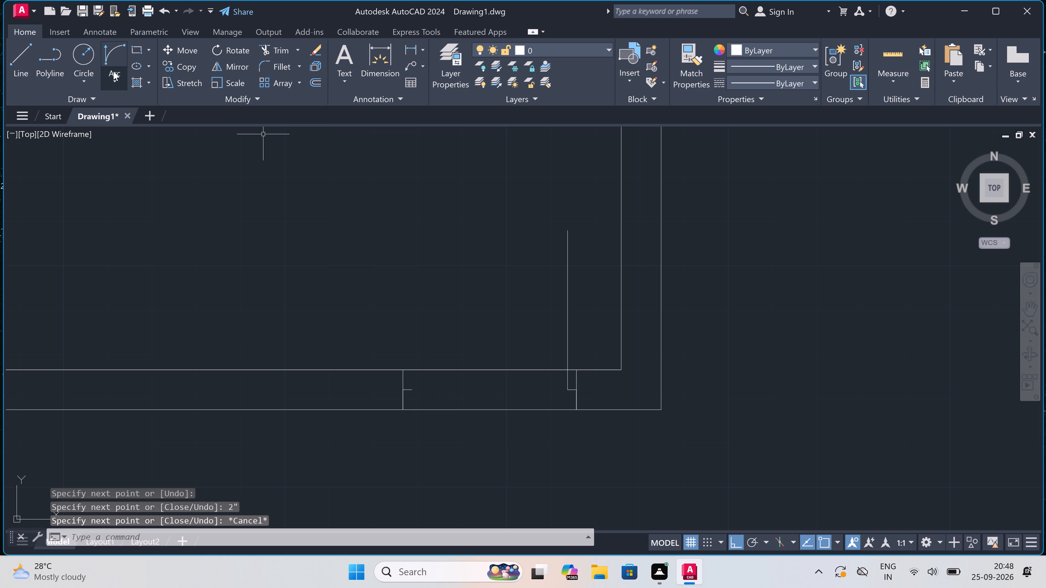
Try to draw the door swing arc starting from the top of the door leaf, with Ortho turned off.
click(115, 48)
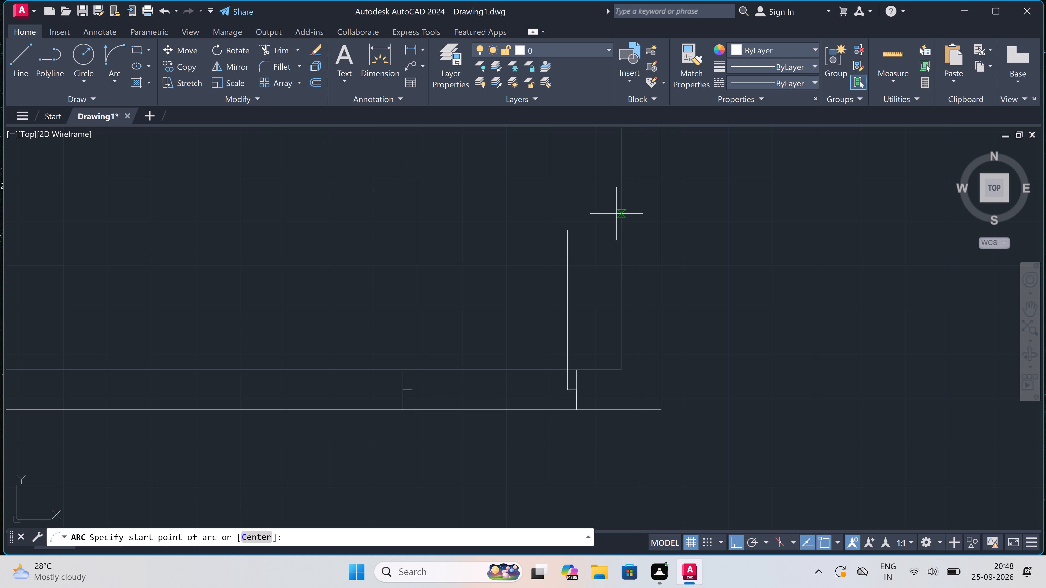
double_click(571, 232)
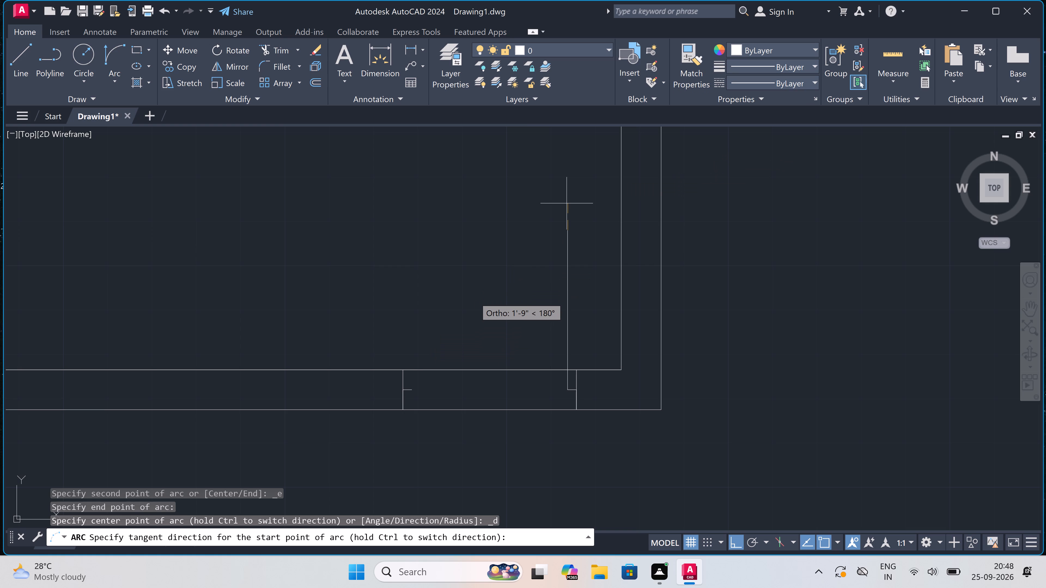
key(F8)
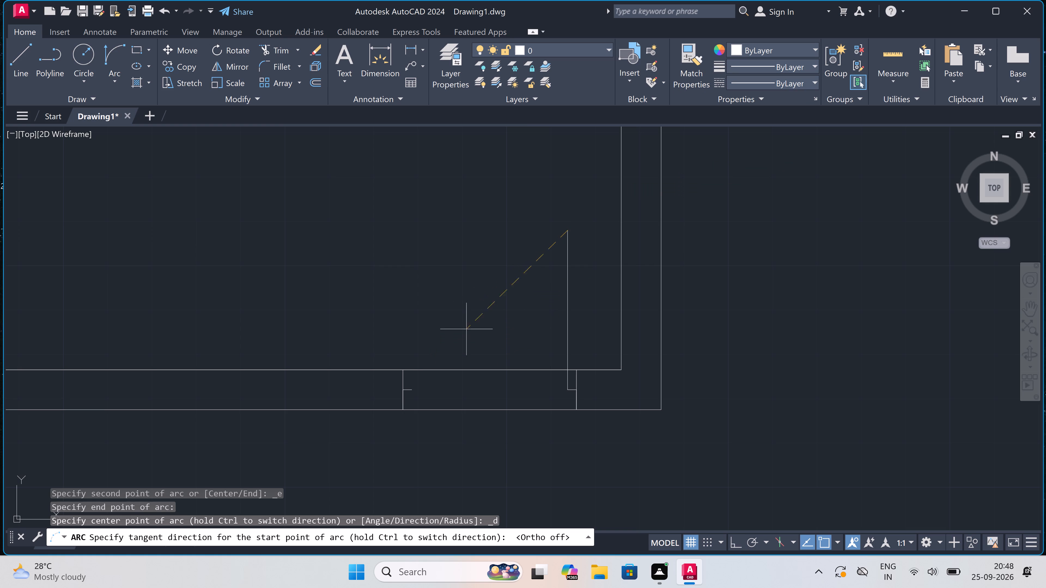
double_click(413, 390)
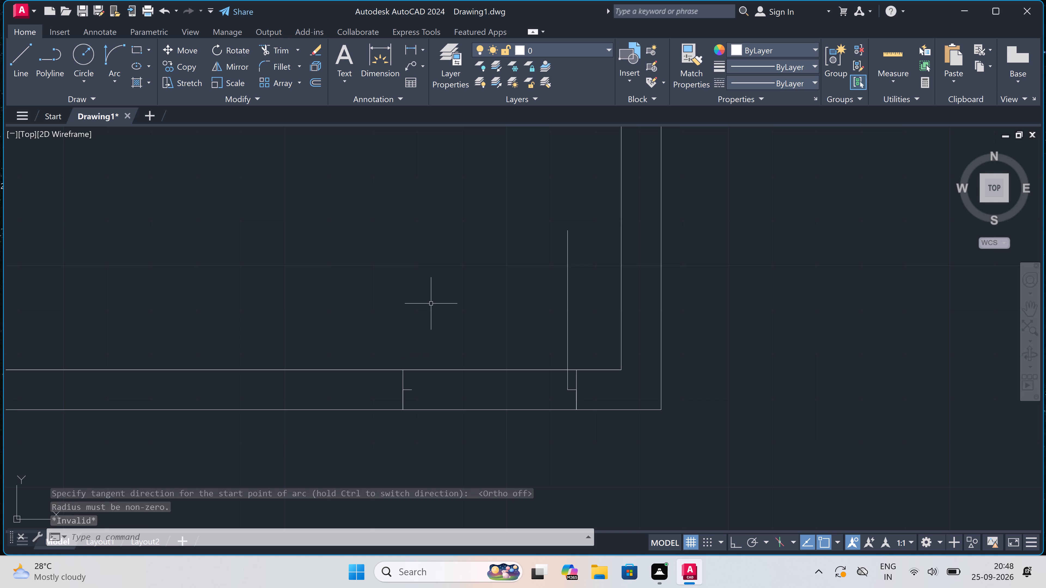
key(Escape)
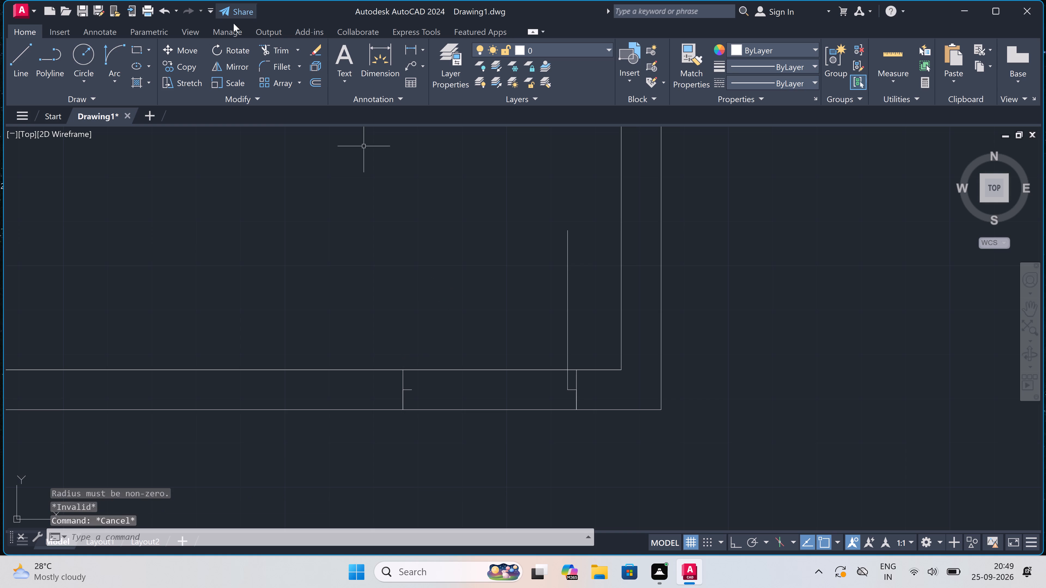
Draw the door swing arc from the west jamb's stop to the top of the door leaf, bulging northwest.
click(107, 54)
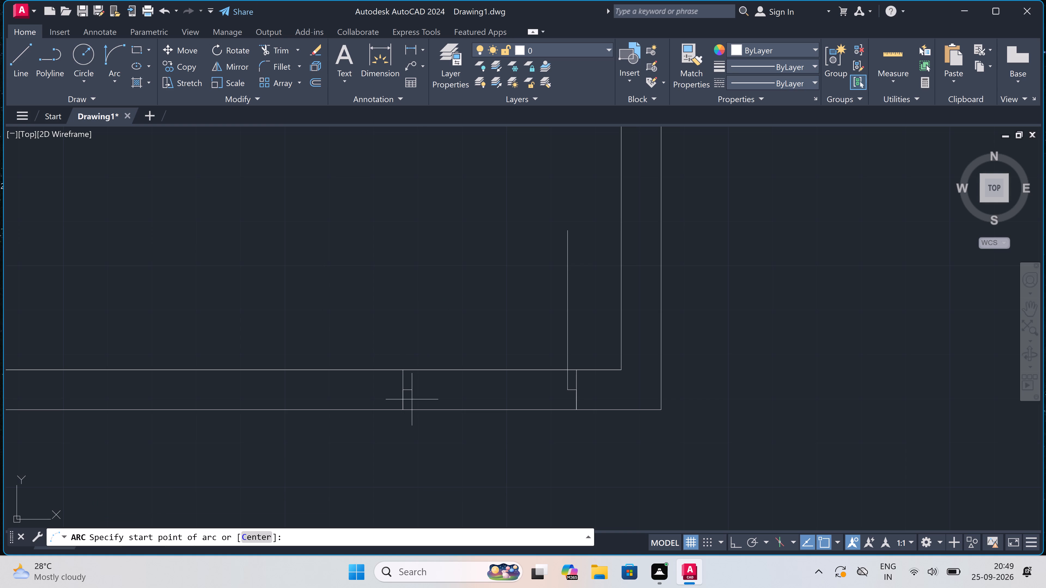
drag(411, 394, 415, 386)
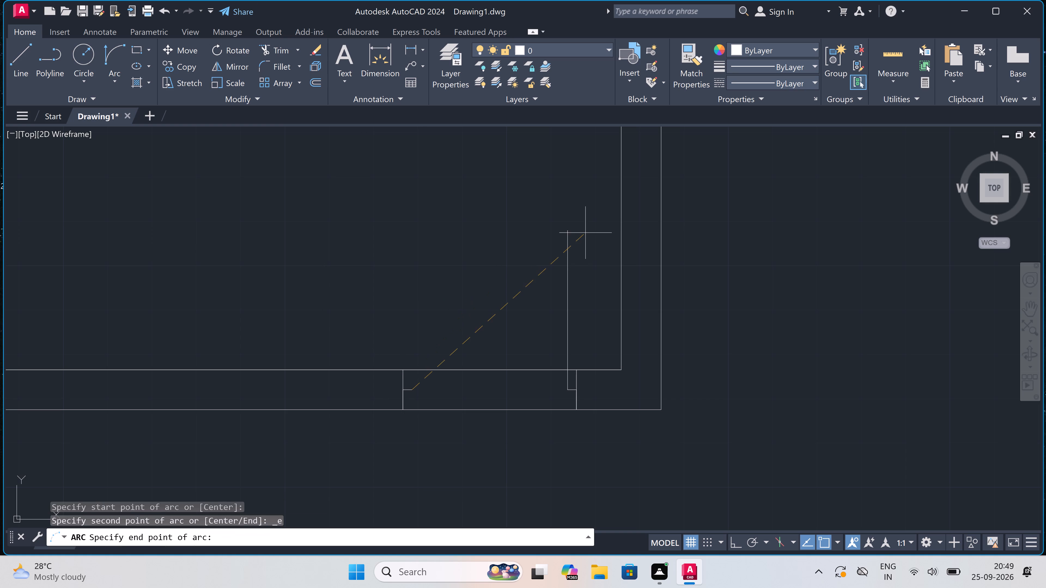
click(570, 231)
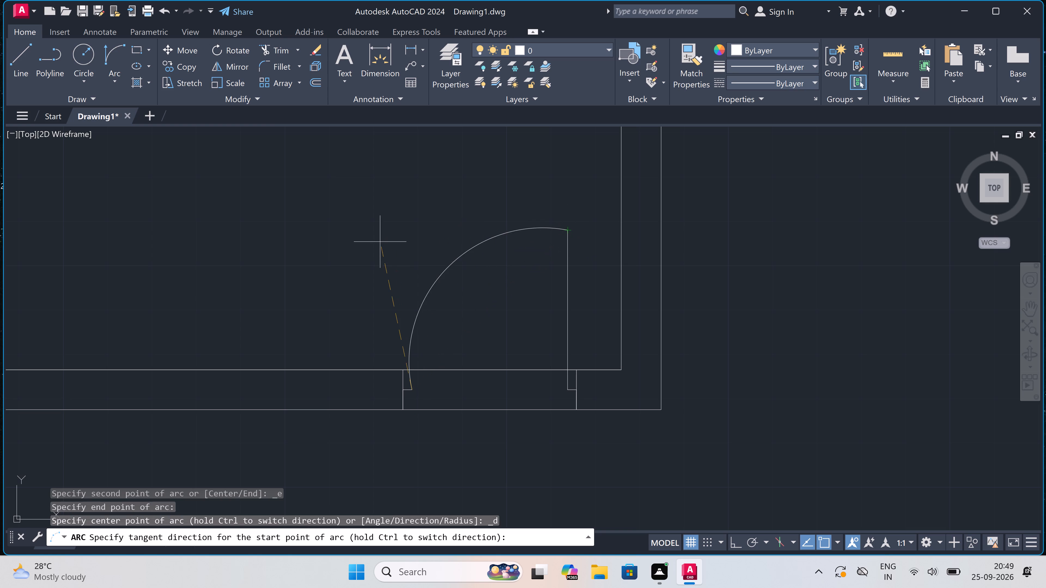
click(390, 231)
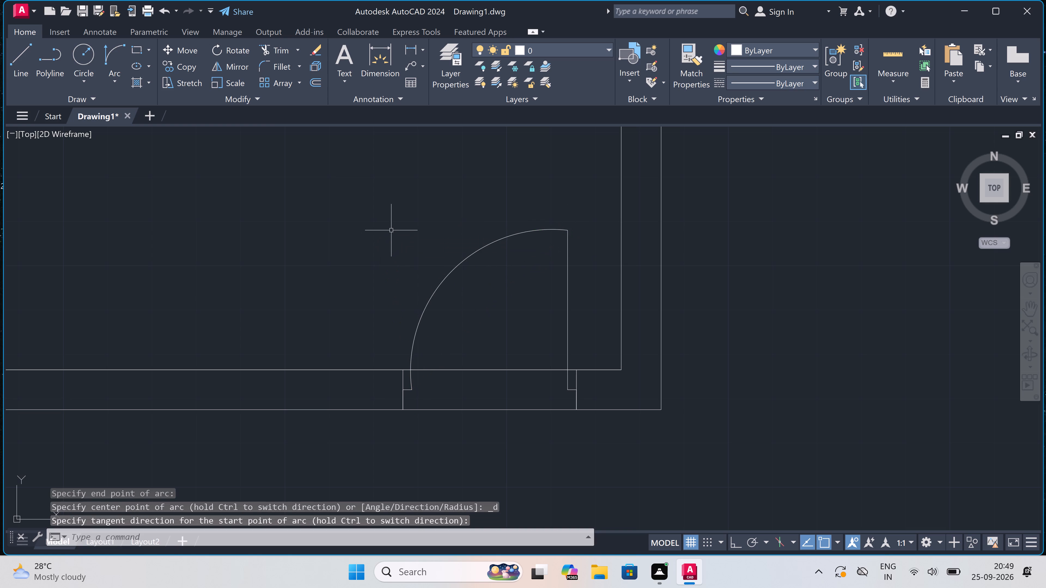
Trim the two south wall lines between the door jambs to open the central room's doorway.
key(t)
key(r)
key(space)
scroll(463, 228, down, 1)
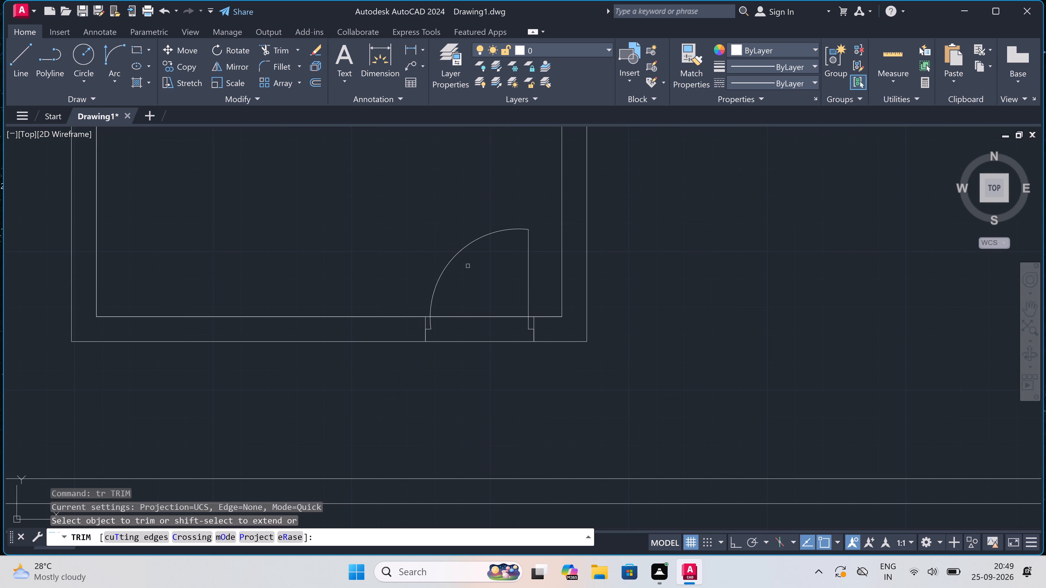
click(469, 283)
double_click(470, 353)
key(Escape)
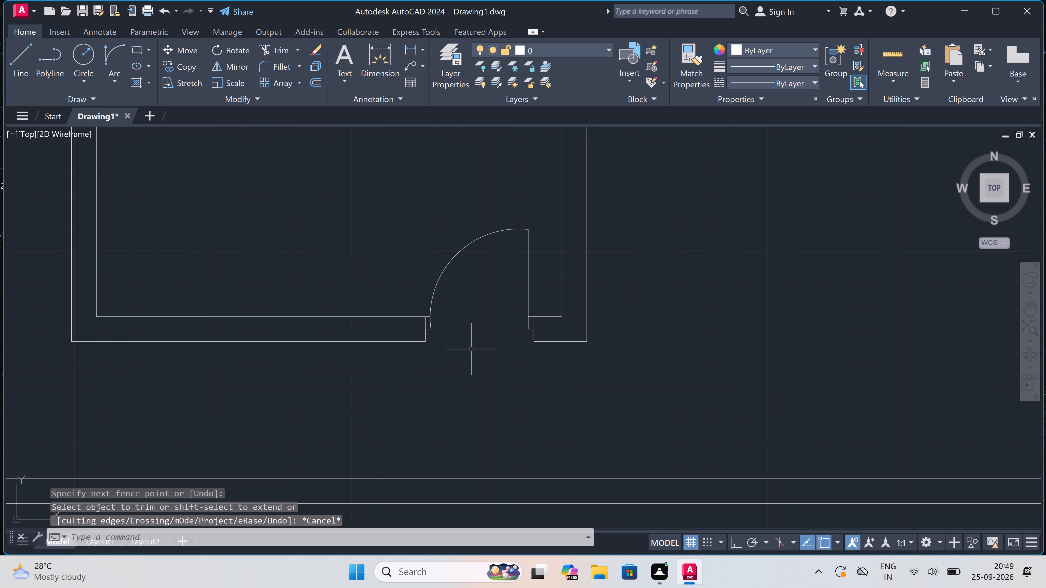
Extend the outer west wall line south to meet the lower east-west wall.
scroll(471, 349, down, 4)
scroll(471, 348, up, 1)
scroll(471, 348, down, 1)
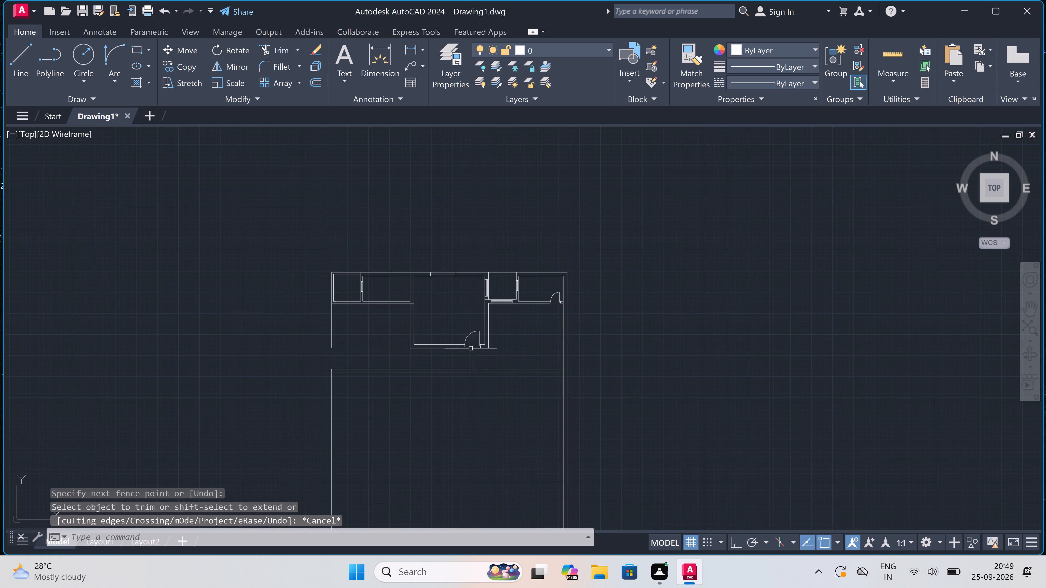
scroll(248, 351, up, 1)
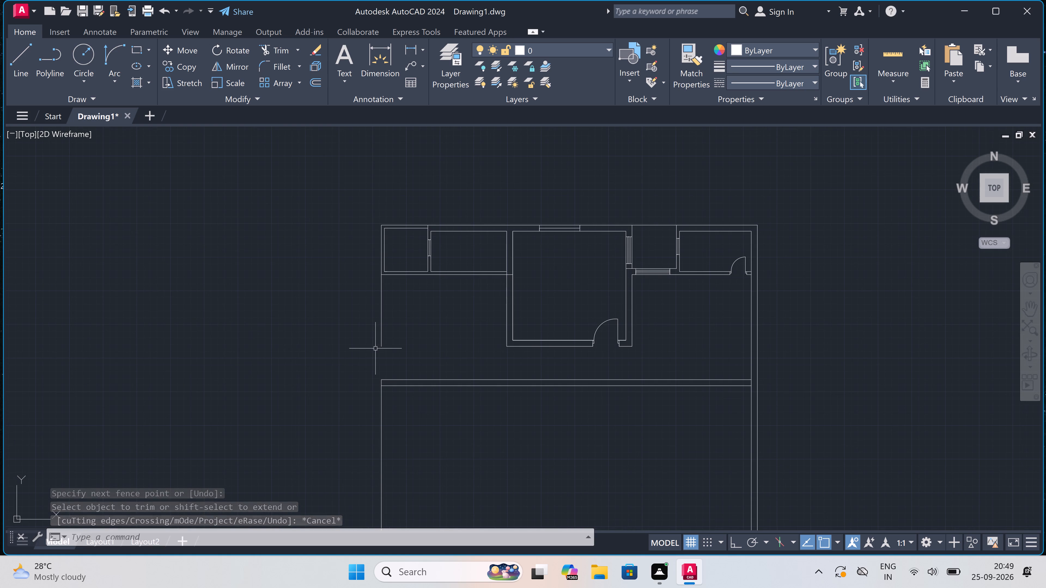
scroll(389, 334, up, 1)
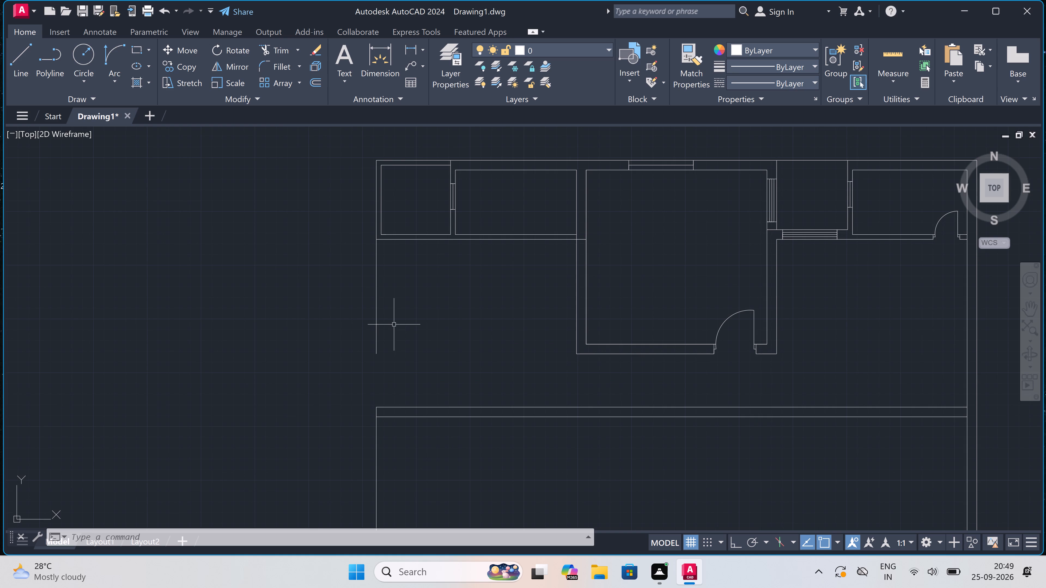
key(e)
key(x)
key(space)
double_click(400, 307)
click(299, 311)
click(466, 308)
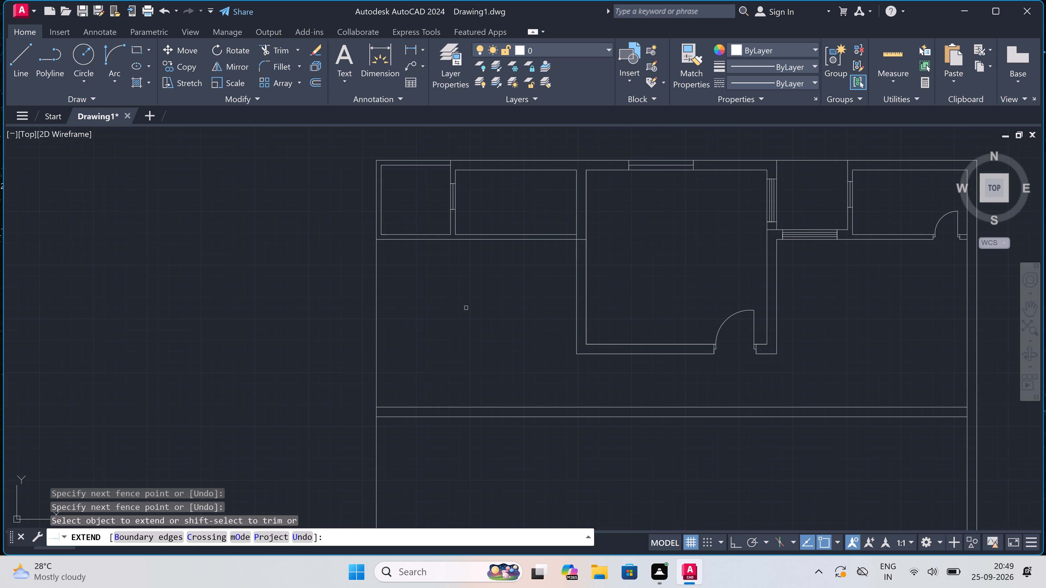
key(Escape)
Draw the west wall's inner line, offset 9" east of the outer line, from the lower east-west wall north to the partition's south line.
text(l)
key(space)
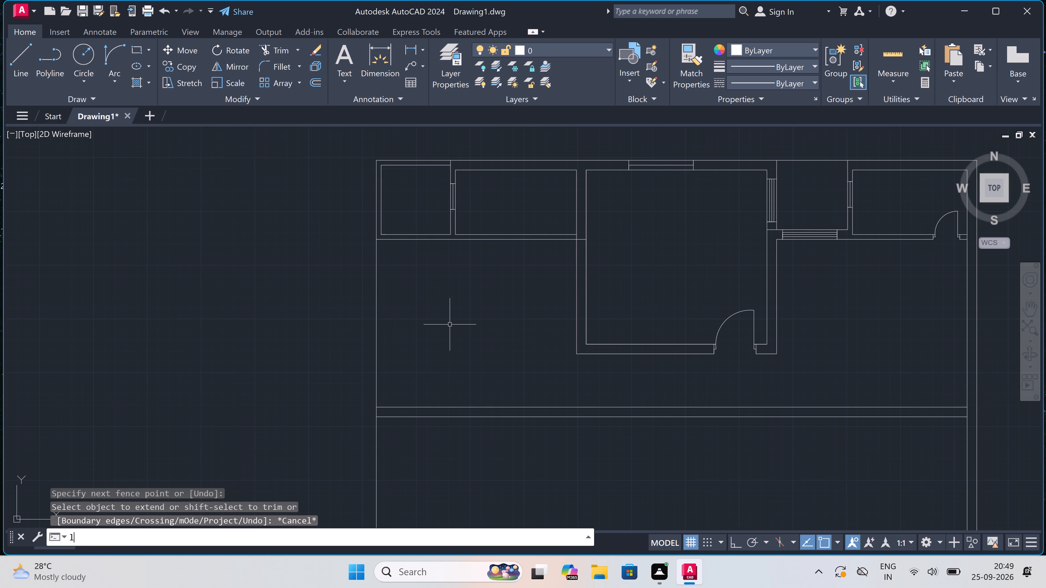
scroll(387, 406, up, 2)
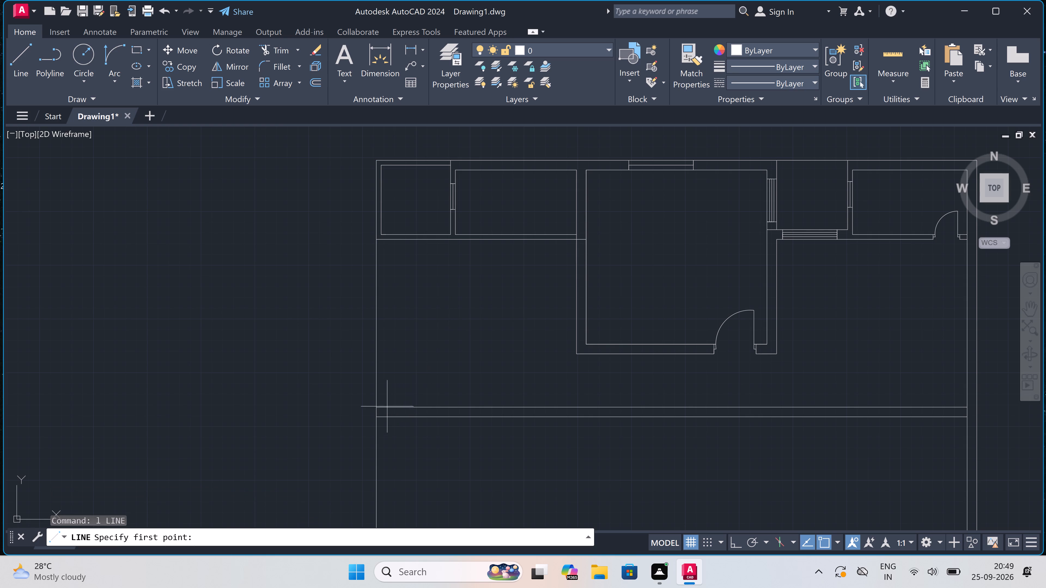
click(355, 407)
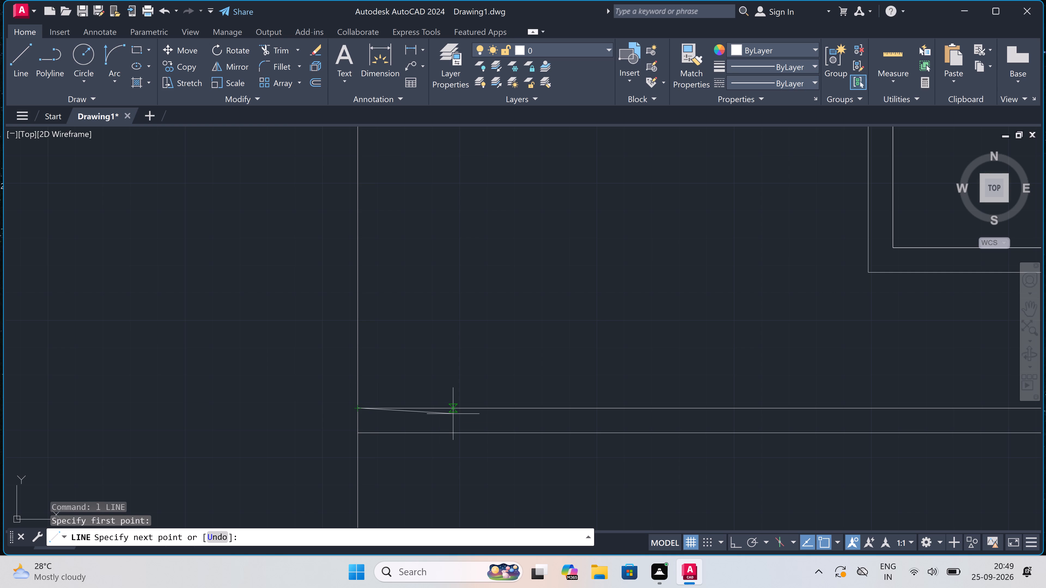
key(F8)
text(9")
key(space)
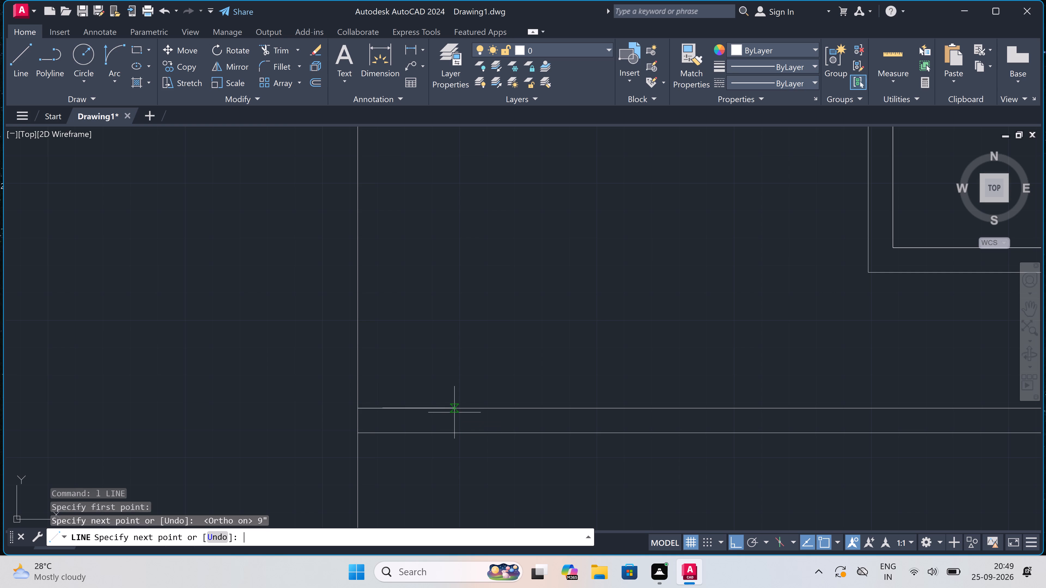
scroll(436, 330, down, 2)
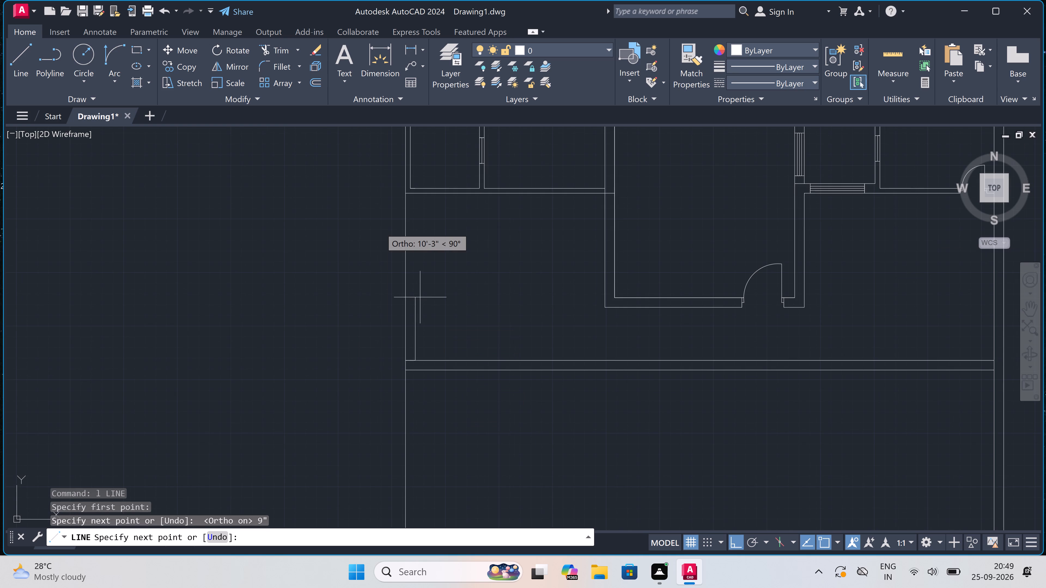
scroll(393, 174, up, 2)
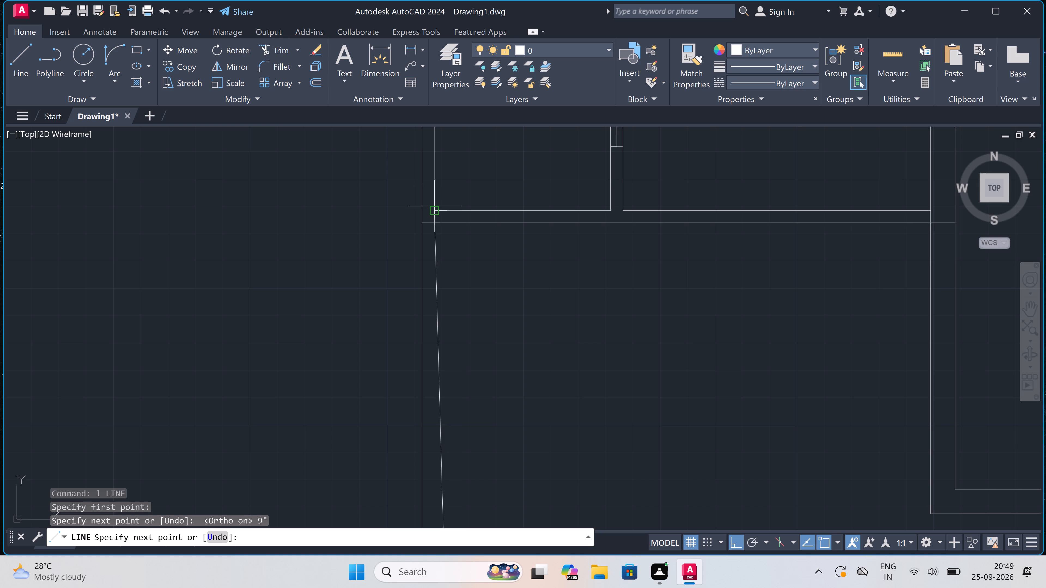
scroll(443, 222, up, 1)
click(443, 222)
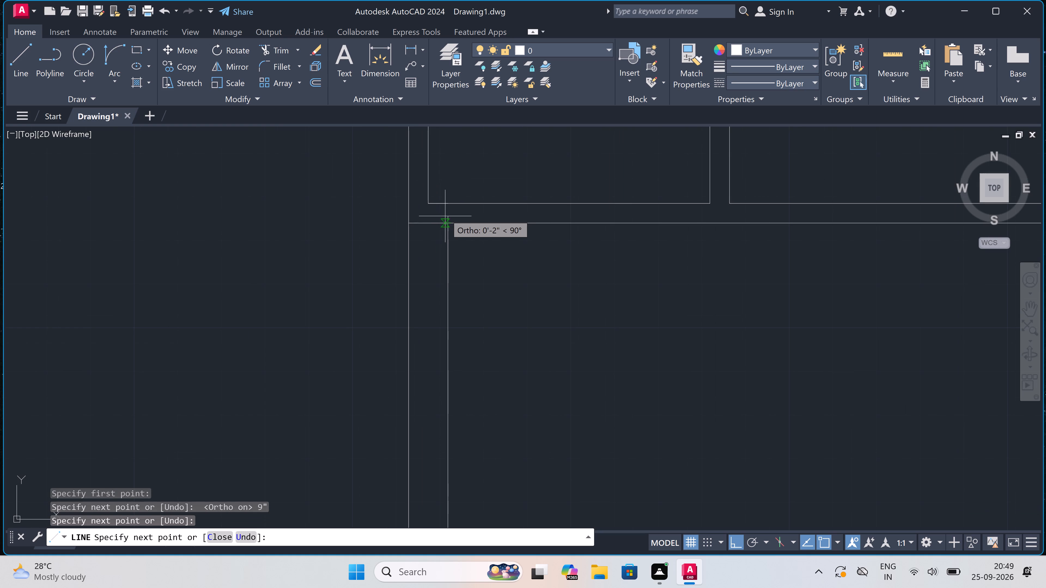
key(Escape)
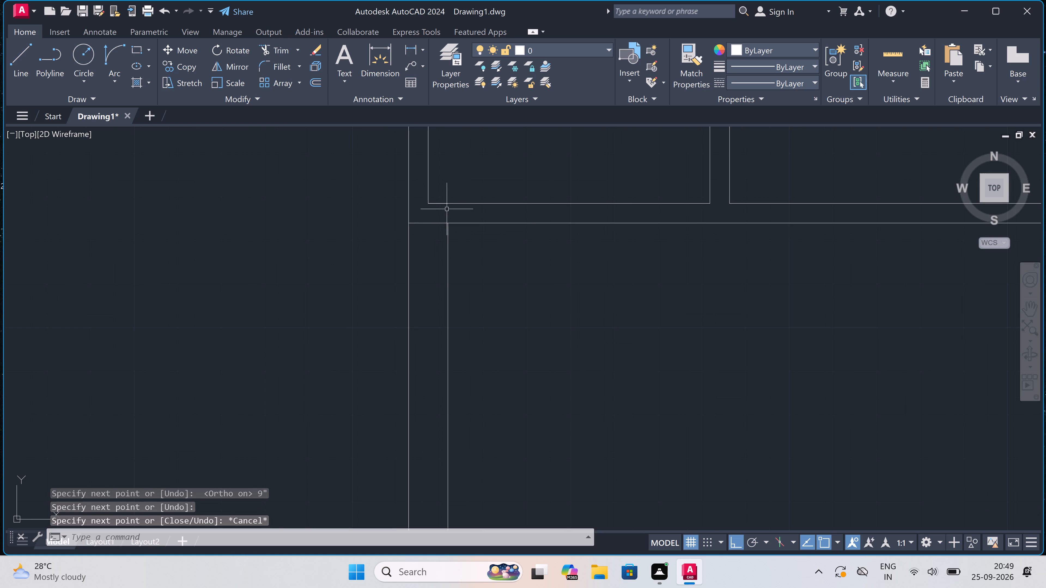
Continue the inner west wall line north across the partition, finishing with a line west along the partition's north face to the outer wall.
scroll(447, 209, down, 2)
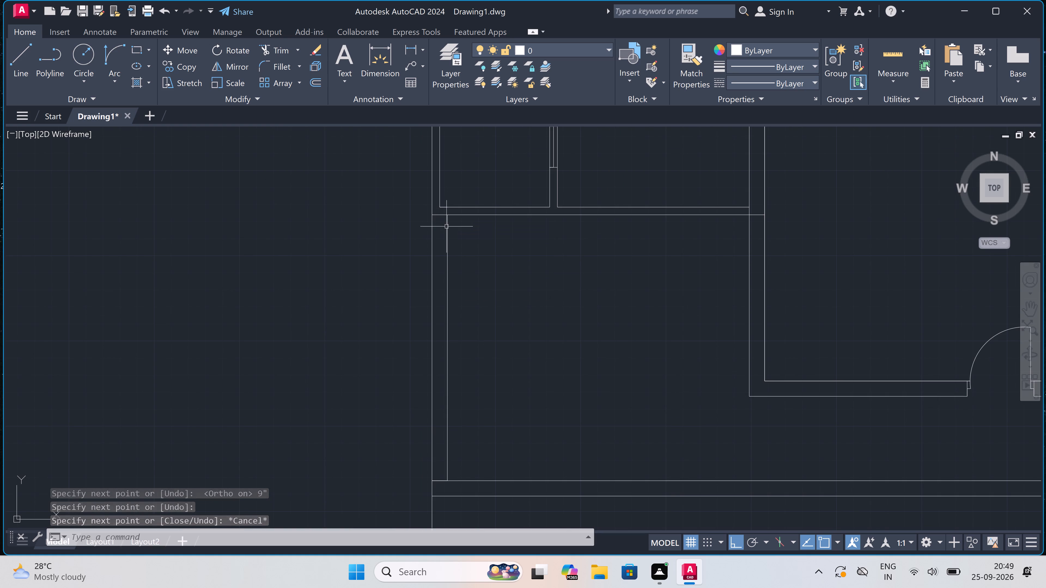
scroll(436, 185, up, 2)
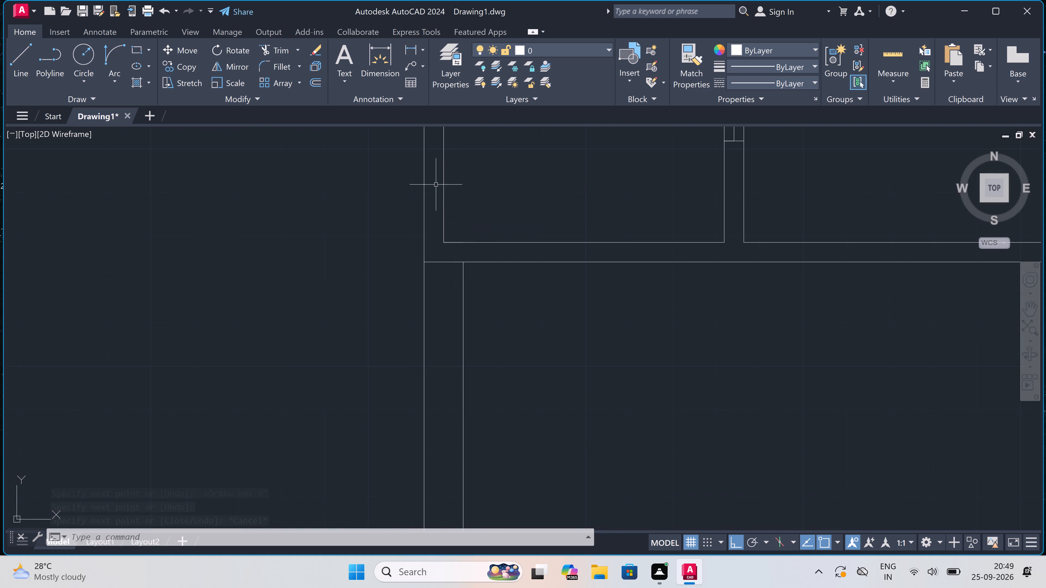
scroll(444, 225, up, 1)
key(space)
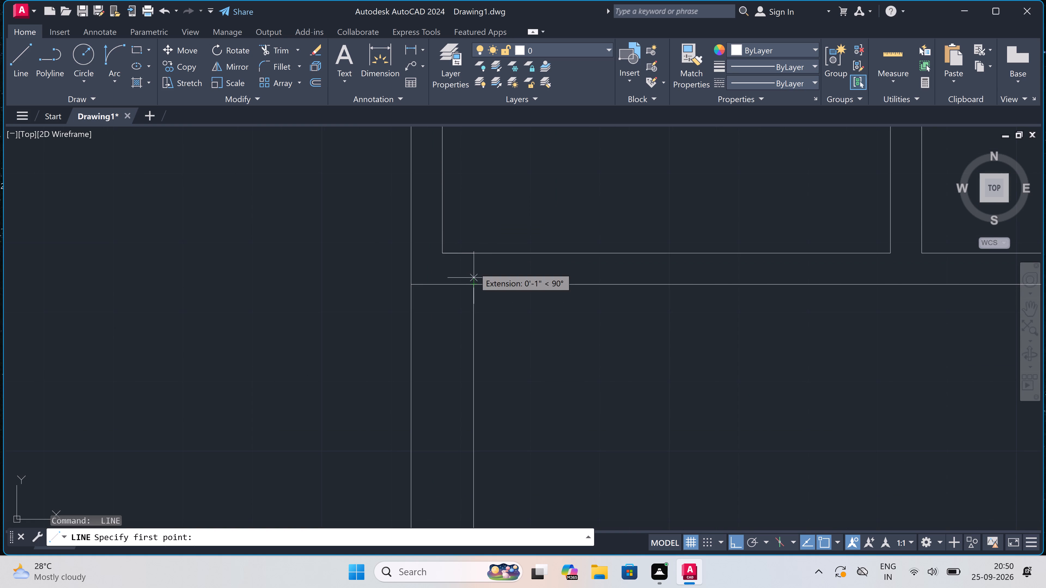
click(473, 287)
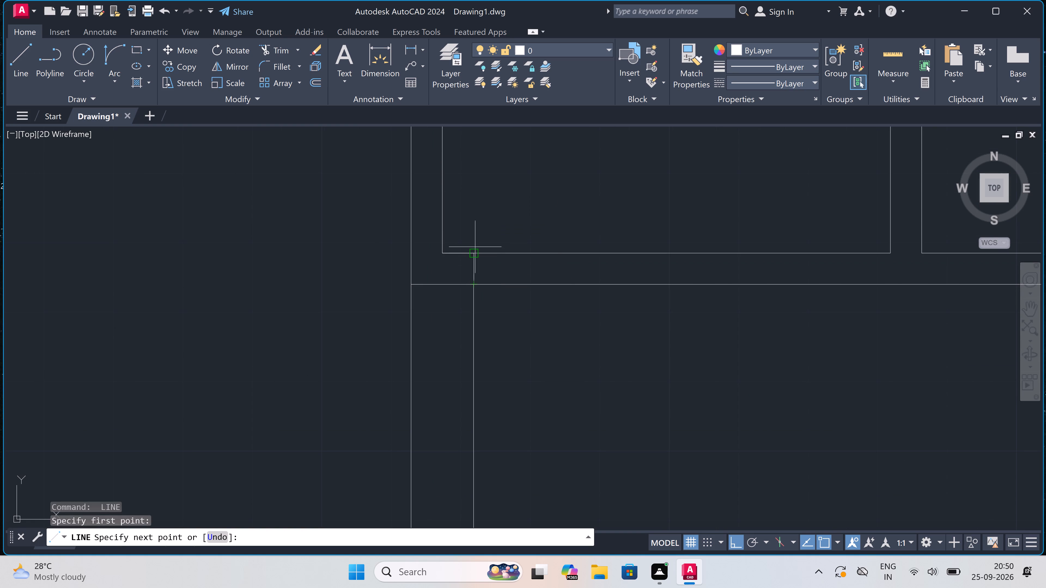
click(475, 249)
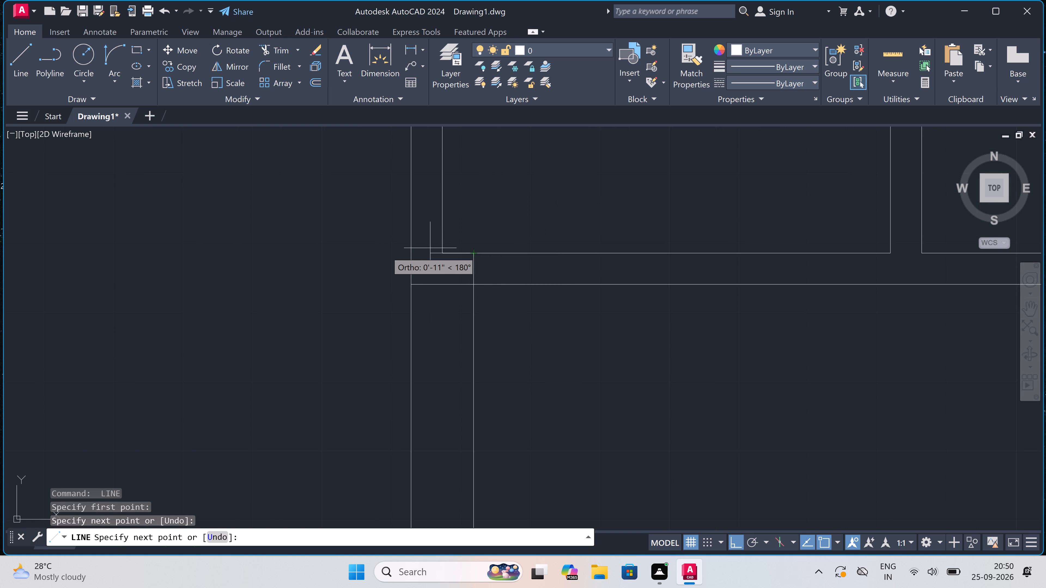
click(408, 255)
key(Escape)
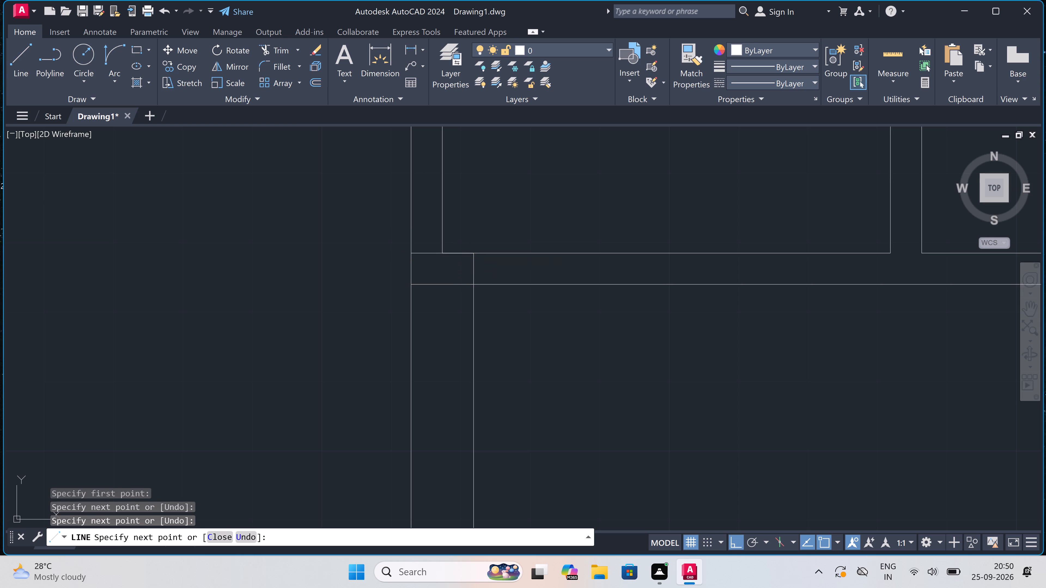
Trim the partition's south line and the lower wall's north line where they cross the west wall's thickness.
text(tr)
key(space)
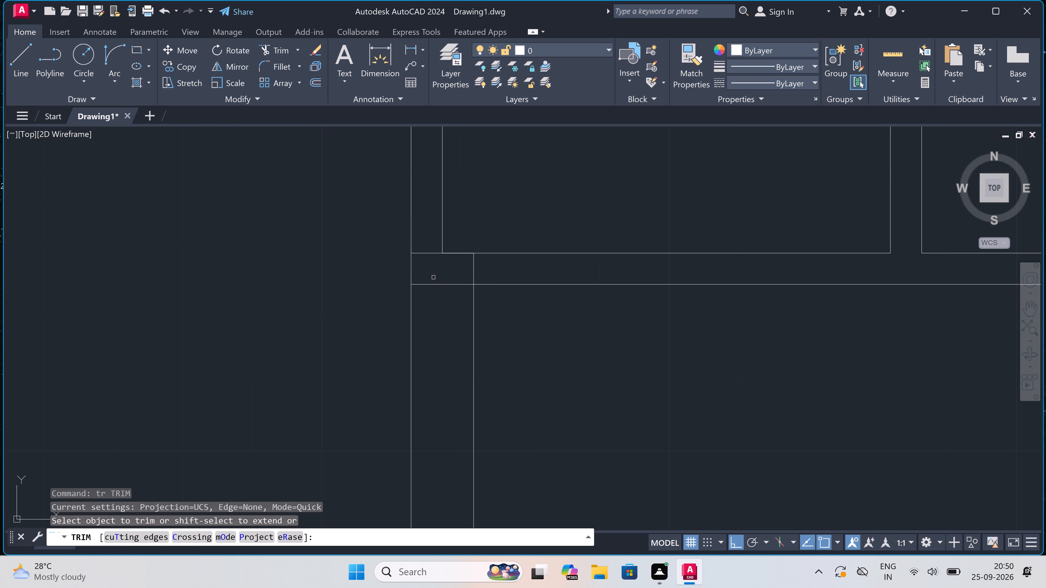
click(434, 277)
click(434, 310)
scroll(443, 278, down, 5)
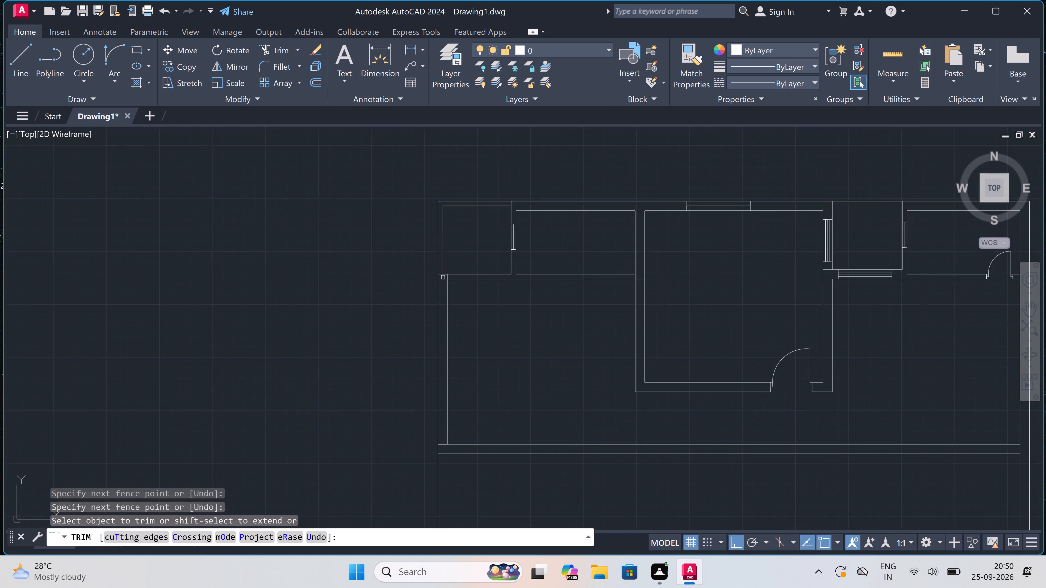
scroll(443, 277, down, 1)
scroll(438, 347, up, 3)
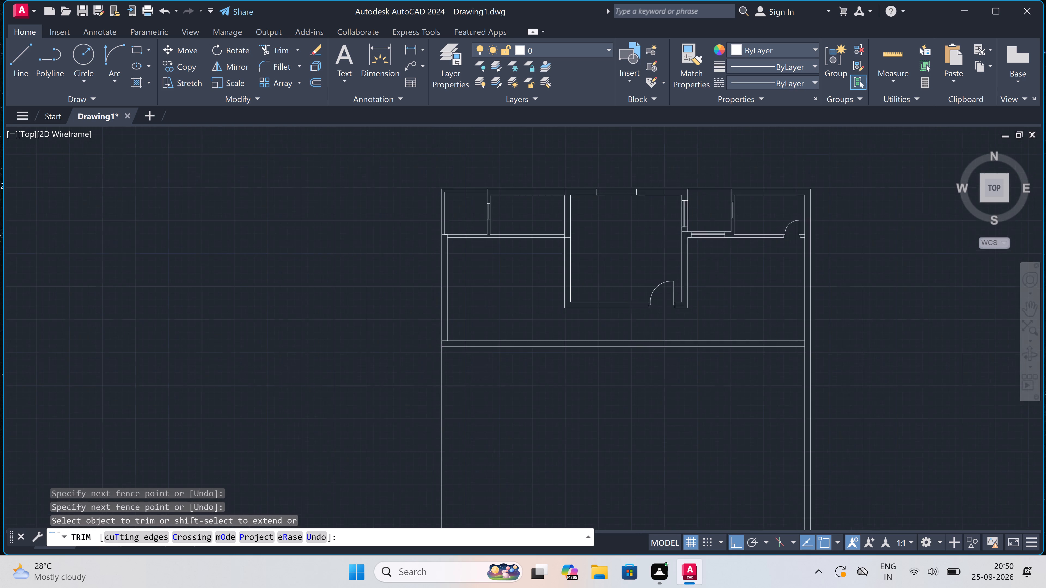
scroll(458, 329, up, 2)
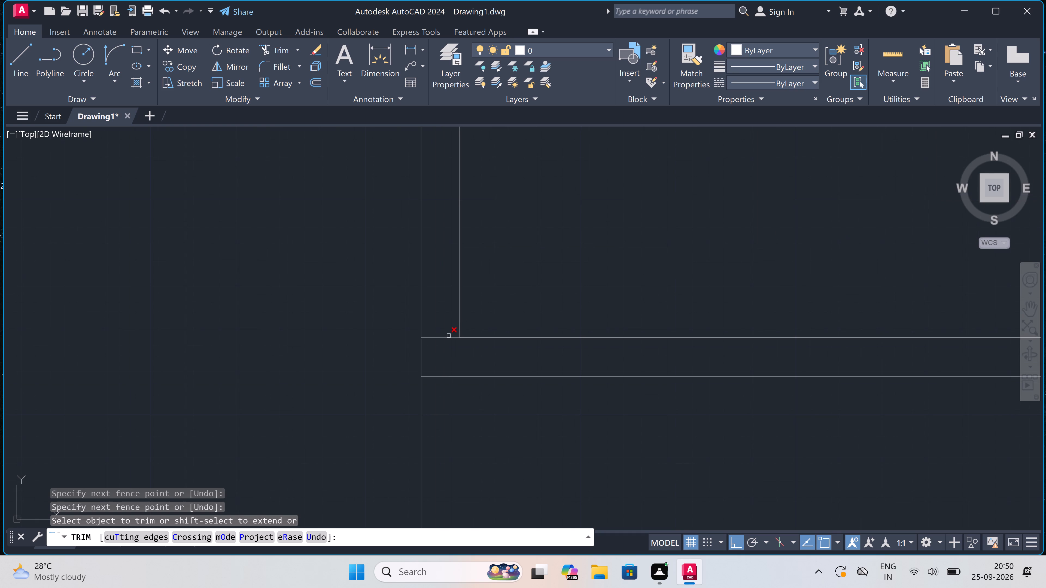
double_click(447, 338)
double_click(446, 338)
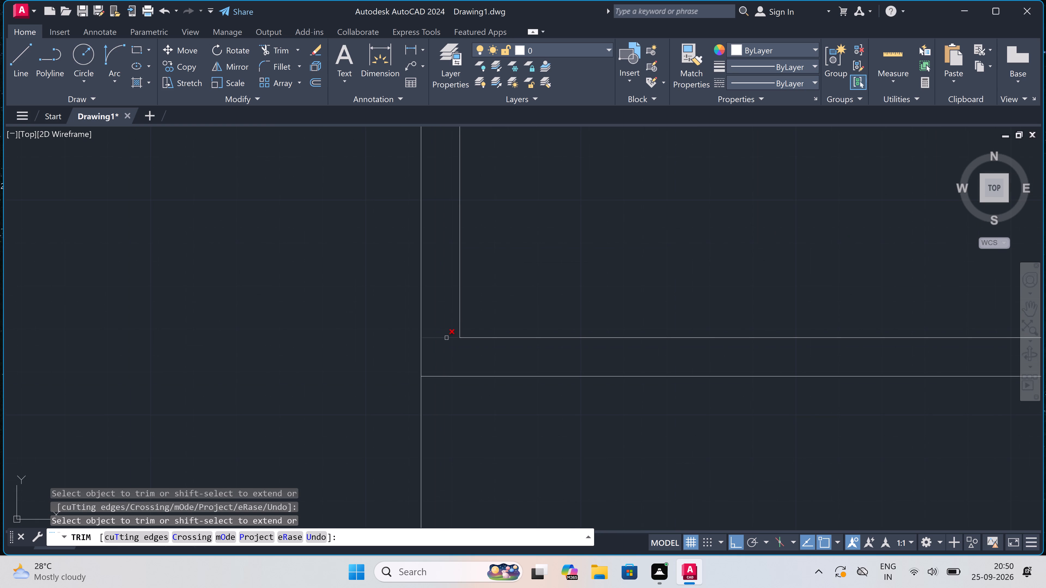
Trim the overlapping line segments where the northwest rooms' south partition meets the central room's west wall.
scroll(446, 337, down, 4)
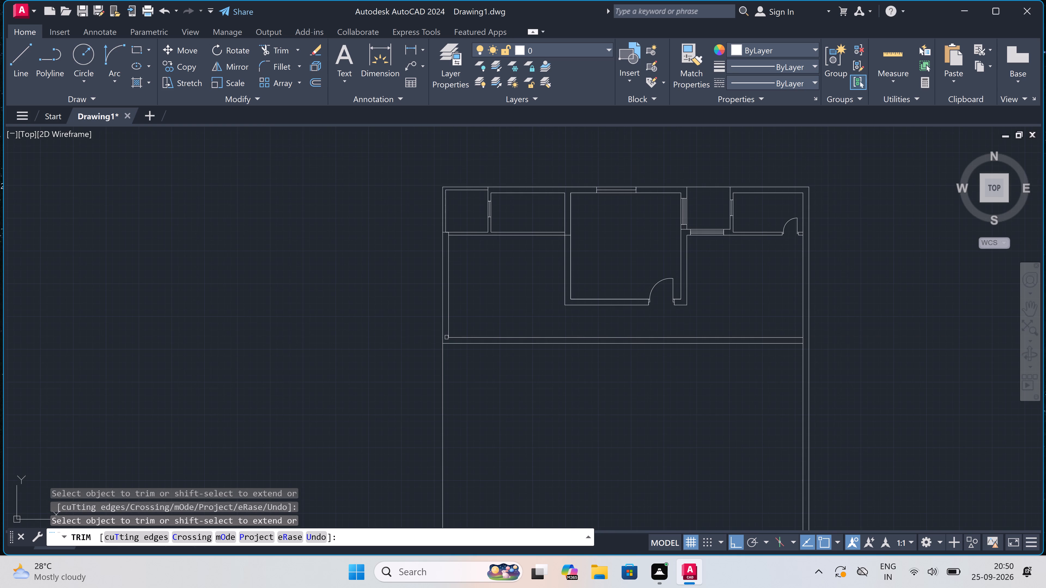
scroll(446, 336, down, 2)
scroll(456, 336, up, 2)
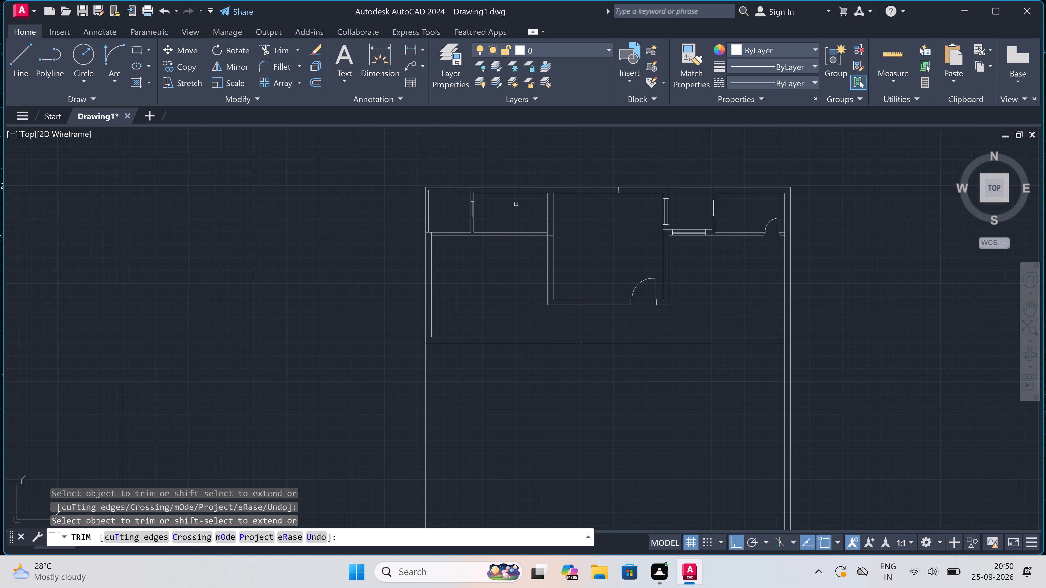
scroll(524, 221, up, 2)
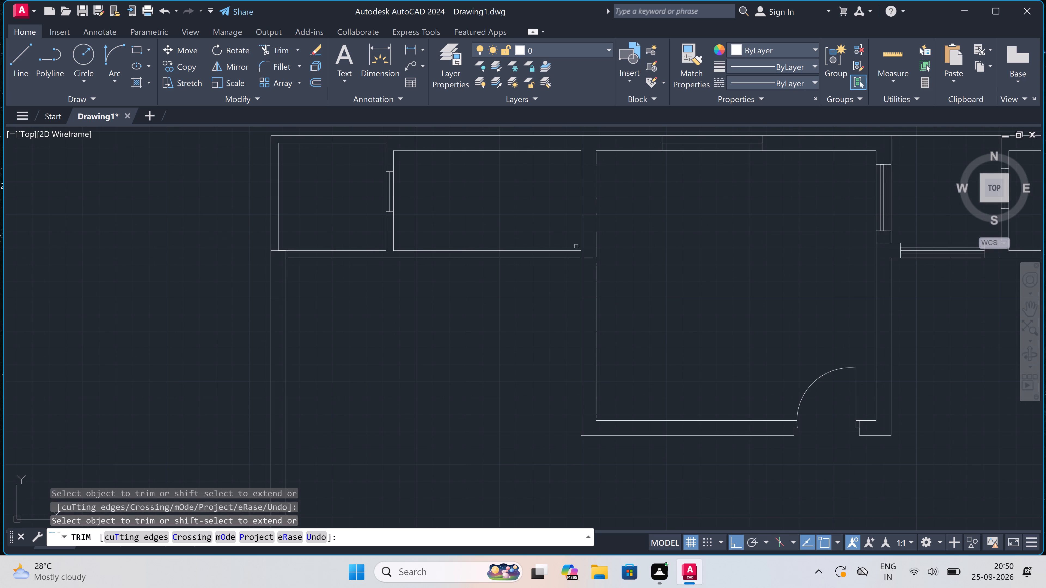
scroll(580, 253, up, 2)
click(596, 256)
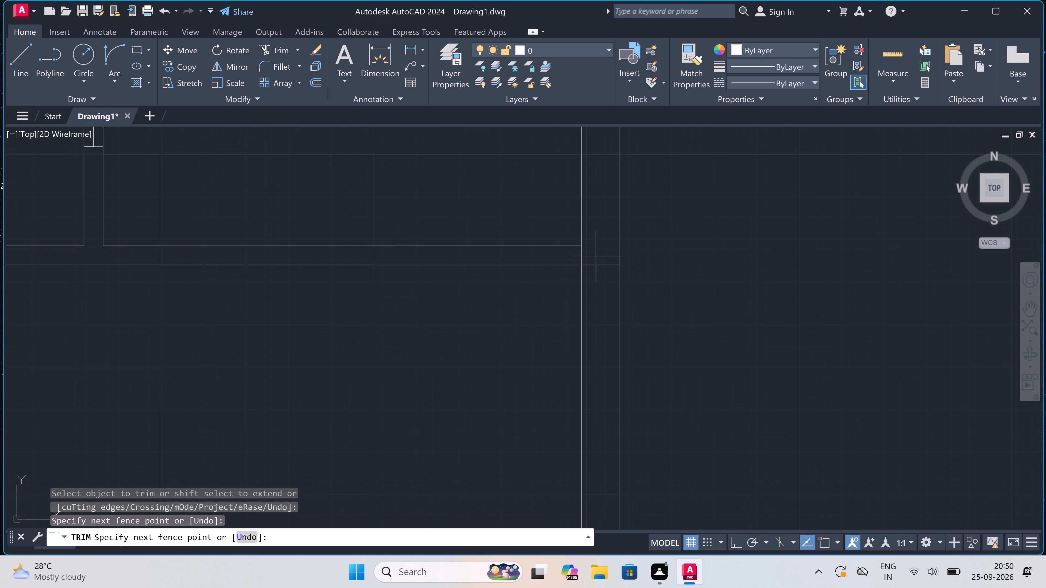
click(592, 287)
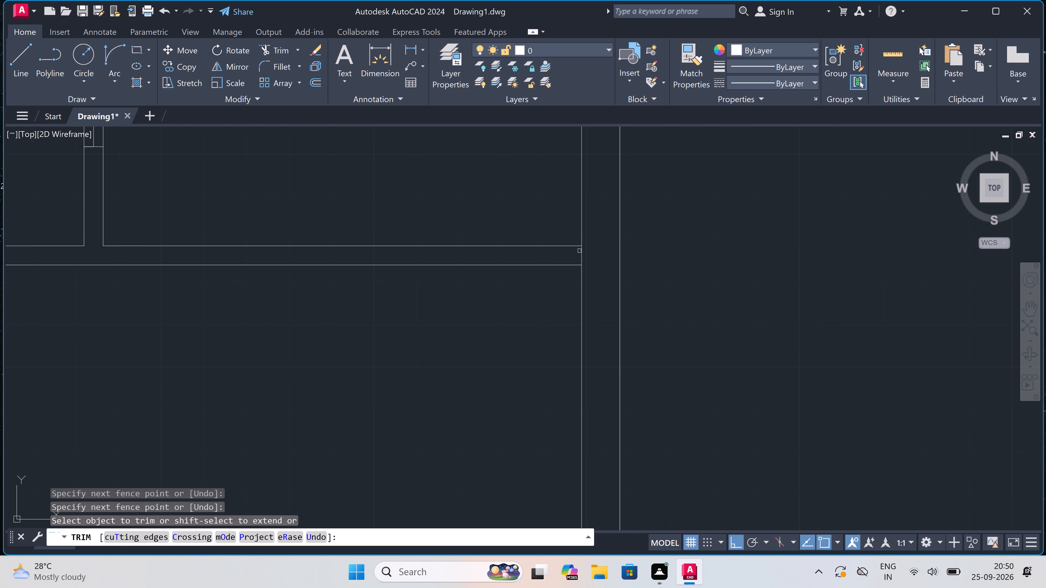
click(580, 252)
key(Escape)
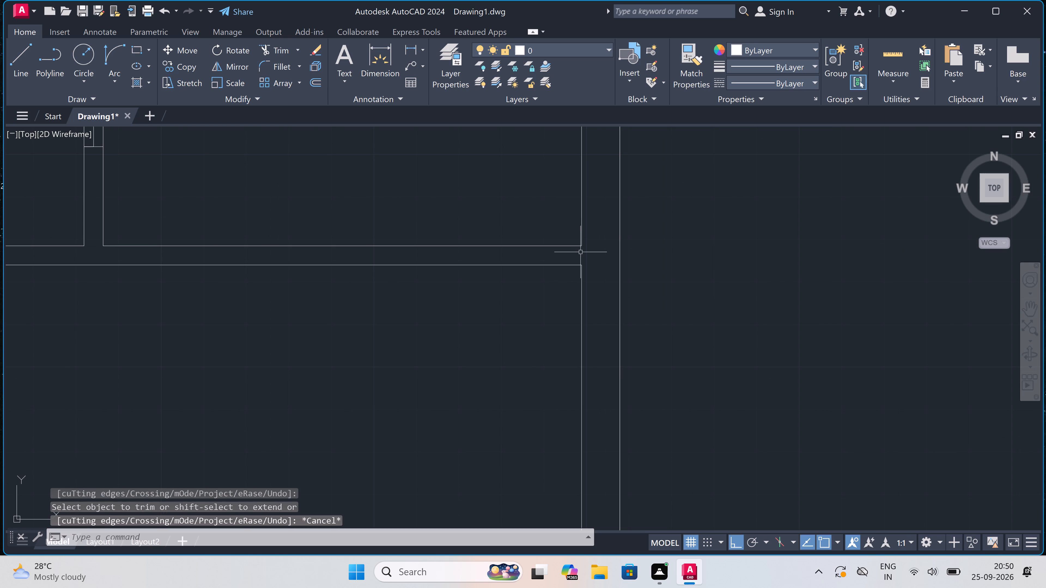
Draw a door's east jamb across the partition just west of the central room, with a 2" stop and a 2' leaf going north.
key(l)
key(space)
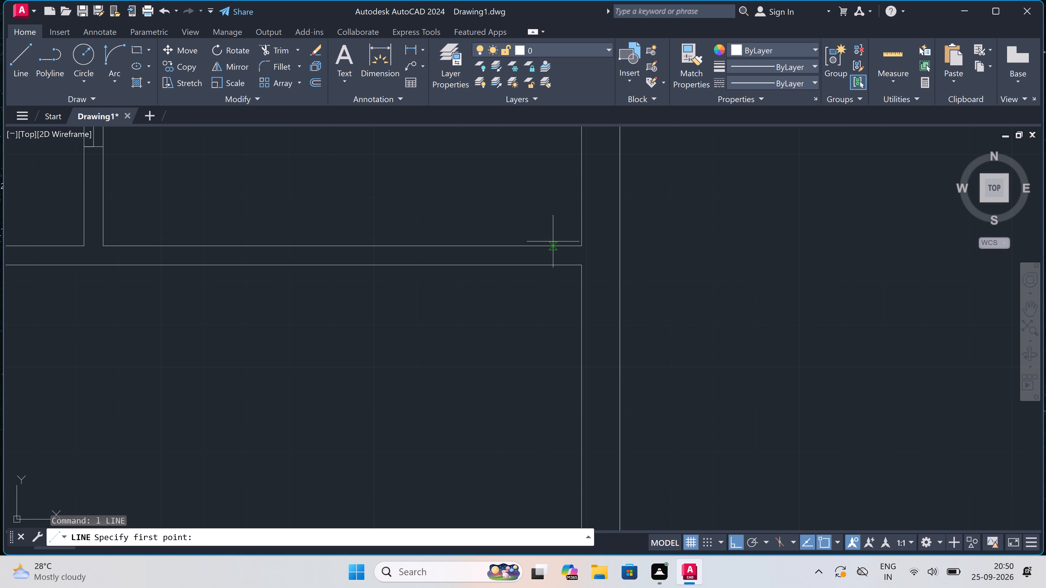
click(554, 244)
click(552, 264)
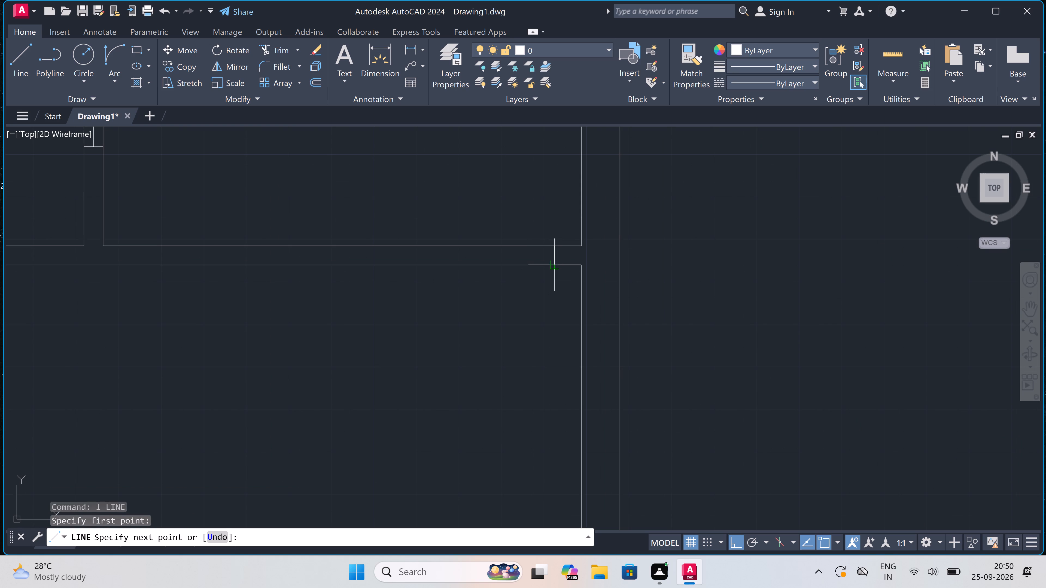
click(552, 255)
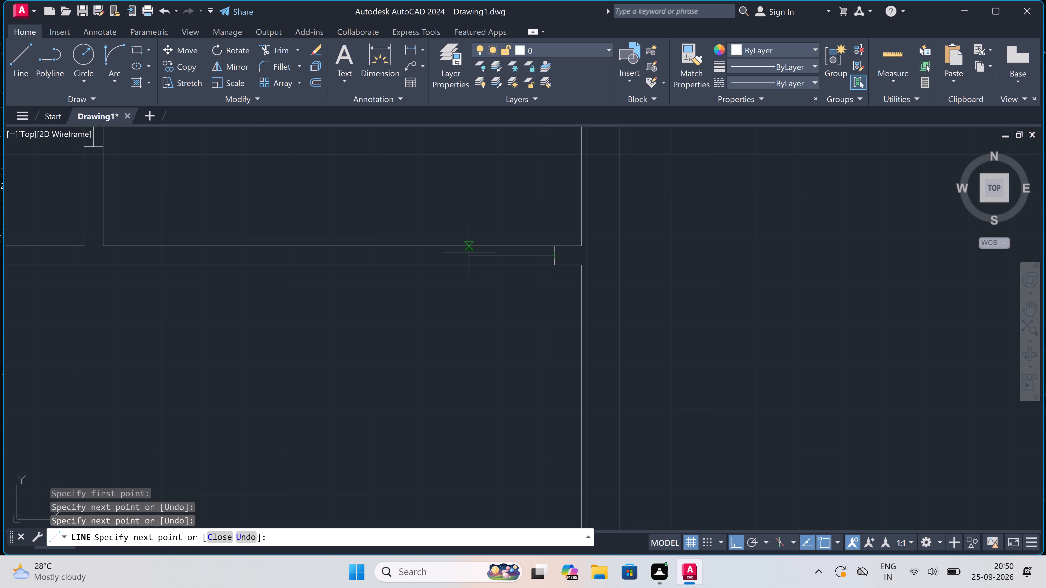
text(2")
key(space)
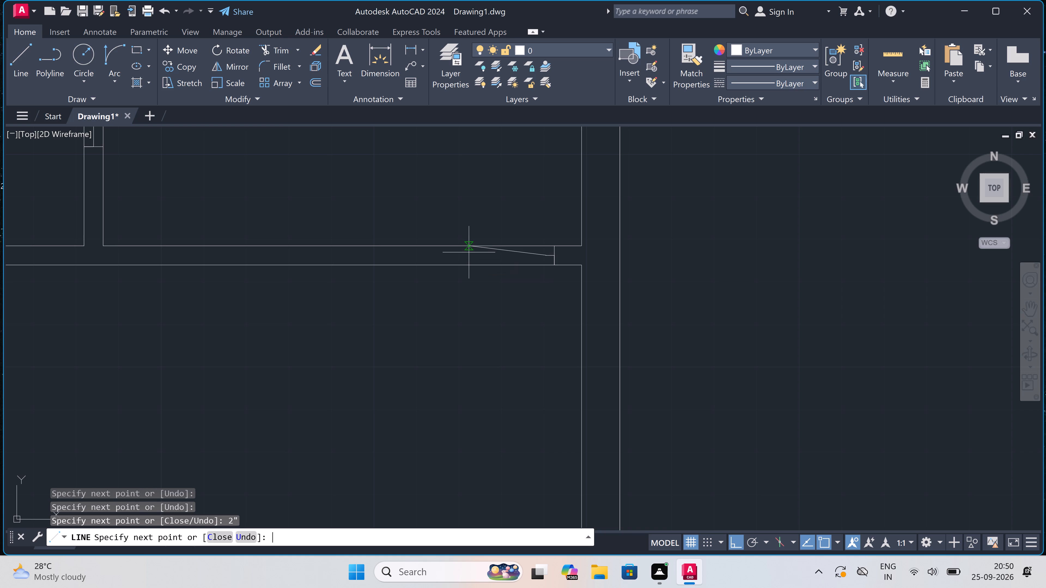
text(2')
key(space)
key(Escape)
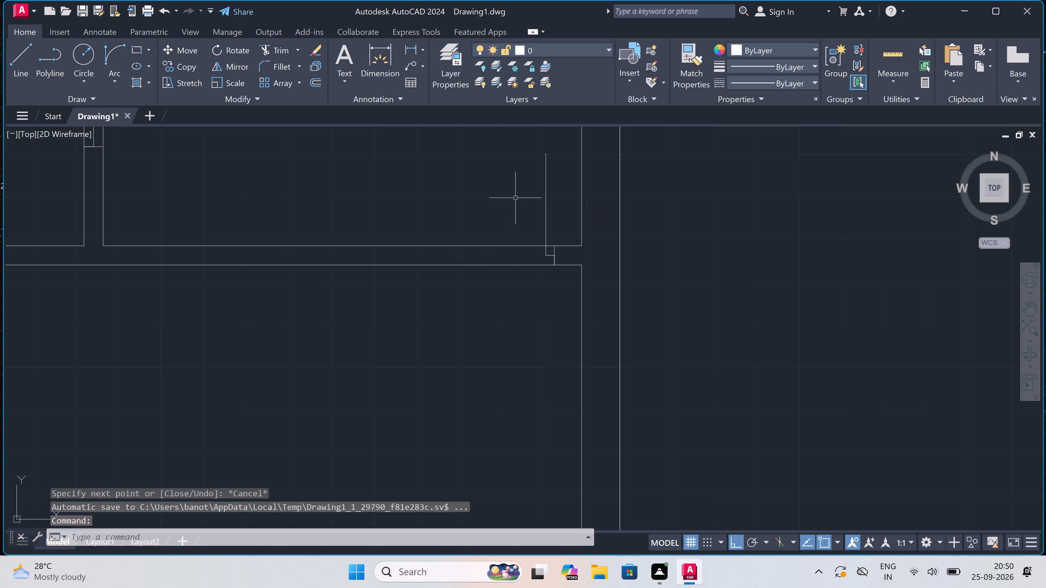
Draw the door's west jamb across the same partition with a 2" stop pointing east from its midpoint.
key(space)
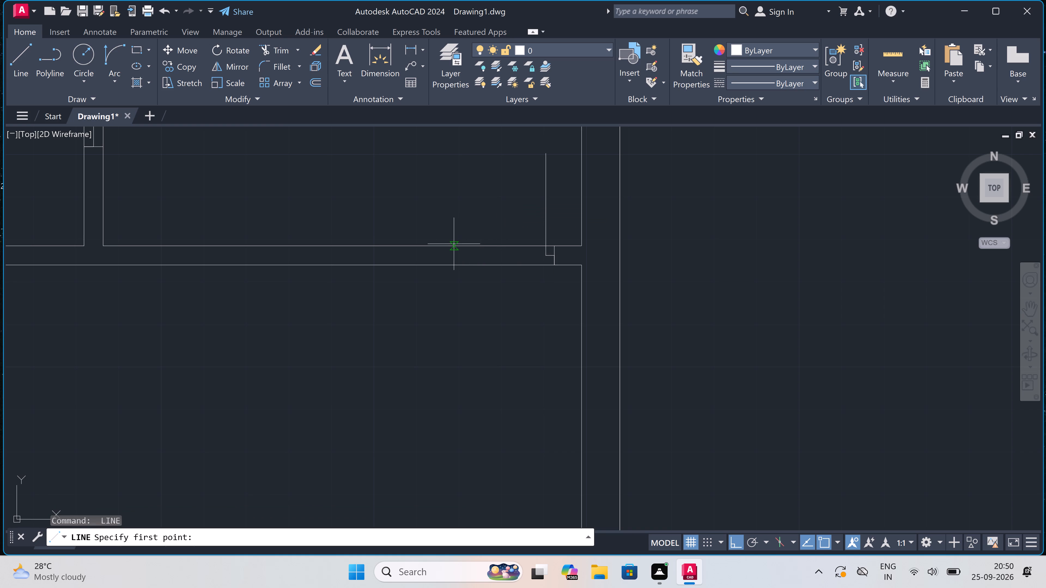
click(452, 244)
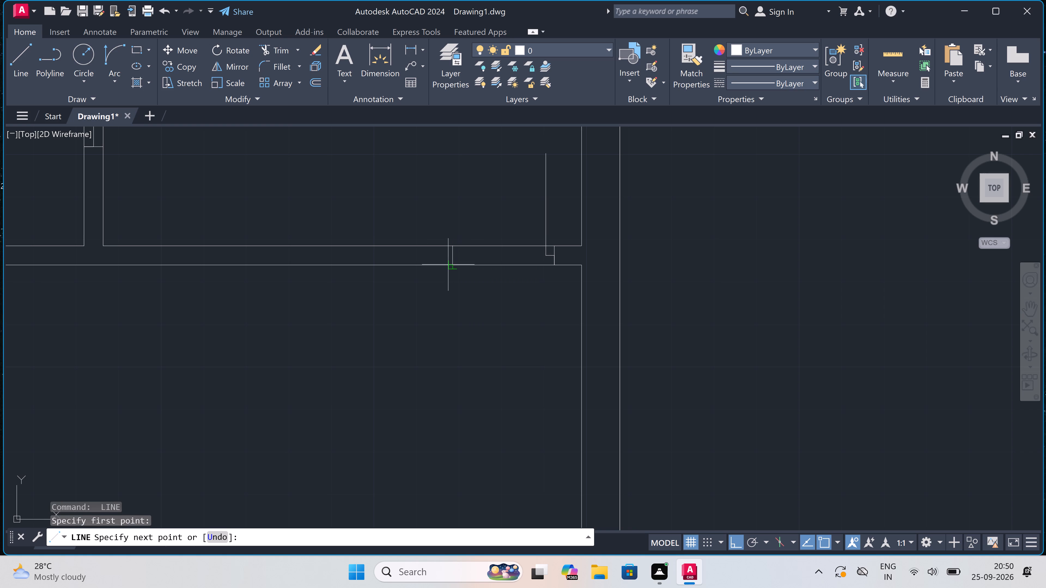
click(448, 265)
click(451, 252)
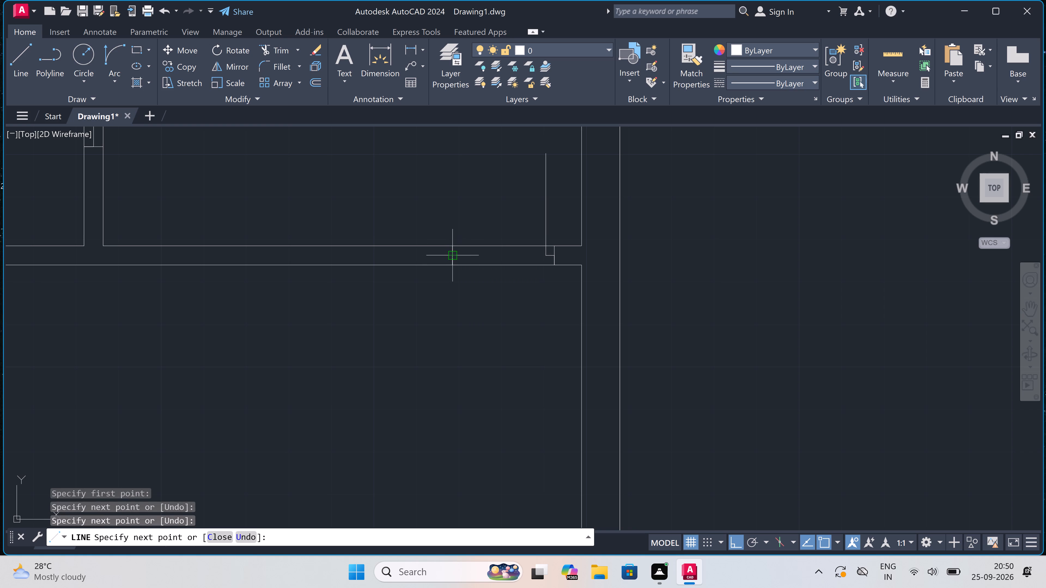
text(2")
key(space)
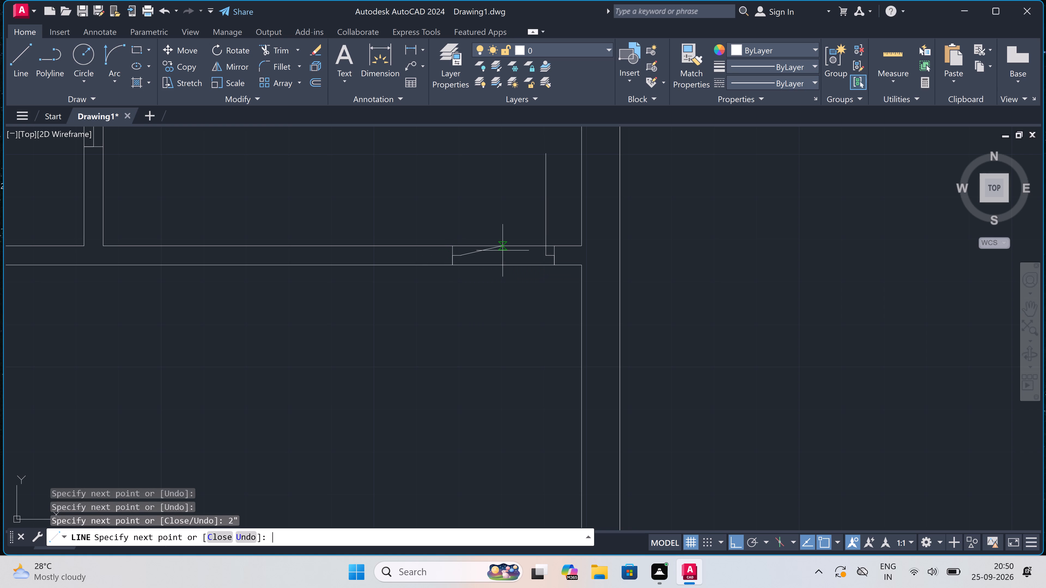
key(Escape)
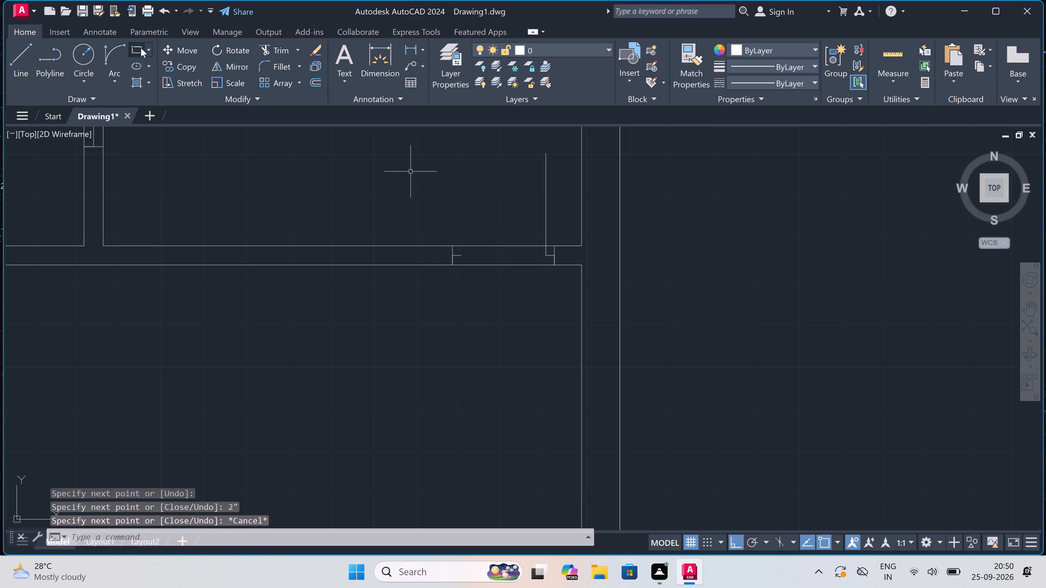
Draw the door's swing arc from the north end of the 2' leaf to the west jamb's stop.
double_click(120, 50)
scroll(489, 346, down, 2)
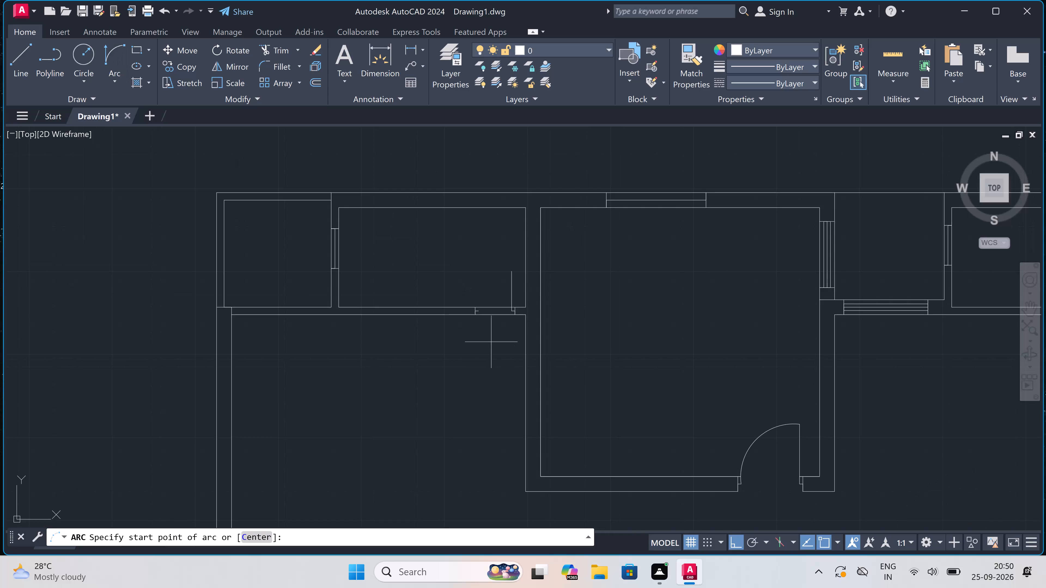
scroll(497, 313, up, 2)
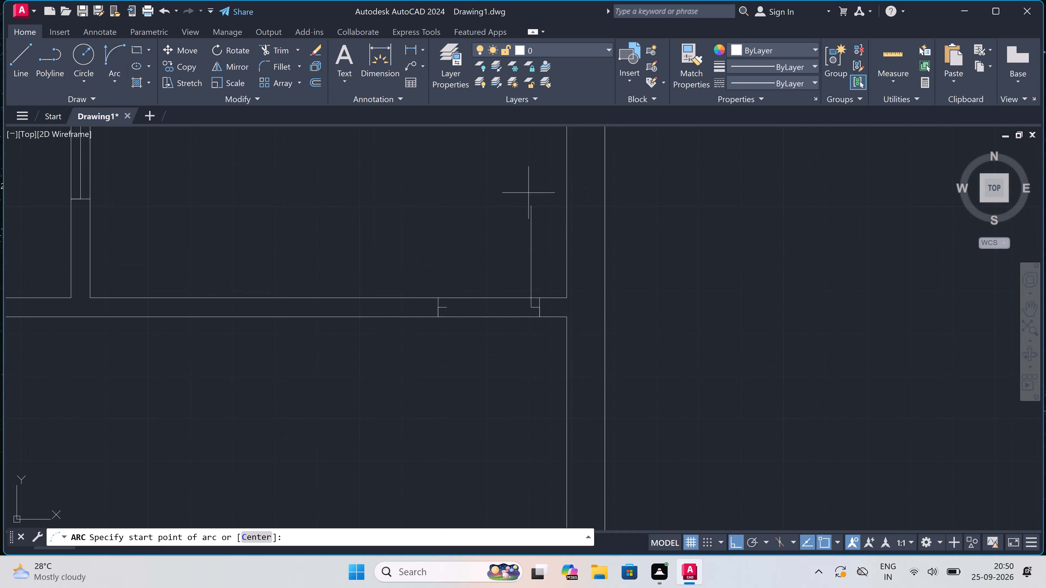
click(529, 204)
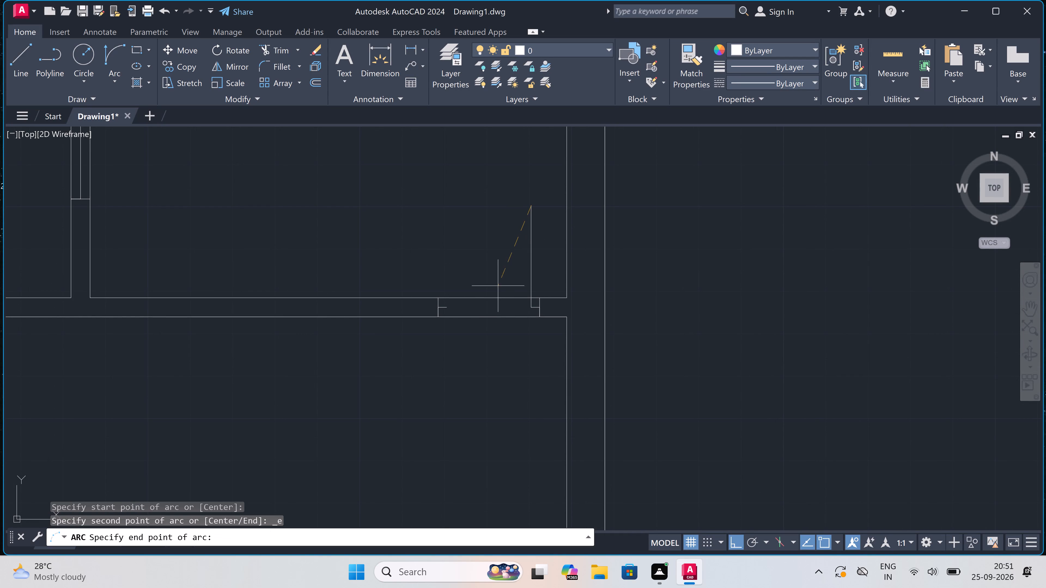
click(446, 308)
click(419, 275)
Trim the partition lines between the two jambs to open the doorway west of the central room.
key(t)
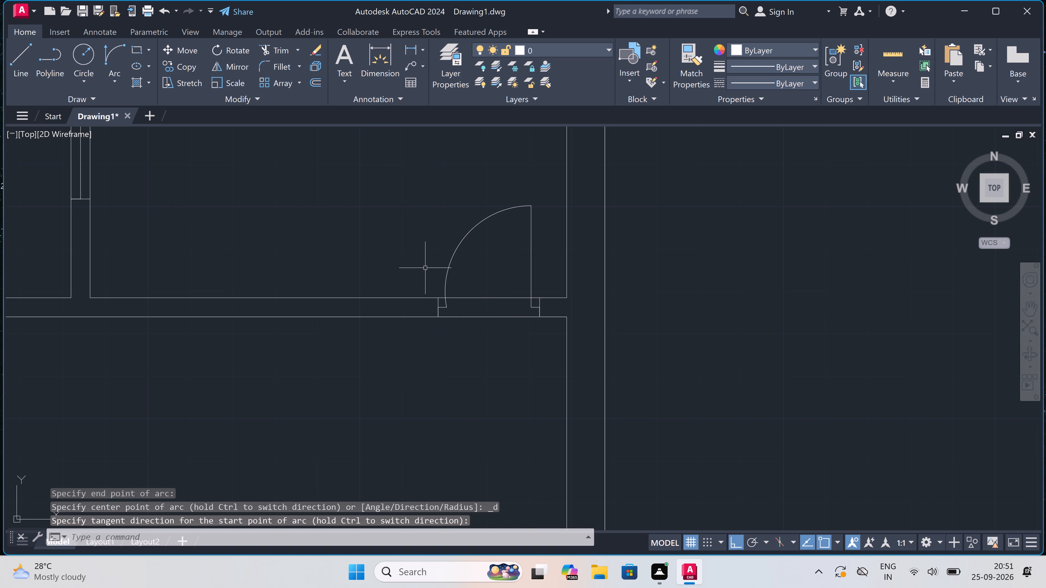
key(r)
key(space)
scroll(443, 259, down, 3)
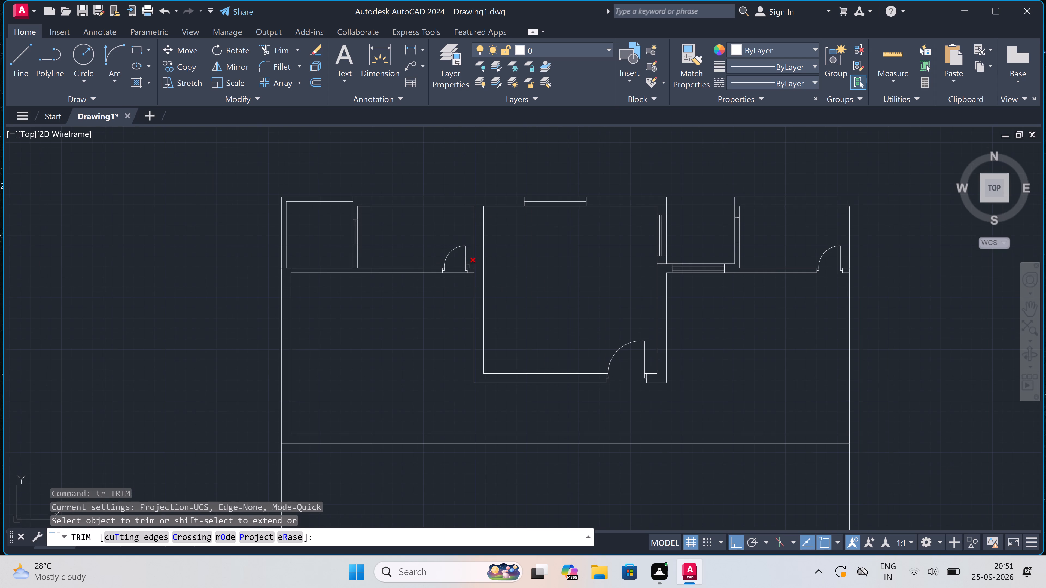
scroll(458, 270, up, 2)
click(457, 260)
click(451, 298)
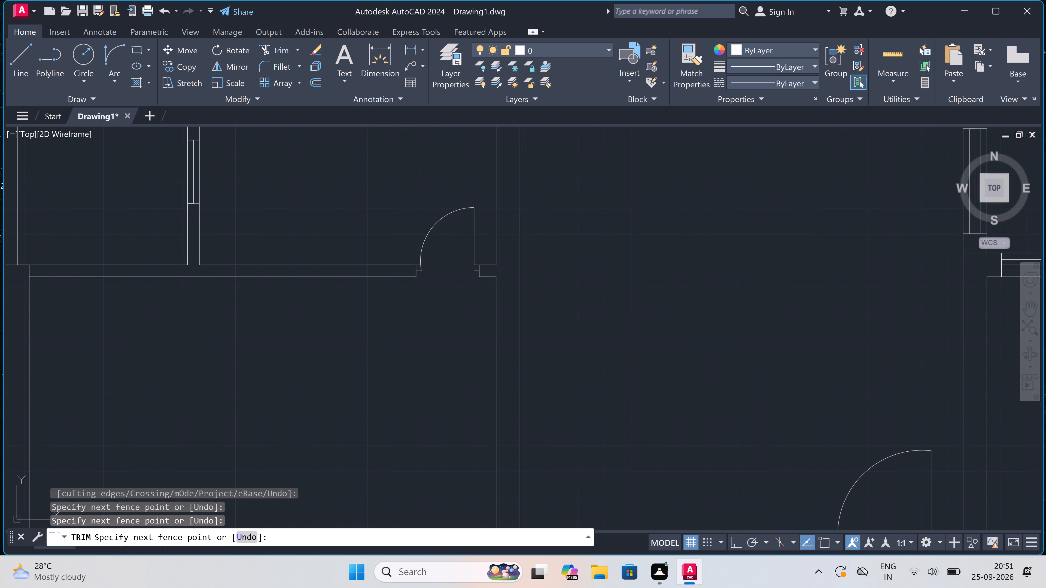
key(Escape)
Draw a 9" thick cross wall from the central room's south wall down to the lower wall, near the room's southwest corner.
scroll(451, 297, down, 4)
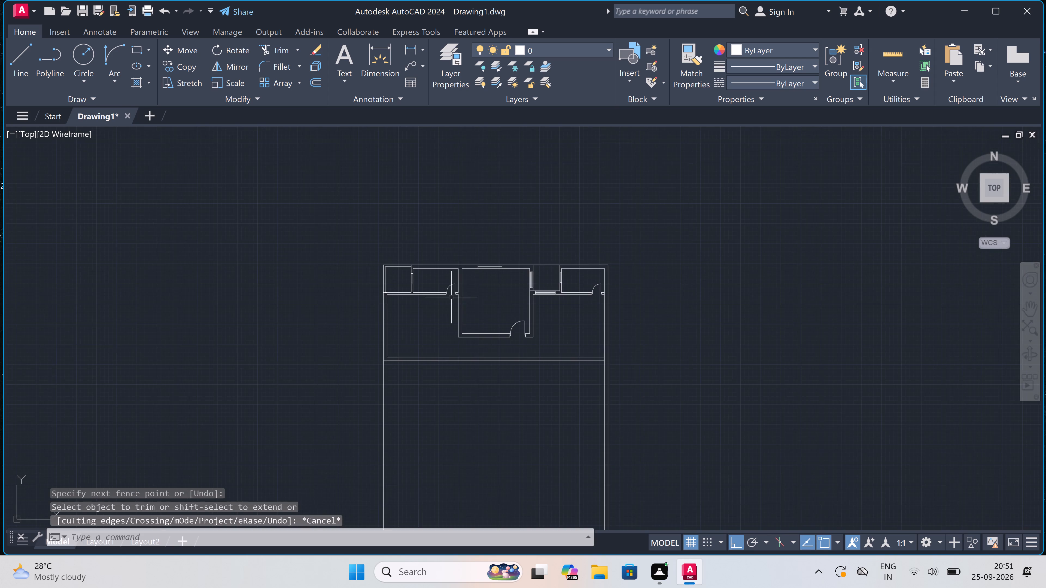
scroll(451, 297, down, 1)
scroll(459, 326, up, 1)
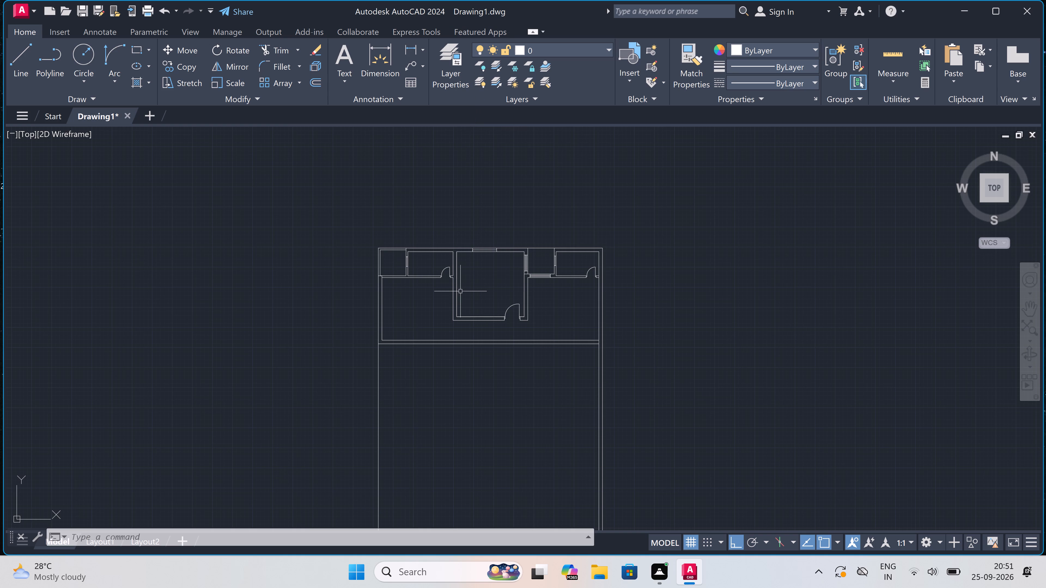
scroll(459, 332, up, 2)
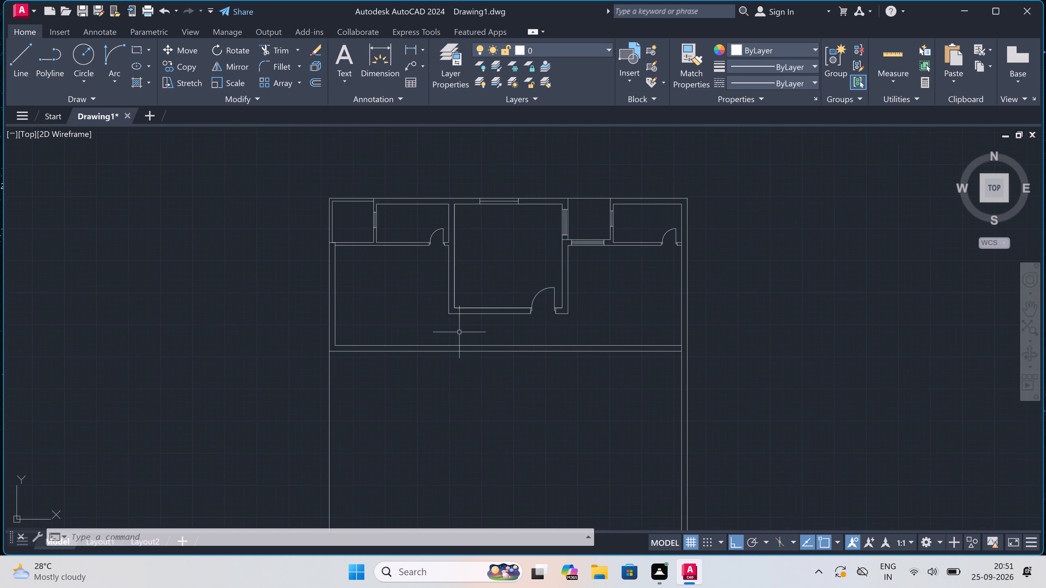
key(l)
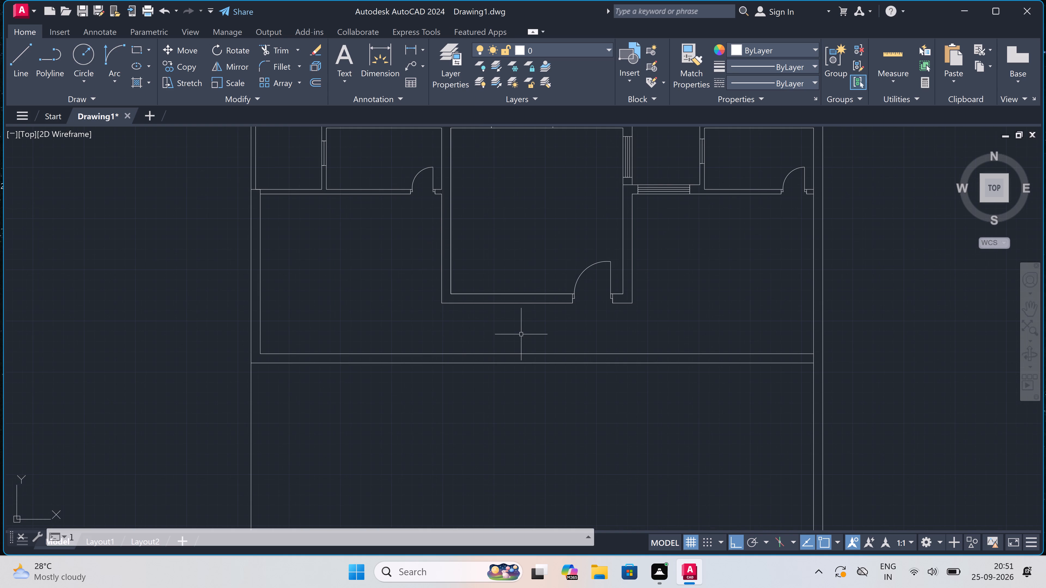
key(space)
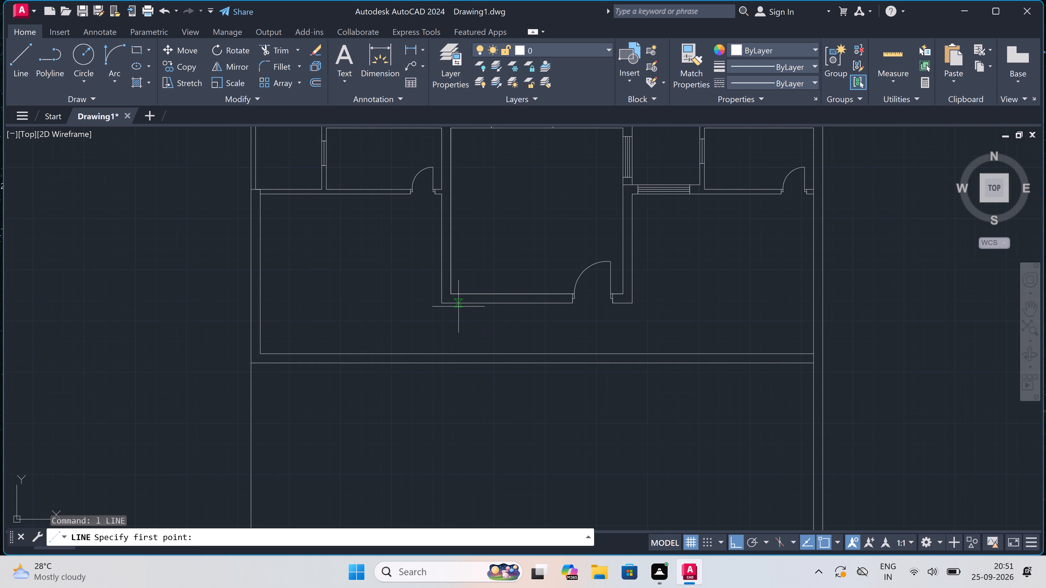
scroll(459, 307, up, 1)
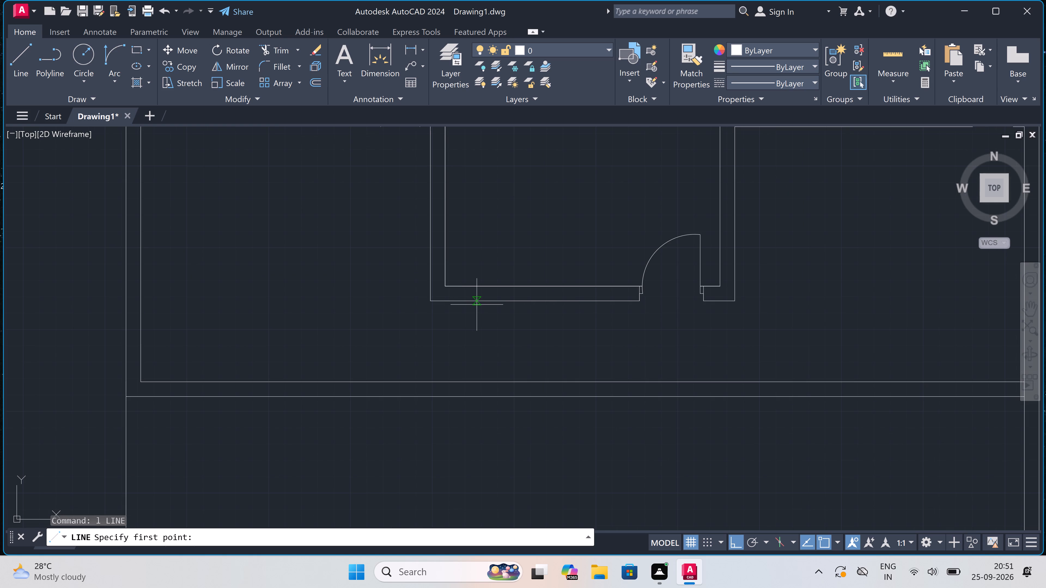
click(478, 303)
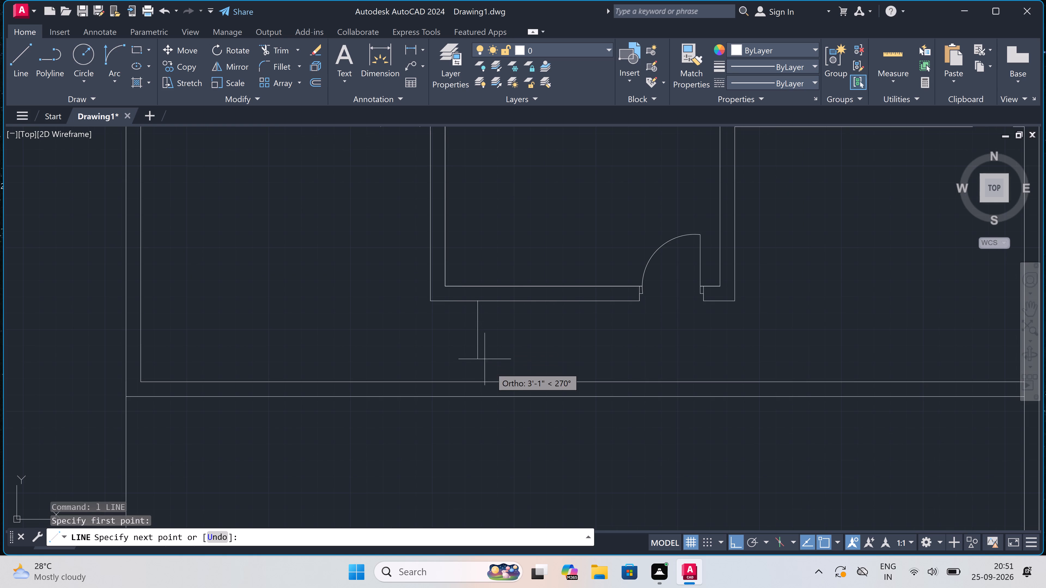
double_click(476, 381)
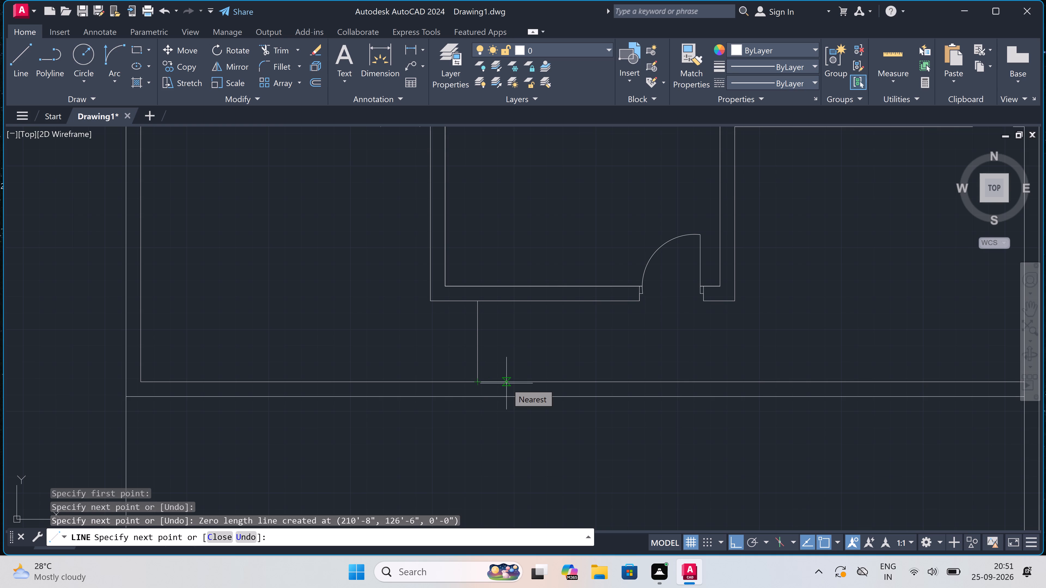
text(9")
key(space)
click(486, 302)
key(Escape)
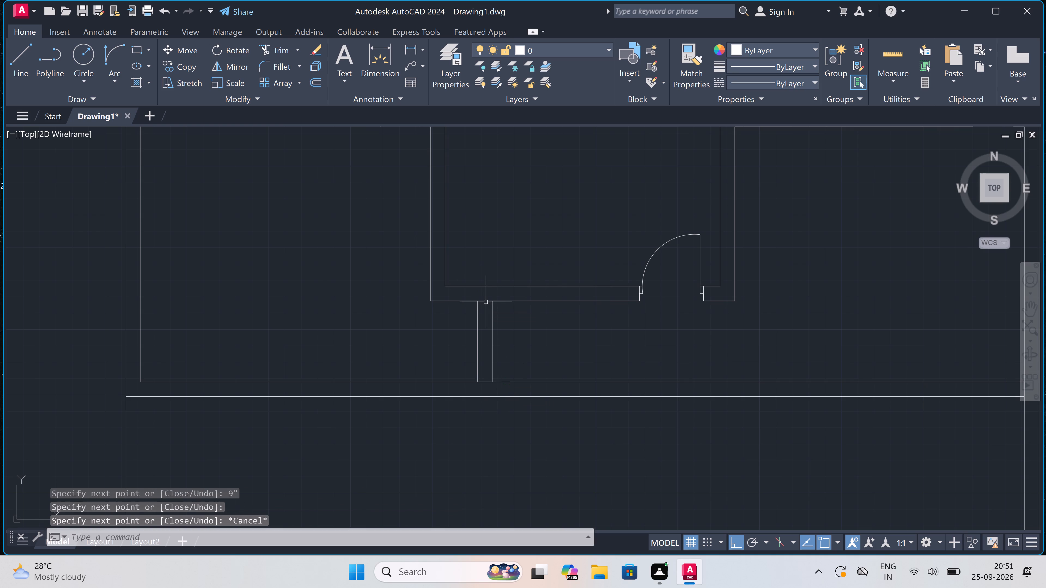
Draw a door's north jamb across the new cross wall with a 2" stop pointing south from its midpoint.
key(space)
scroll(485, 303, up, 2)
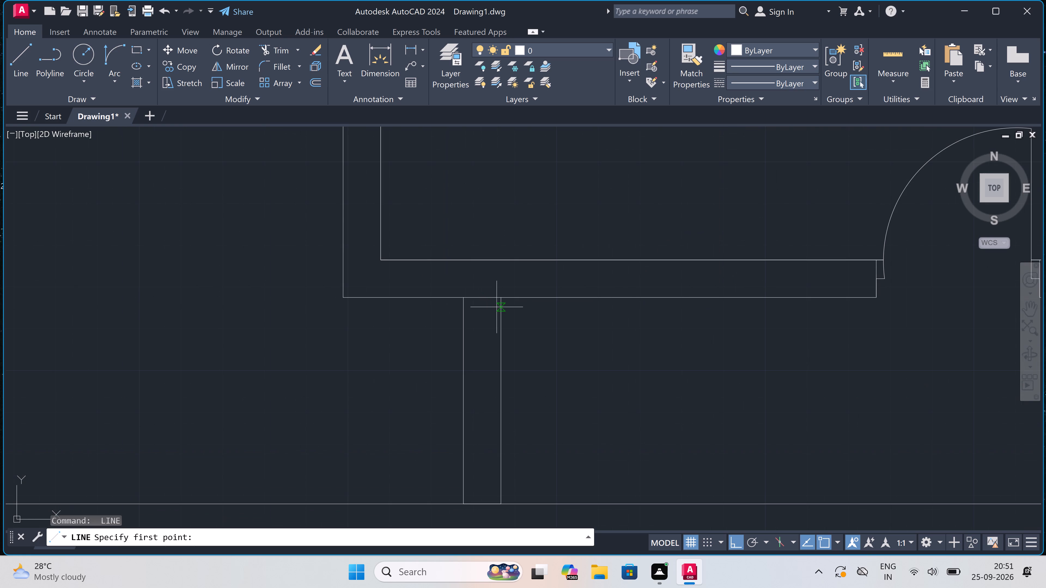
scroll(497, 308, up, 1)
scroll(497, 308, down, 2)
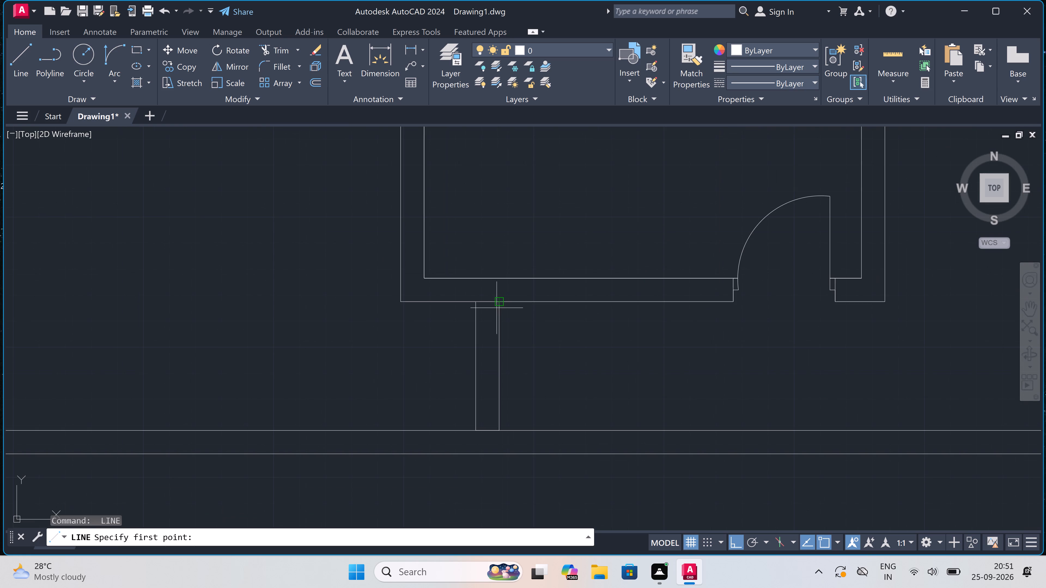
scroll(497, 308, up, 2)
click(498, 315)
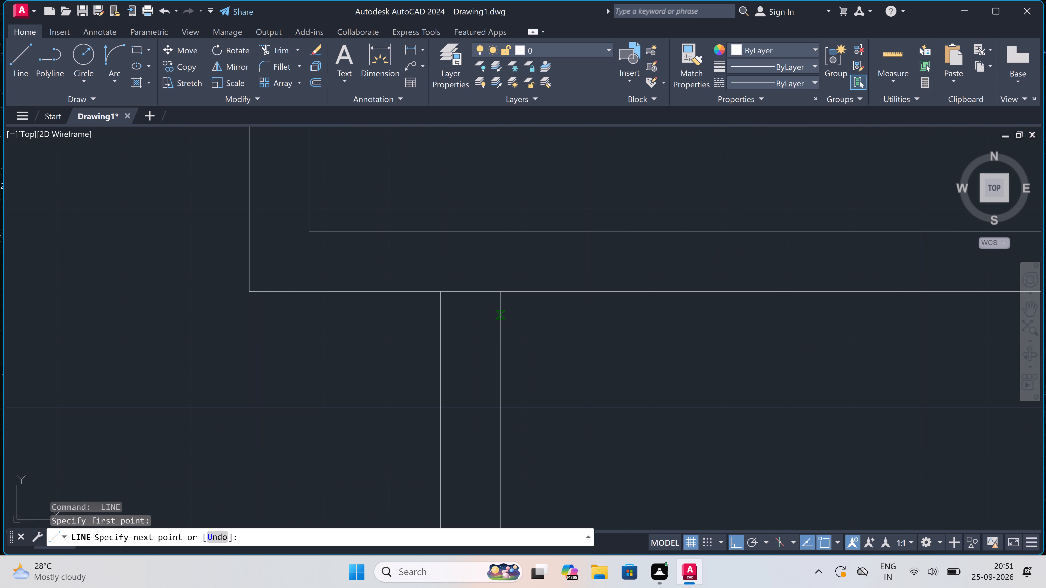
click(438, 319)
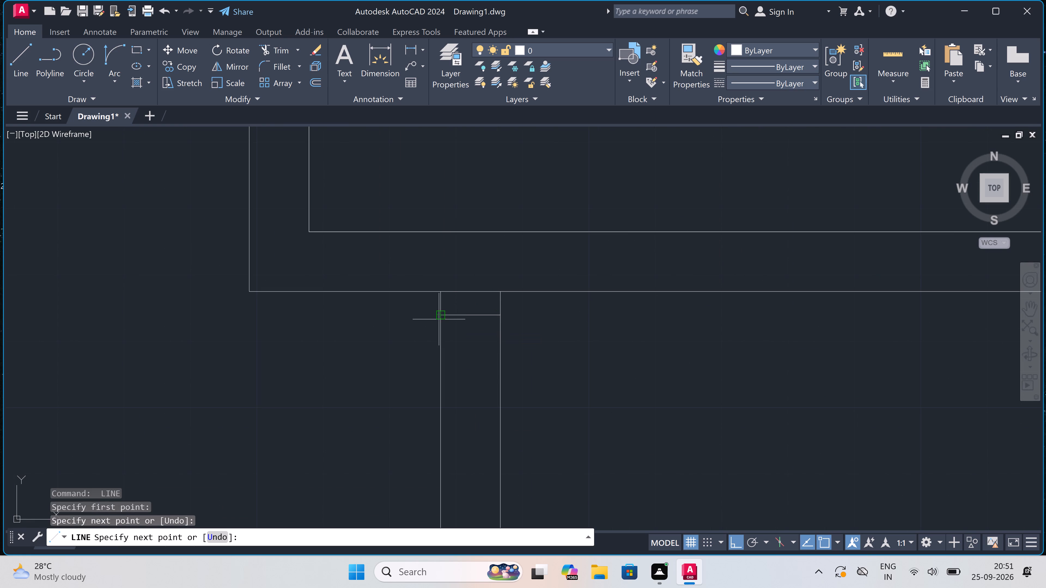
click(470, 314)
text(2")
key(space)
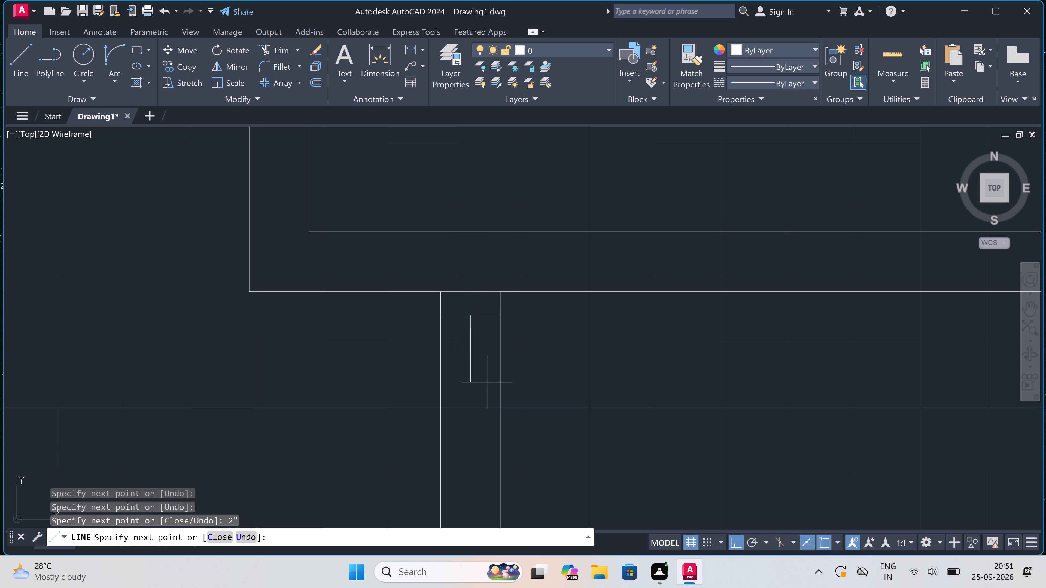
key(Escape)
Draw the door's south jamb across the same cross wall with a 2" stop going north and a 3' leaf going west.
scroll(492, 367, down, 4)
scroll(483, 421, up, 2)
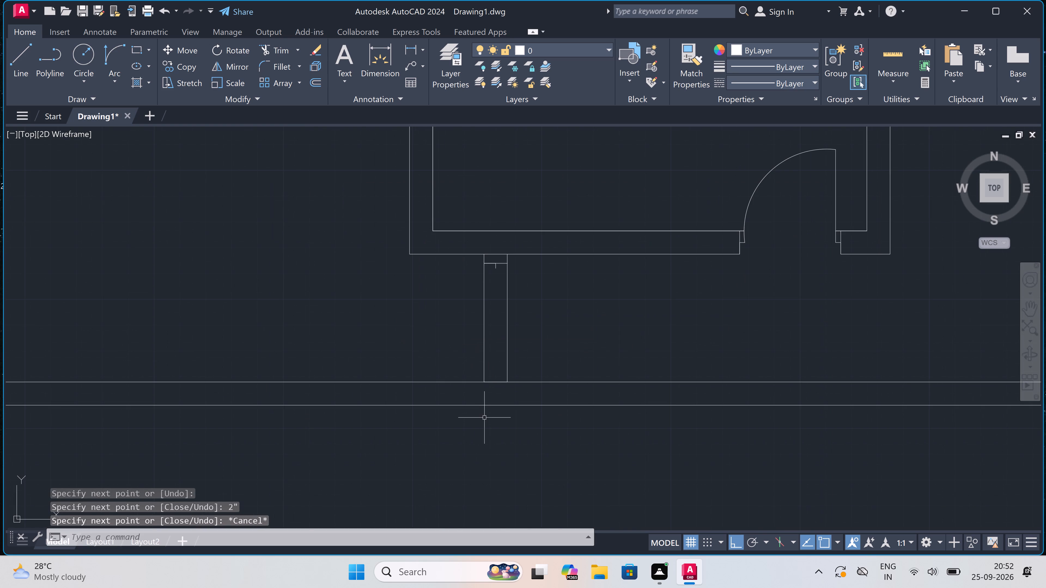
scroll(492, 378, up, 2)
key(space)
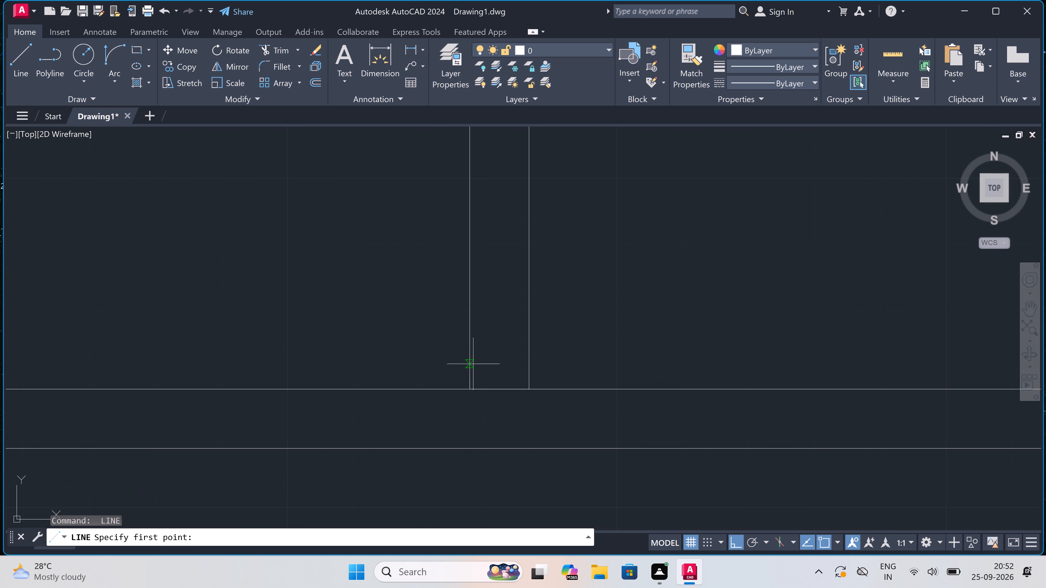
click(468, 363)
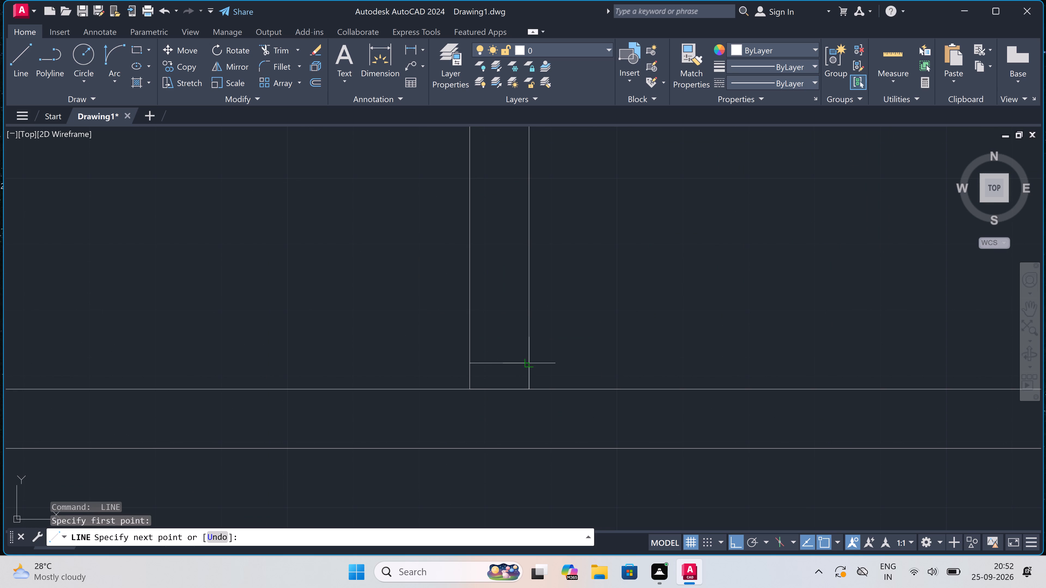
click(532, 362)
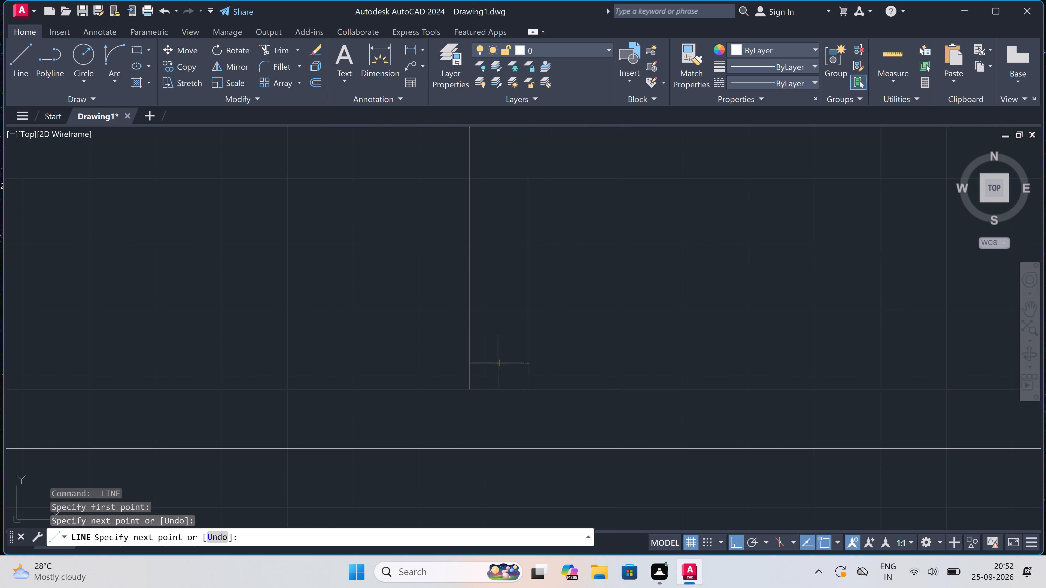
click(498, 363)
text(2")
key(space)
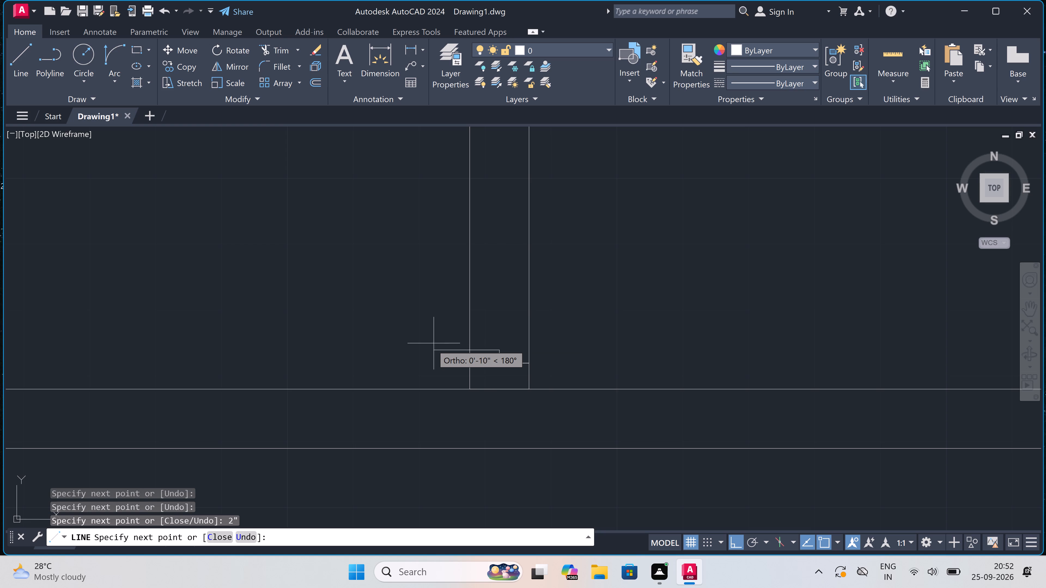
scroll(428, 342, down, 3)
scroll(366, 330, up, 2)
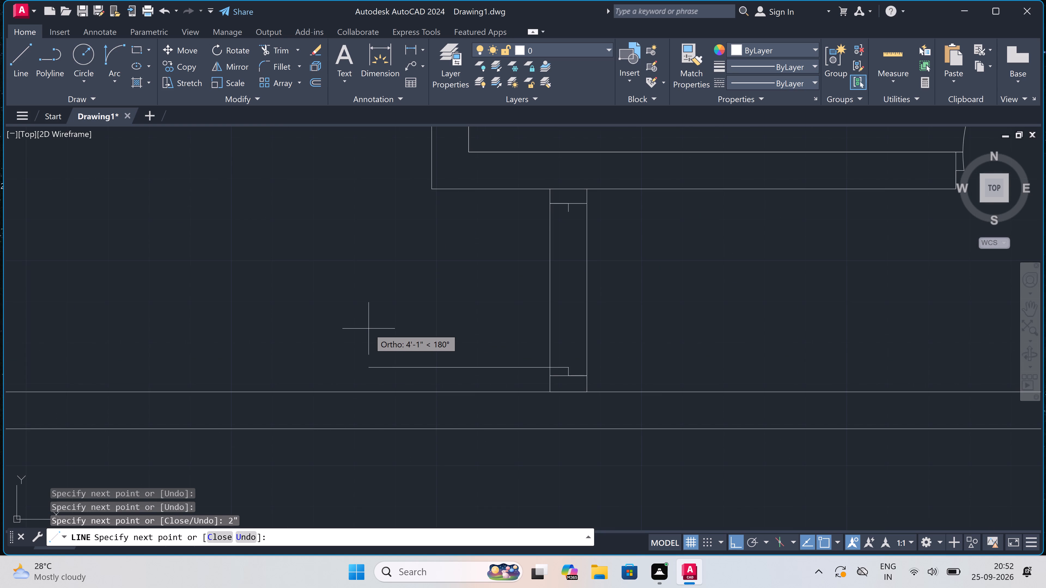
text(3')
key(space)
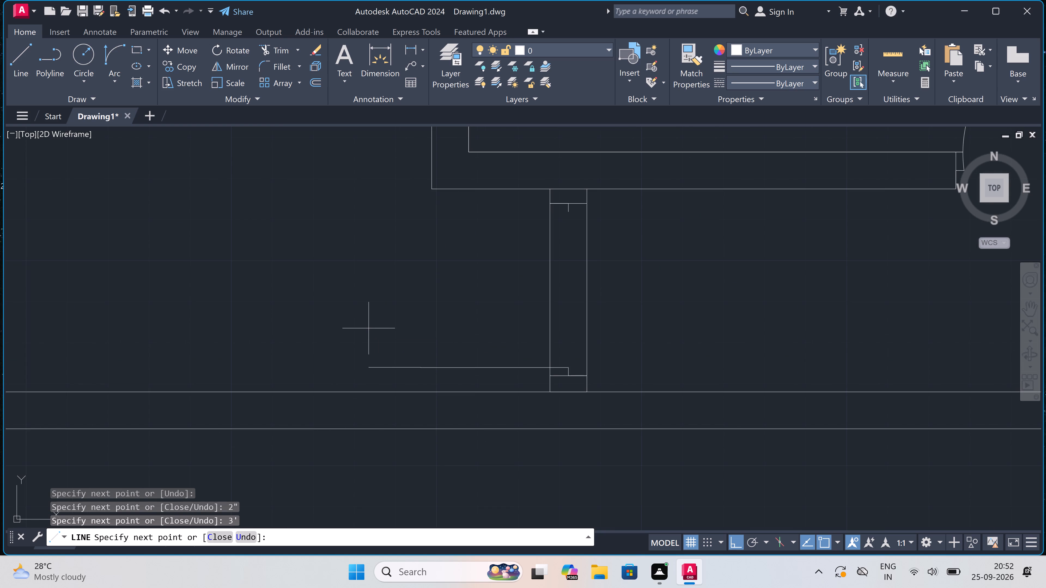
key(Escape)
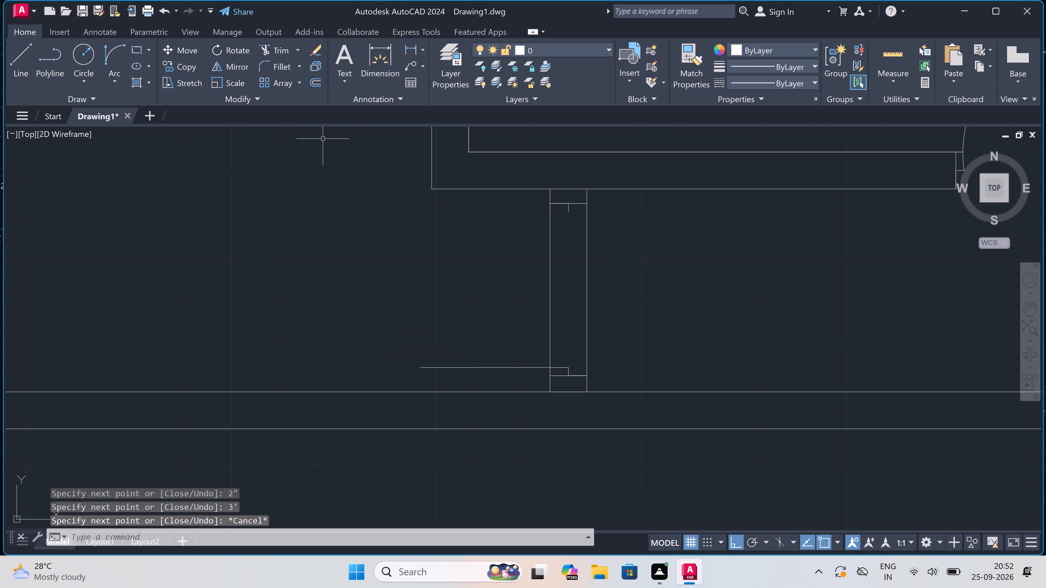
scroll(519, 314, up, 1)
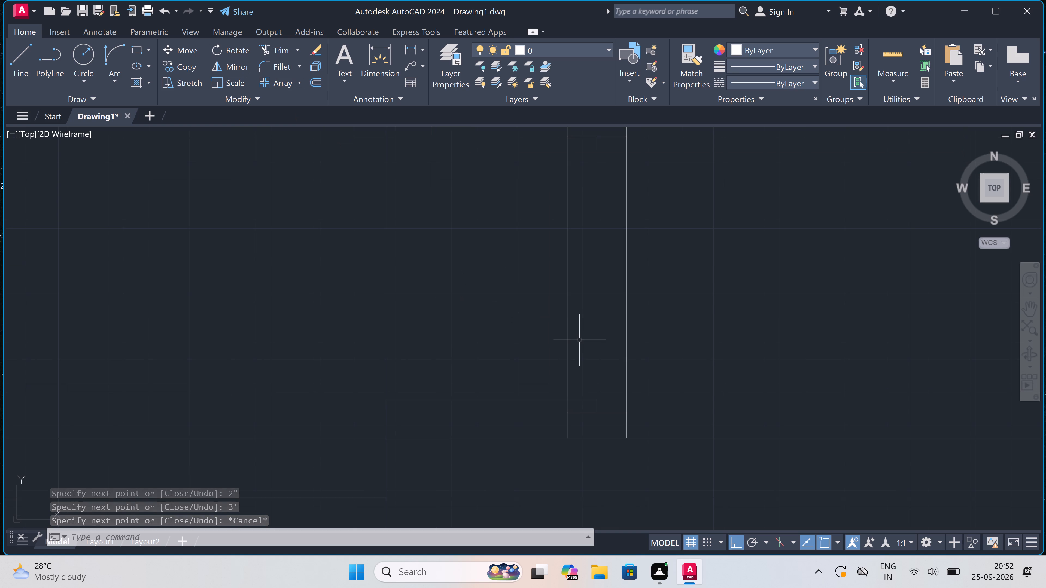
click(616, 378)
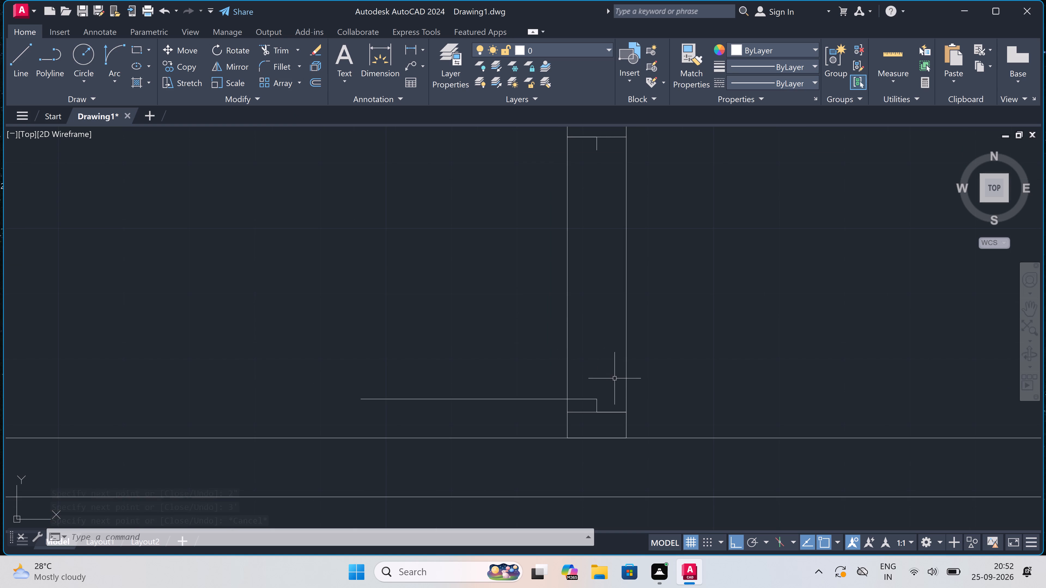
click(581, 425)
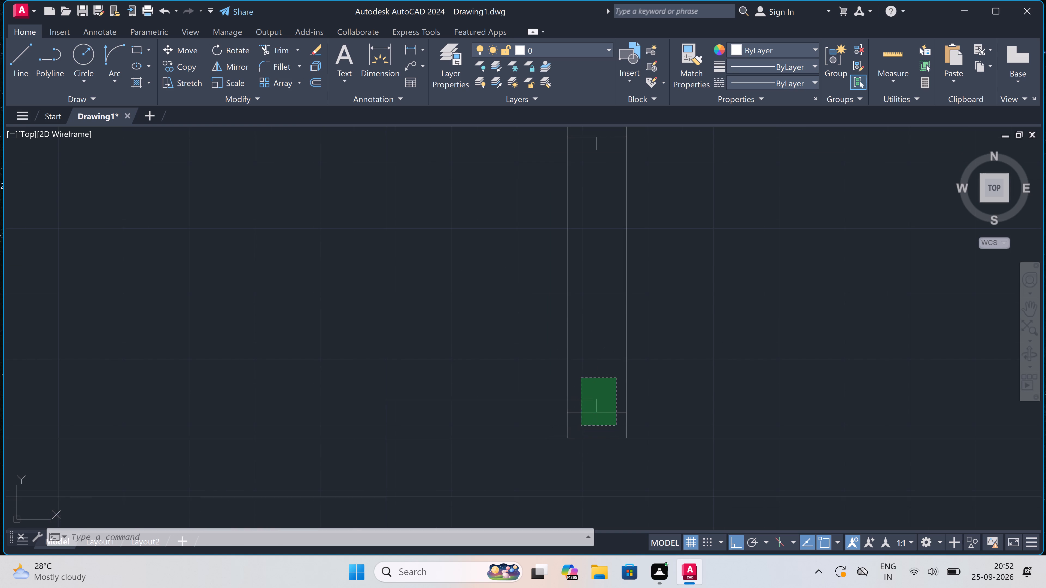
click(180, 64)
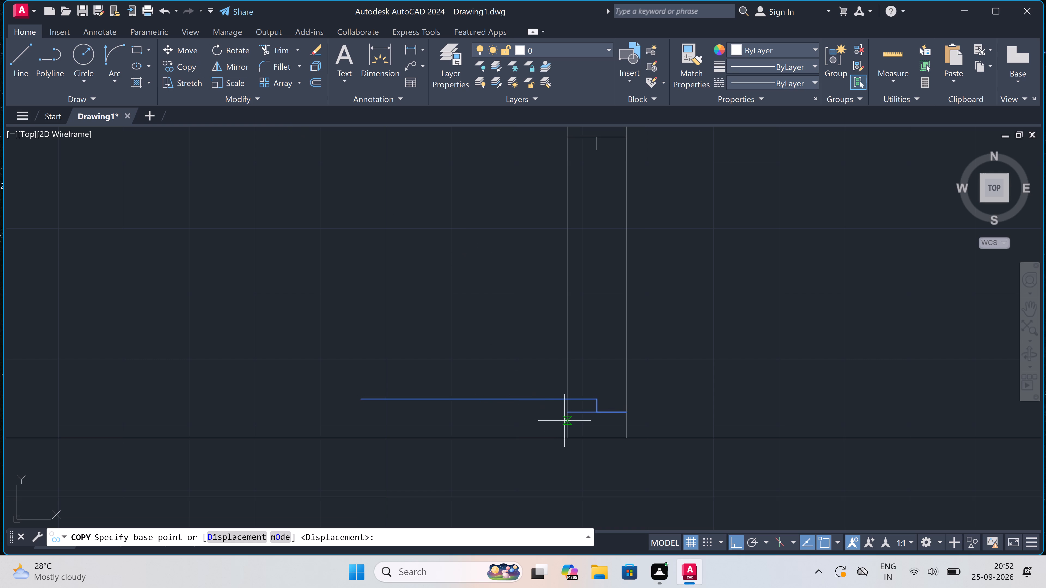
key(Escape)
Move the door's south jamb, stop and leaf a short distance north along the cross wall.
click(603, 389)
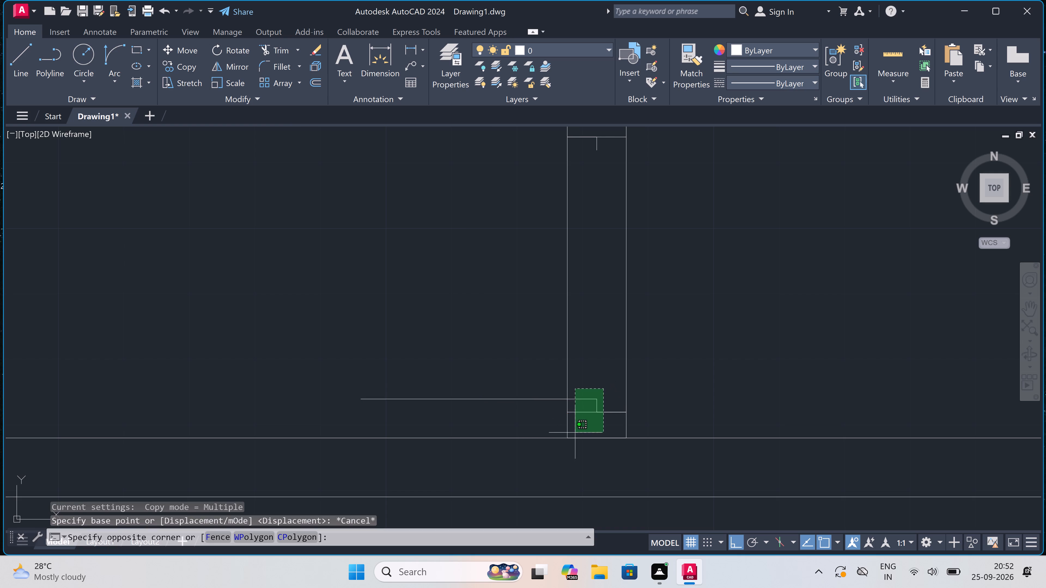
click(578, 428)
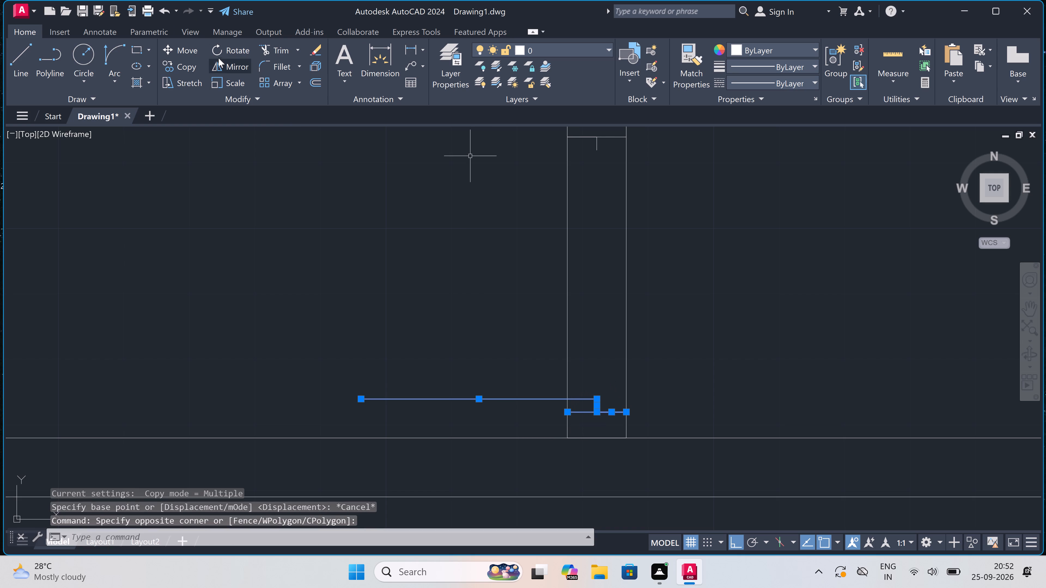
click(183, 48)
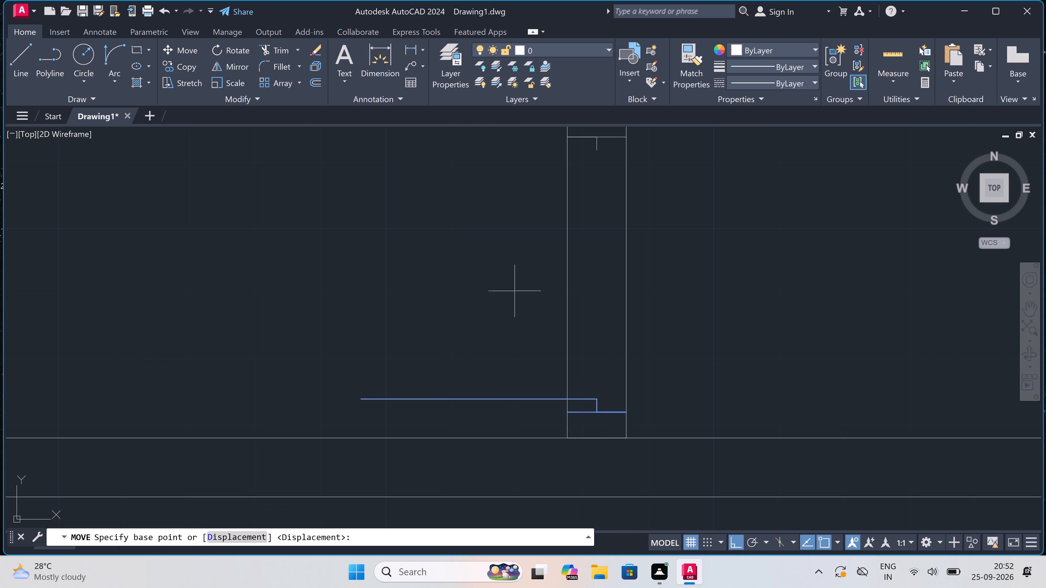
click(568, 415)
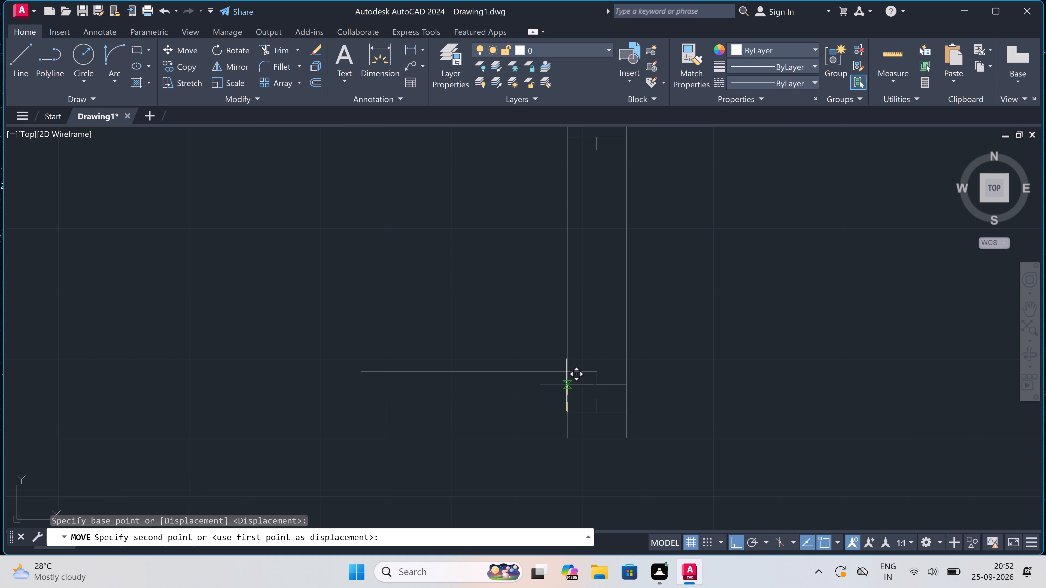
click(567, 383)
scroll(567, 384, down, 2)
scroll(571, 322, up, 2)
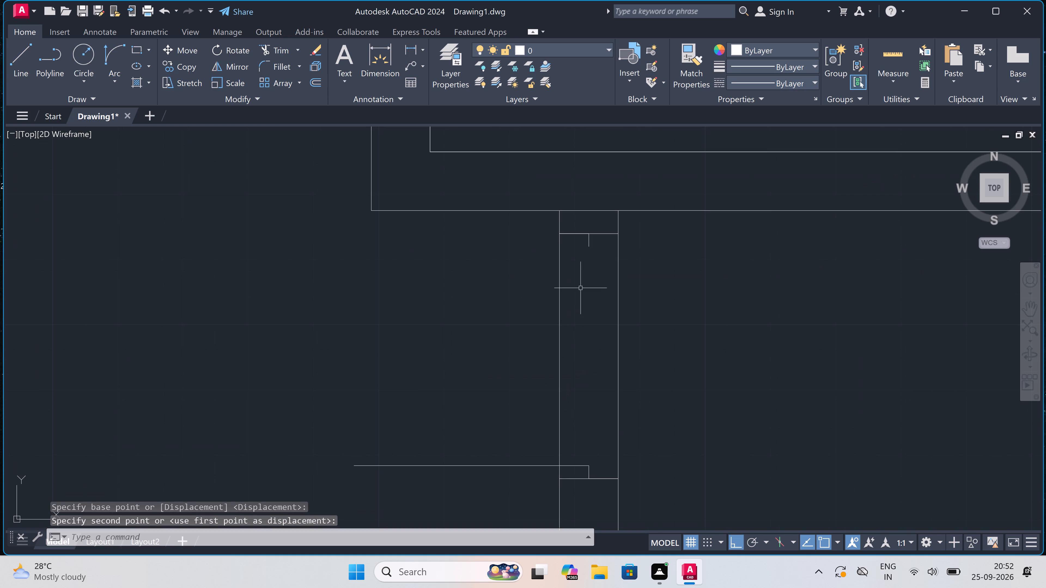
Move the door's north jamb and its stop a short distance south along the same cross wall.
drag(597, 218, 596, 222)
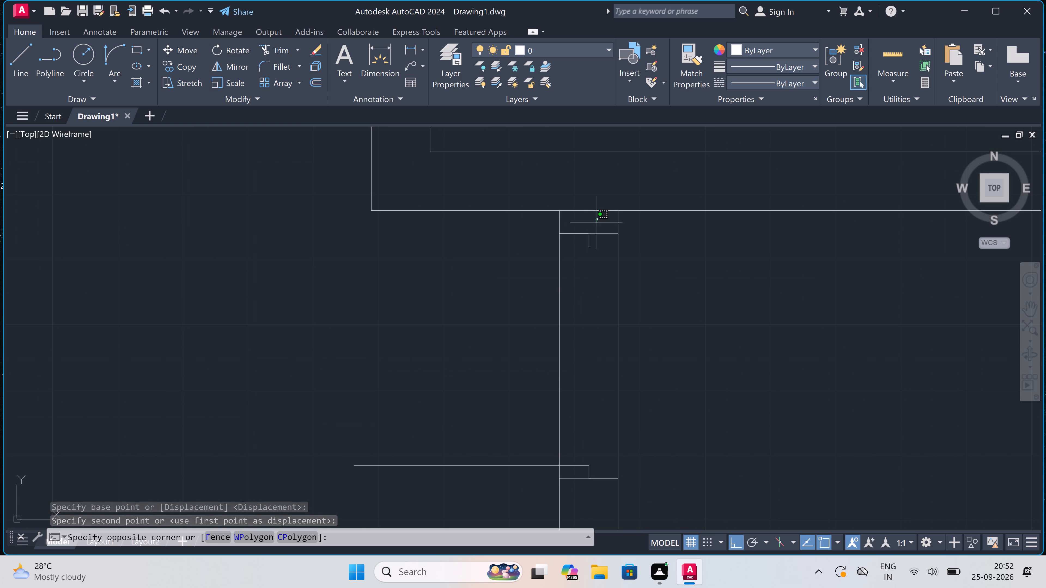
click(570, 253)
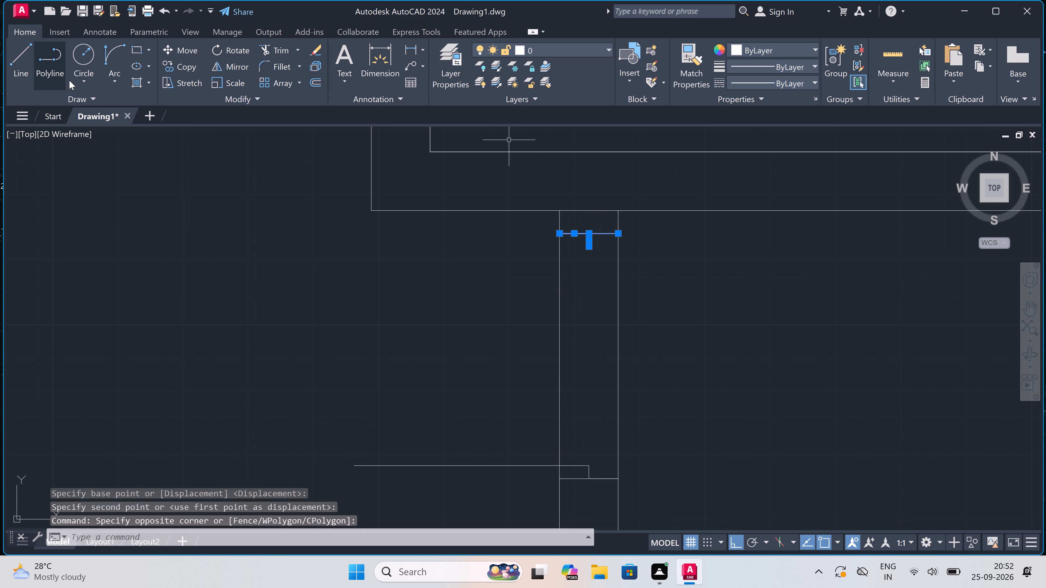
click(182, 50)
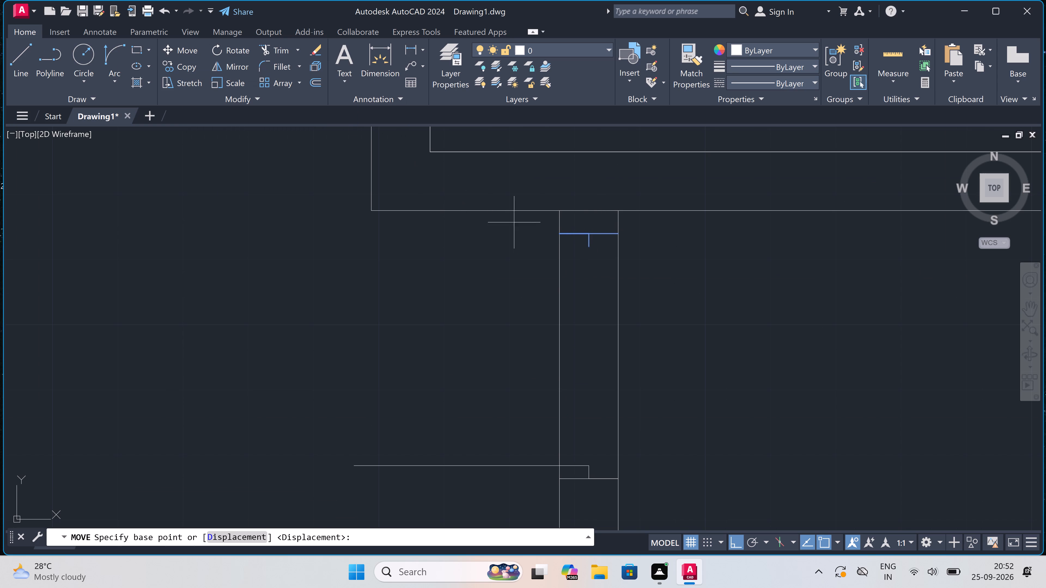
click(559, 232)
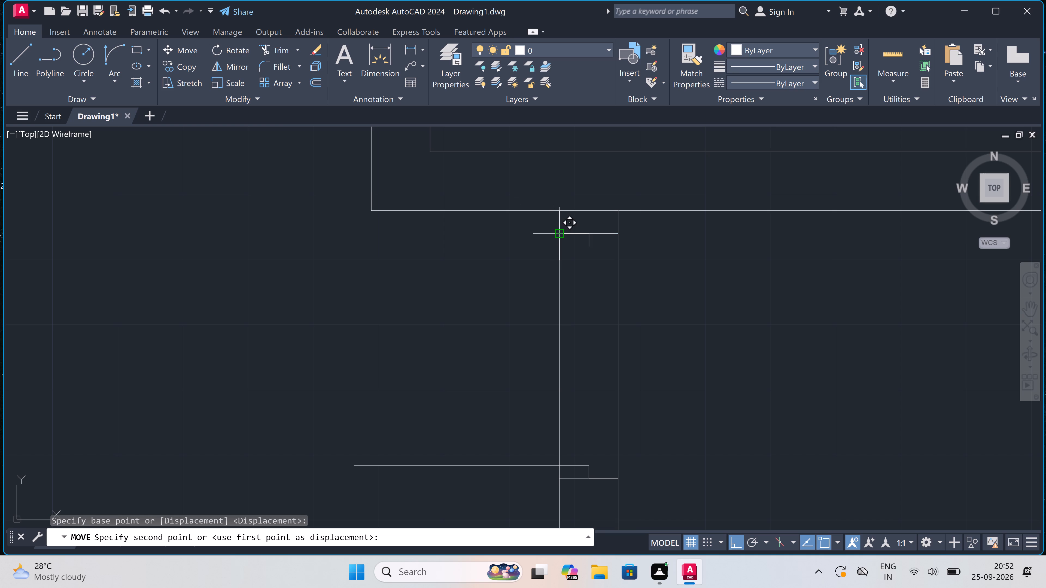
click(561, 260)
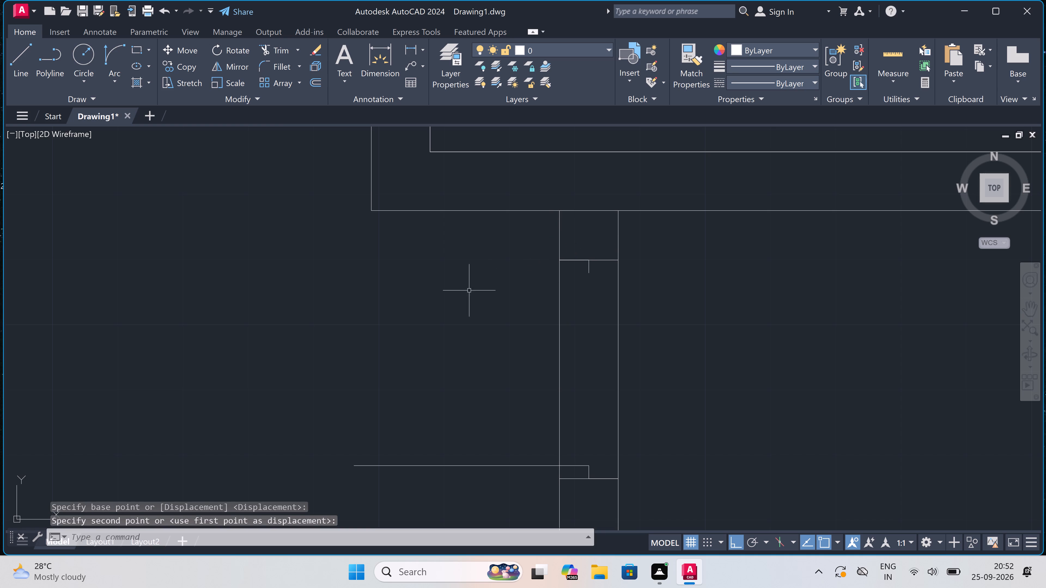
Draw the door's swing arc from the leaf's west end to the tip of the north jamb's stop.
click(112, 51)
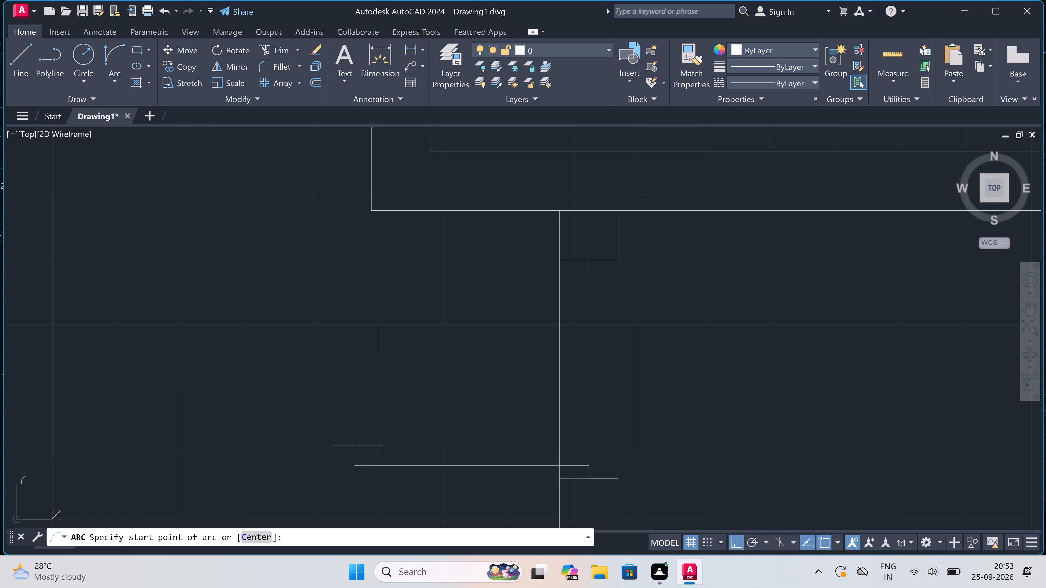
click(354, 468)
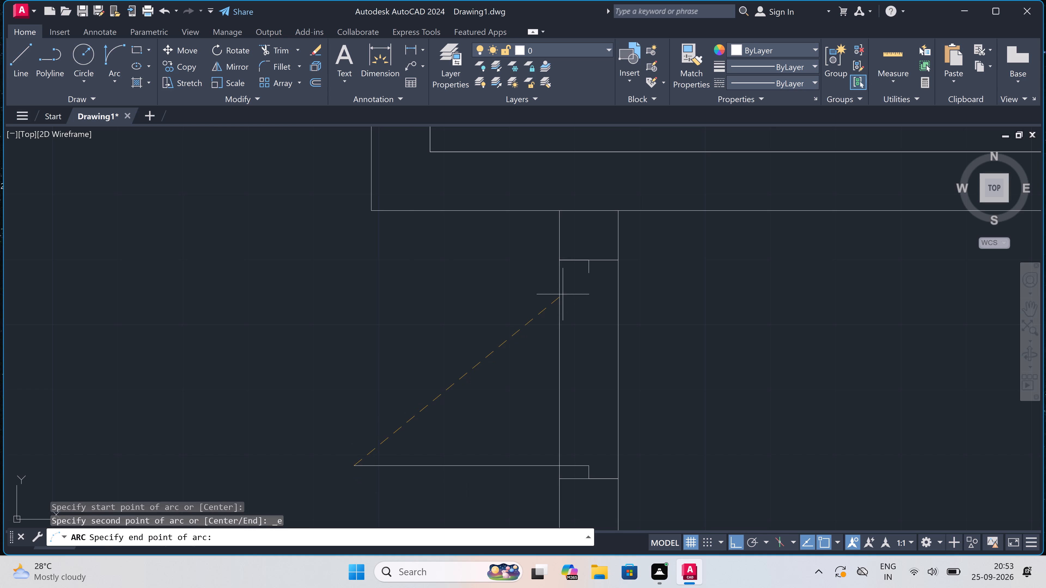
click(584, 274)
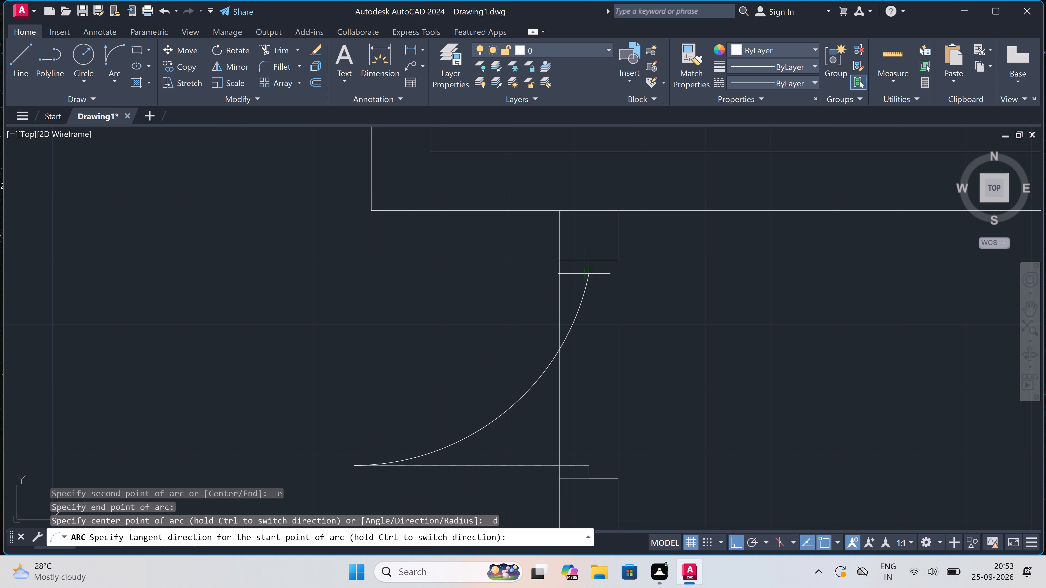
click(429, 265)
scroll(429, 265, down, 1)
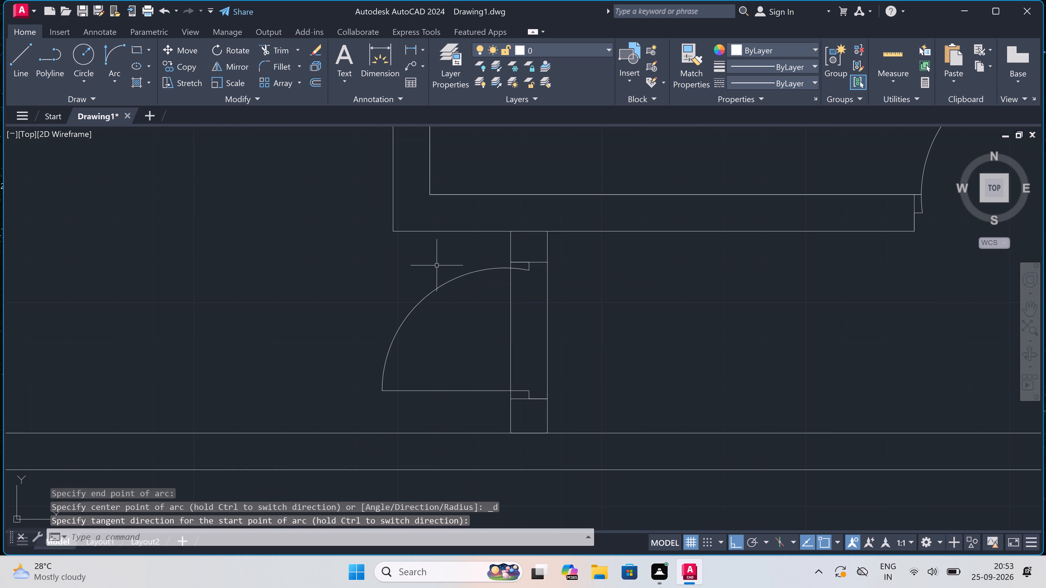
Trim both cross wall lines between the two jambs to open the doorway.
text(tr)
key(space)
drag(475, 309, 482, 309)
click(551, 306)
scroll(498, 322, down, 4)
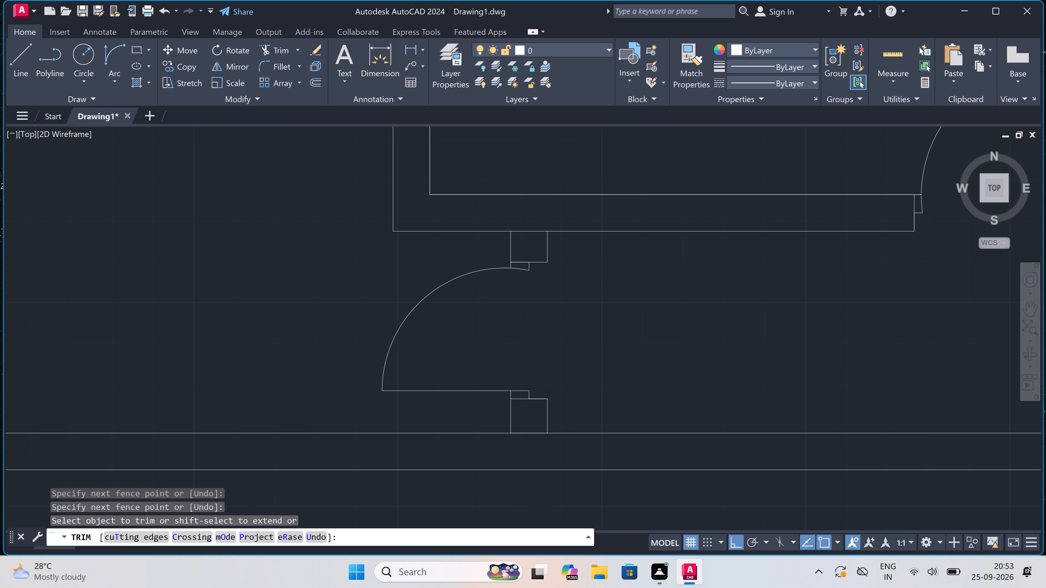
scroll(498, 322, down, 1)
scroll(565, 316, up, 3)
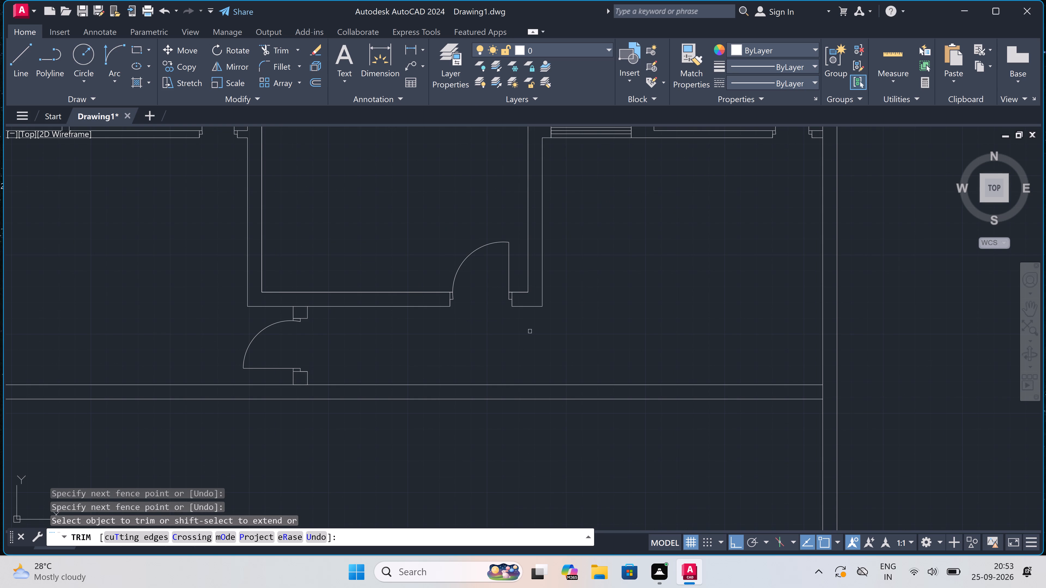
key(Escape)
Draw a 9" thick cross wall from the central room's southeast corner down to the lower wall, in line with its east wall.
scroll(536, 327, up, 2)
key(l)
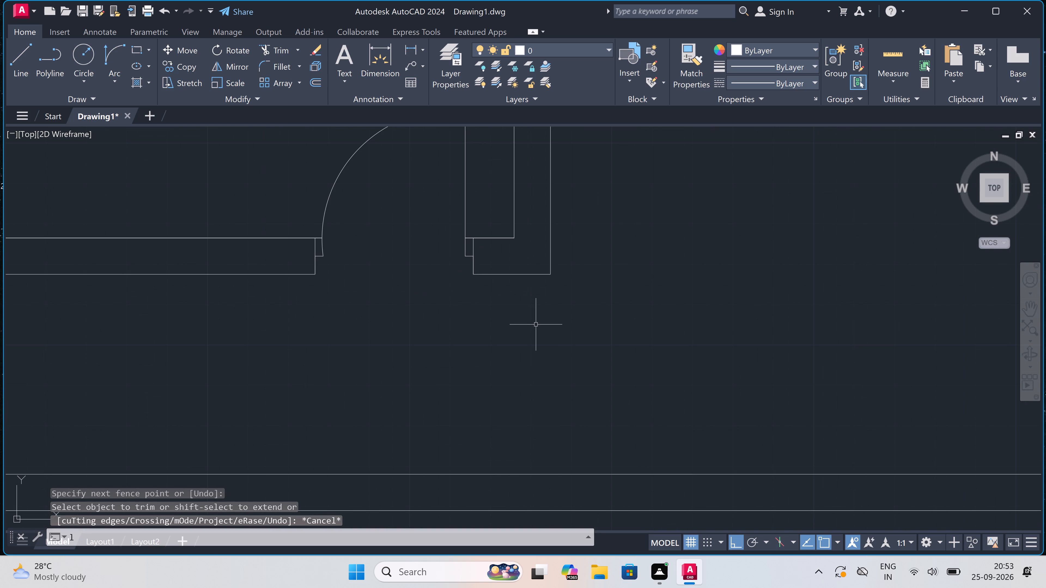
key(space)
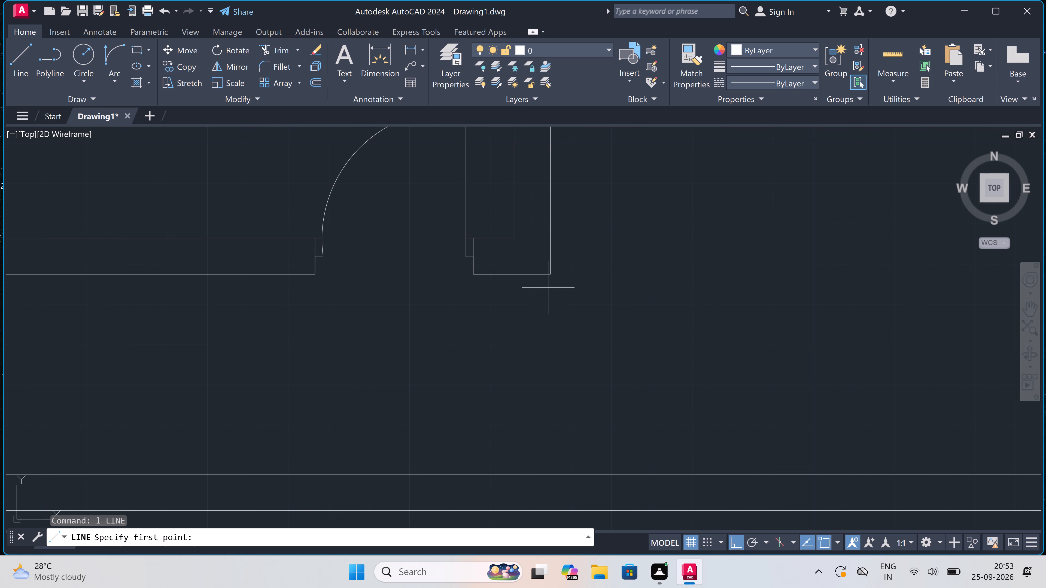
click(547, 277)
scroll(547, 277, down, 1)
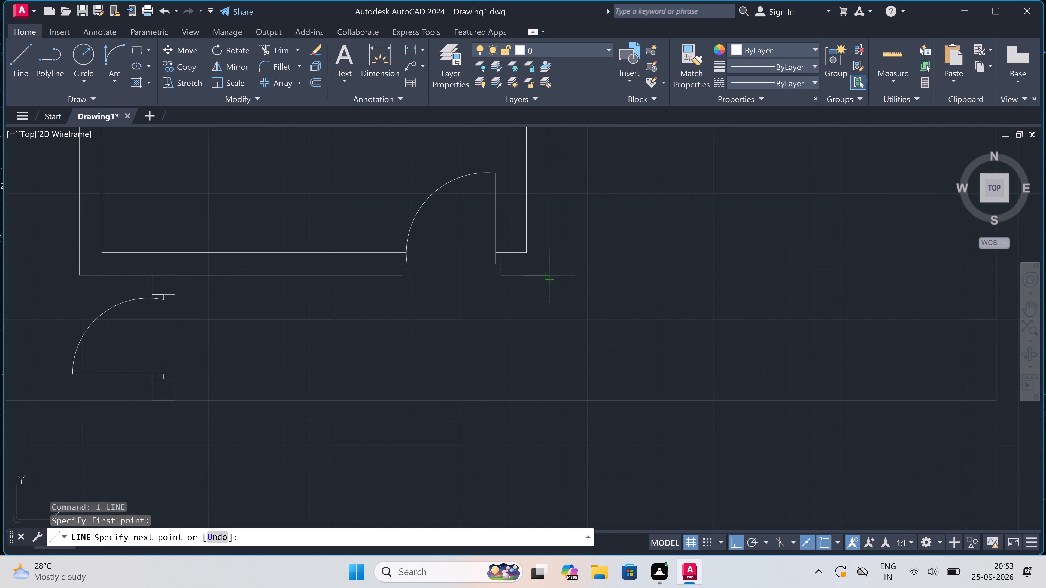
click(548, 401)
key(Escape)
key(space)
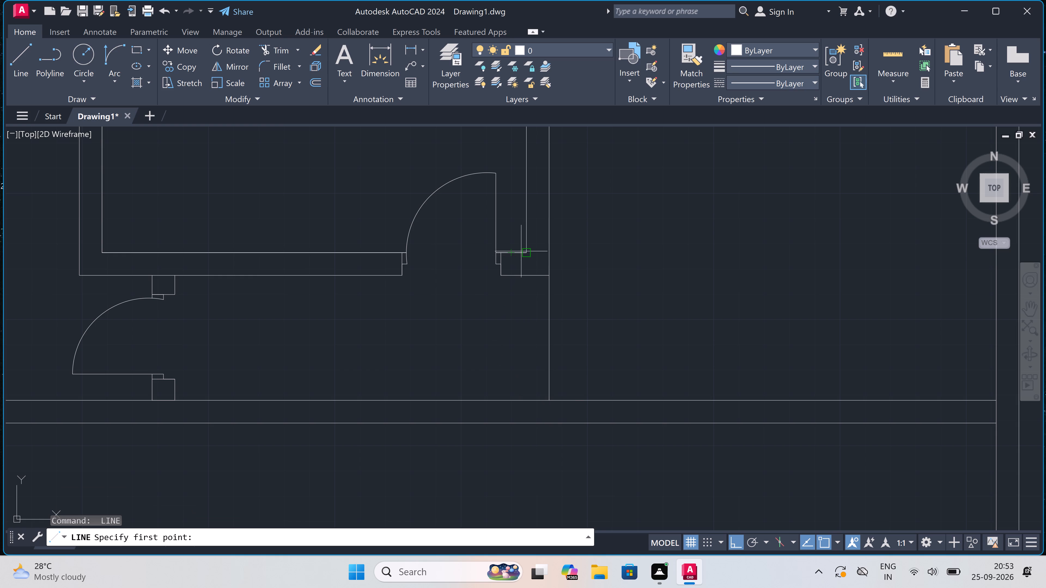
click(527, 275)
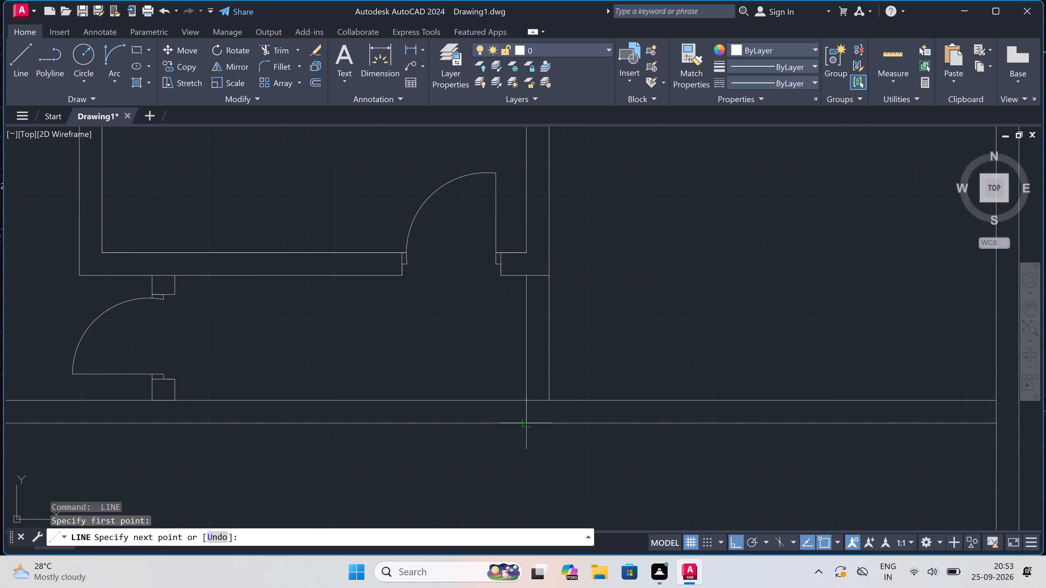
click(530, 424)
key(Escape)
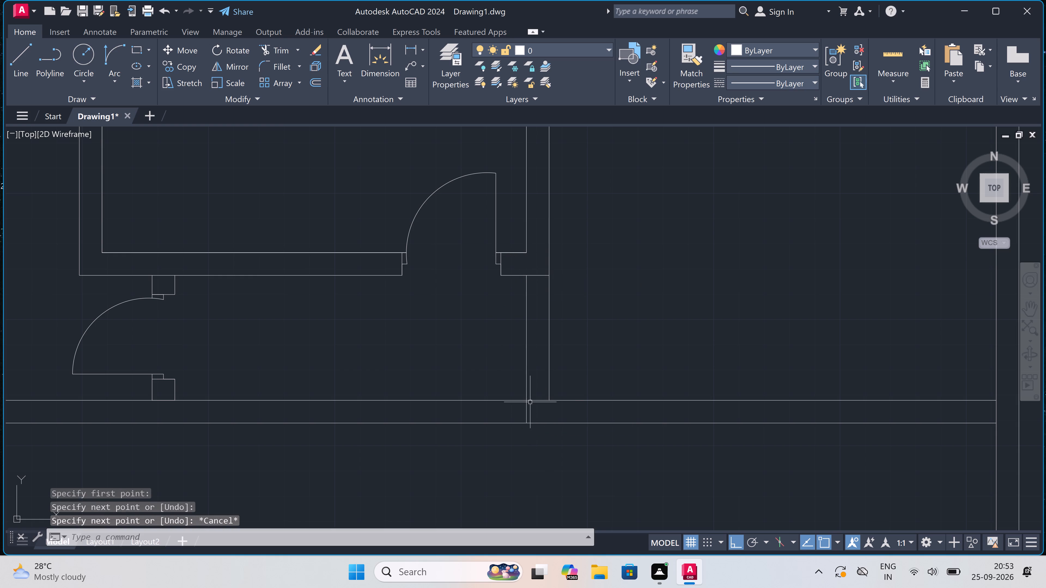
Draw a door's south jamb across the new cross wall, level with the west door's, with a 2" stop north and a 3' leaf east.
key(space)
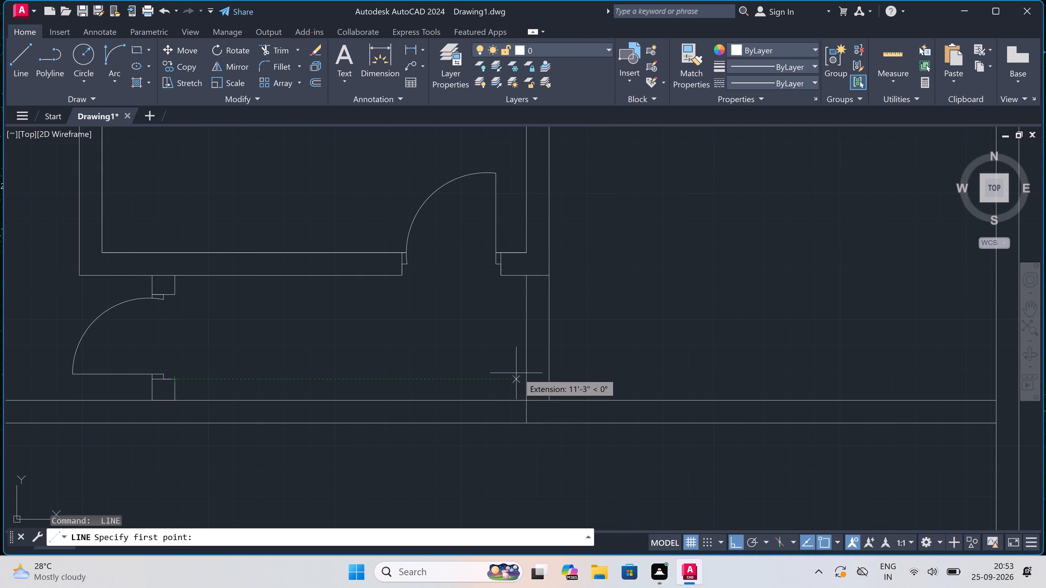
click(526, 376)
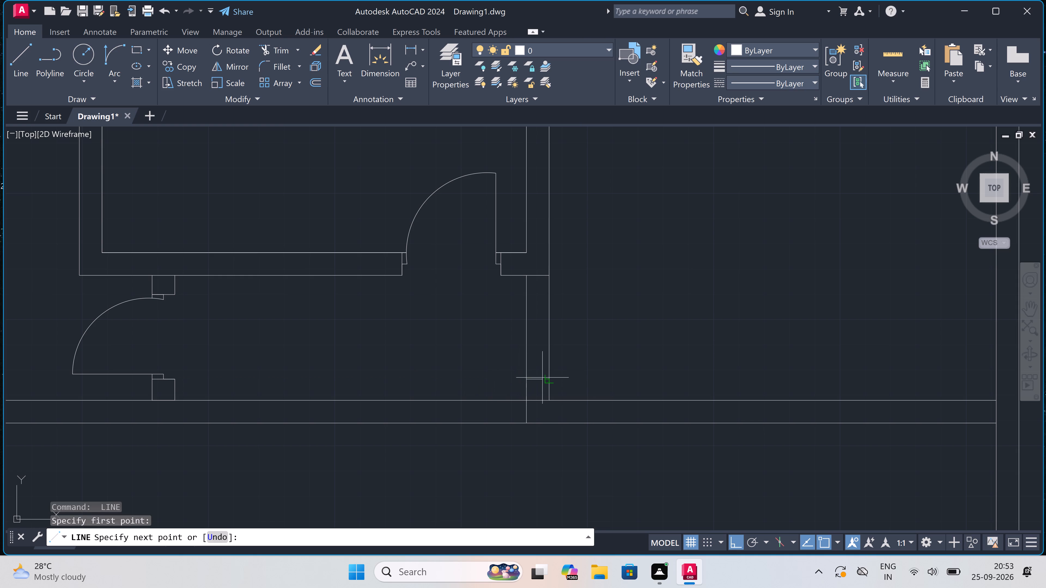
click(547, 378)
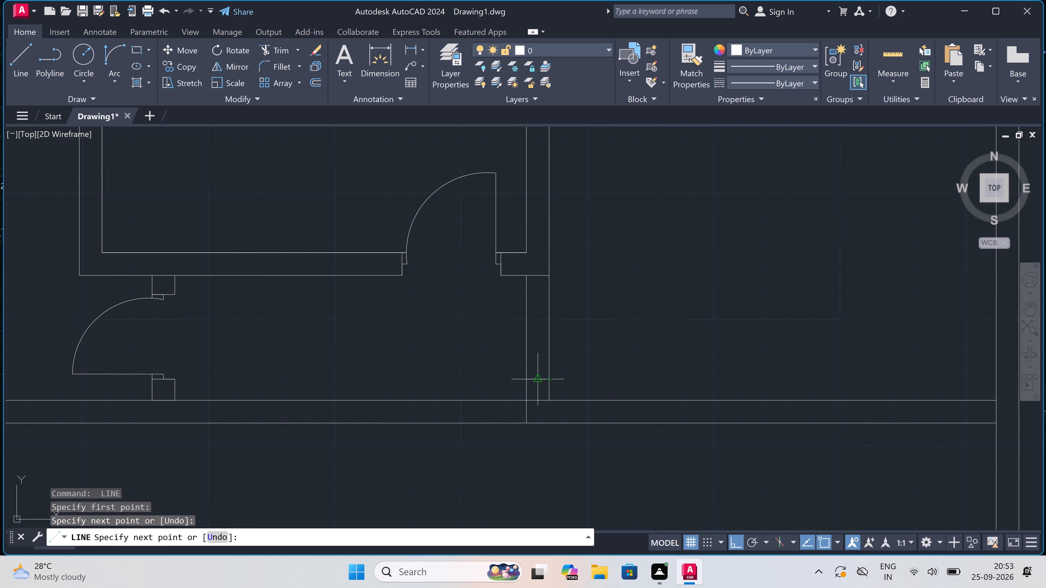
click(536, 381)
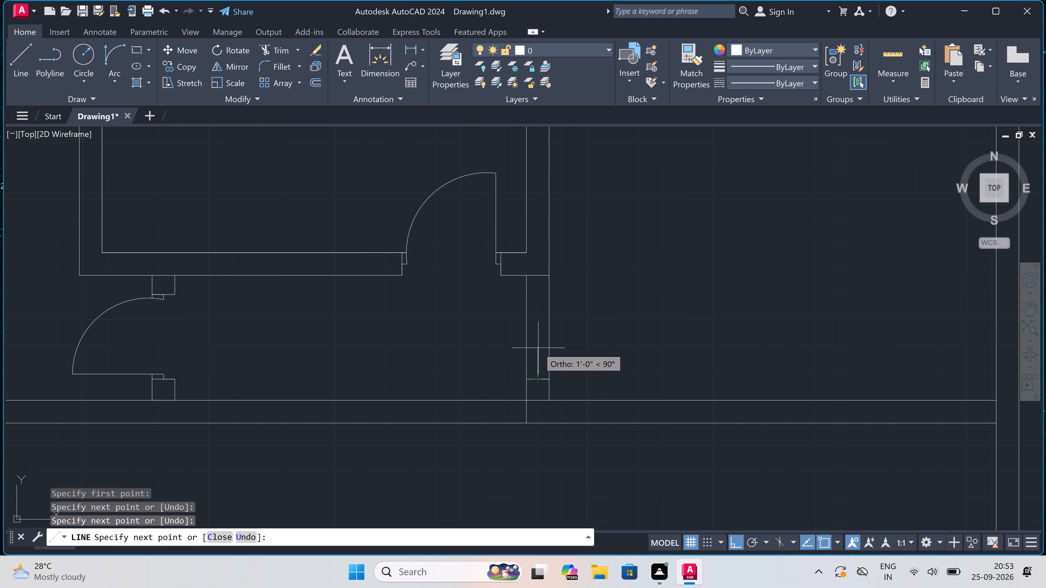
text(2")
key(space)
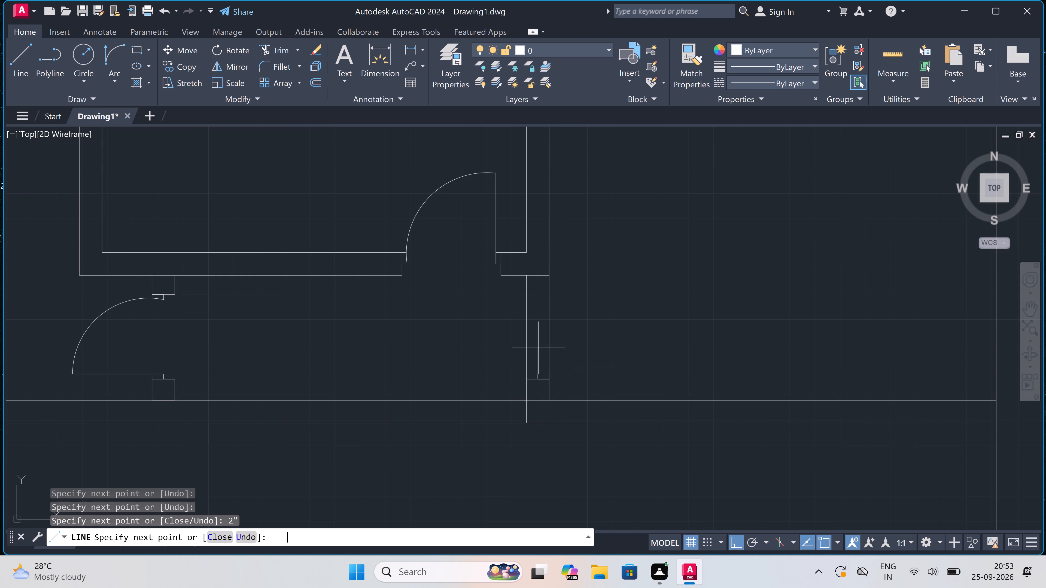
text(3')
key(space)
key(Escape)
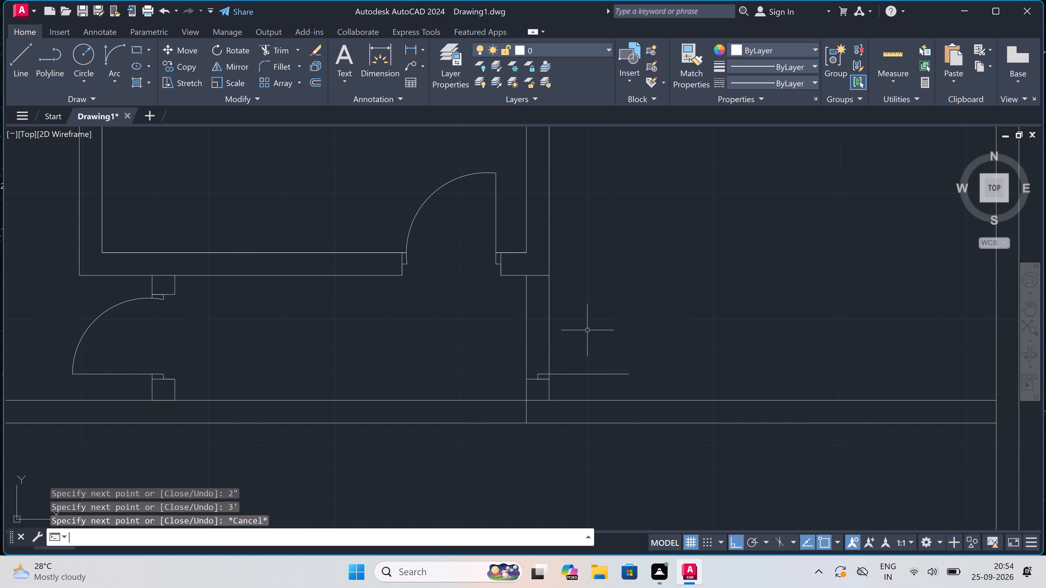
Draw the door's north jamb across the same cross wall, level with the west door's, with a 2" stop going south from its midpoint.
key(space)
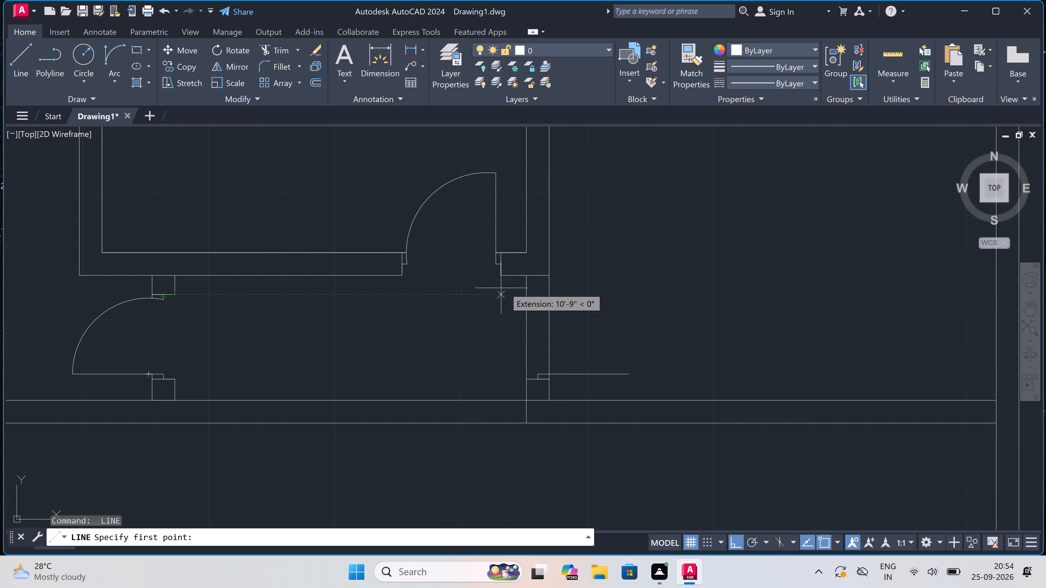
drag(523, 293, 525, 293)
click(525, 293)
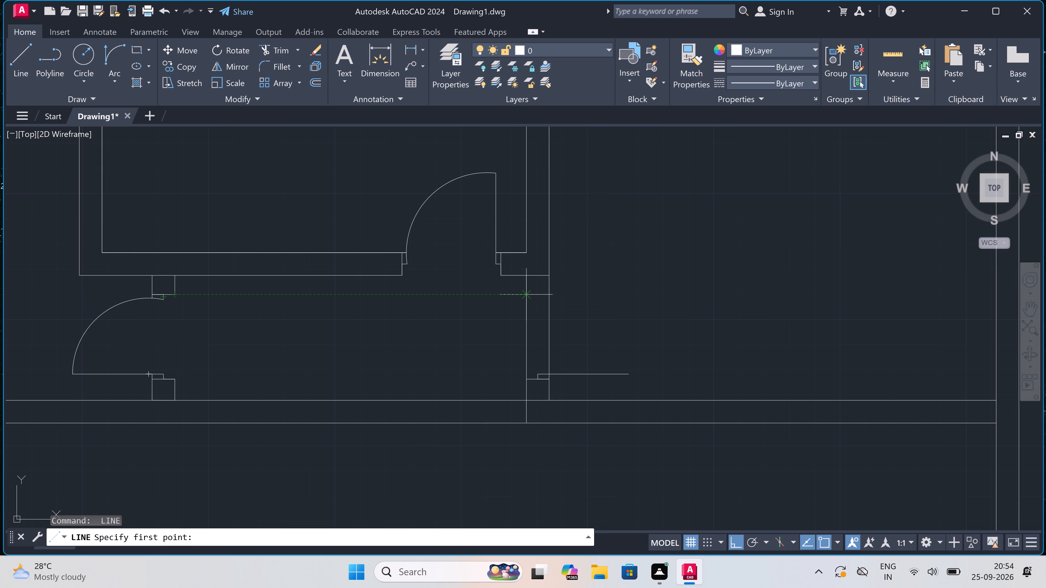
scroll(547, 287, up, 1)
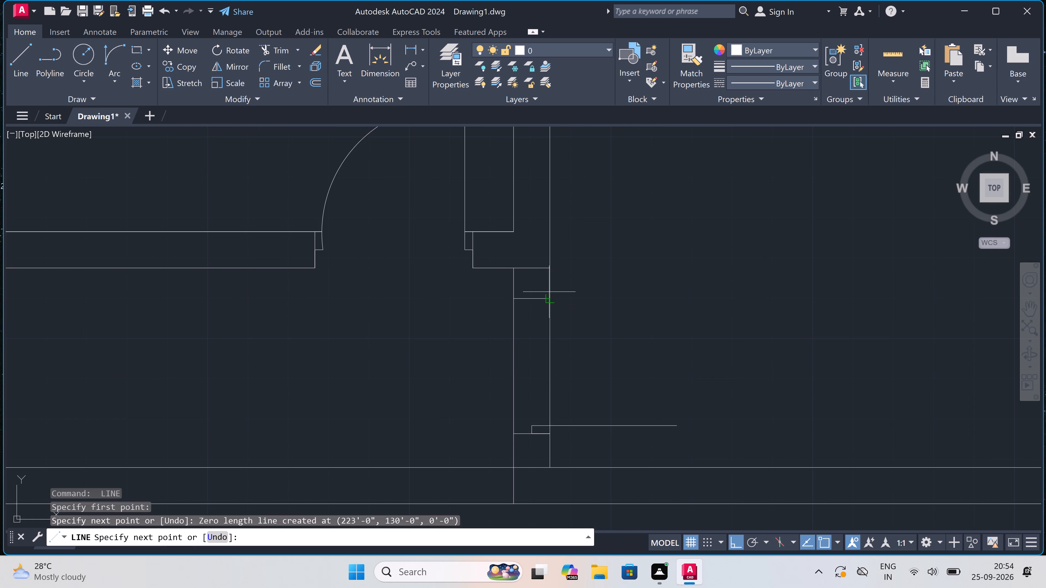
click(550, 293)
click(533, 299)
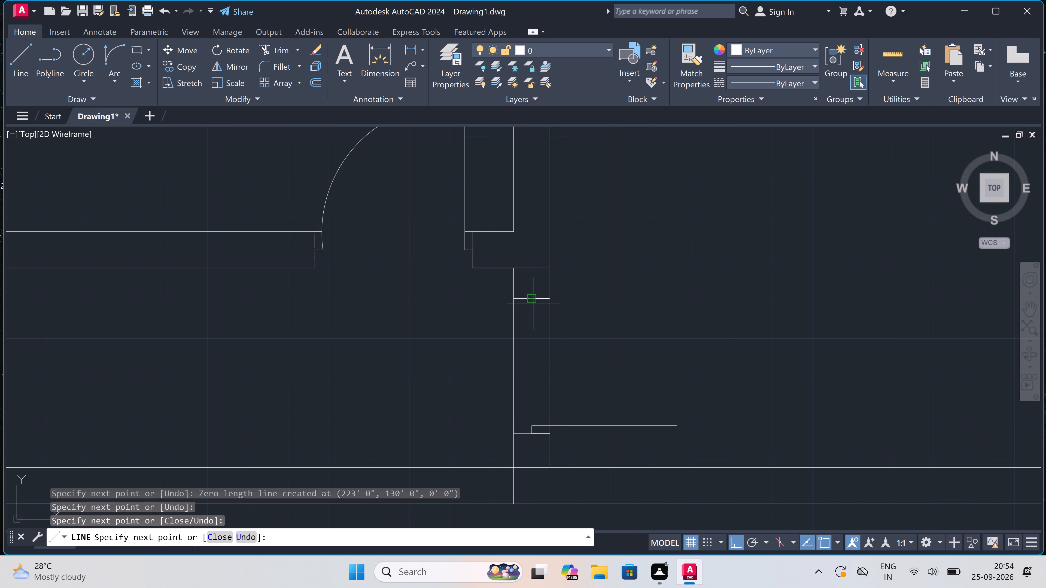
text(2")
key(space)
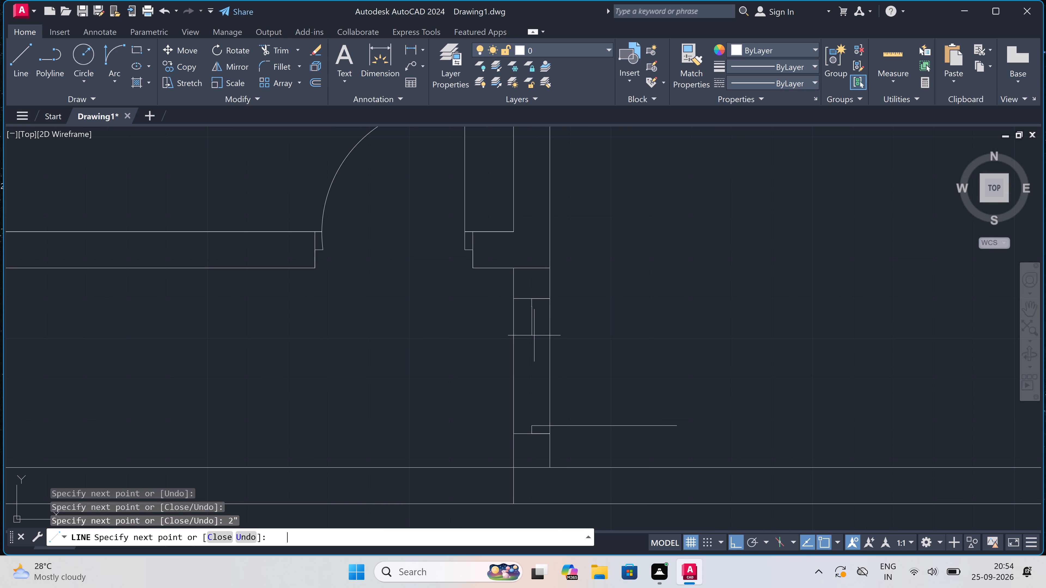
key(Escape)
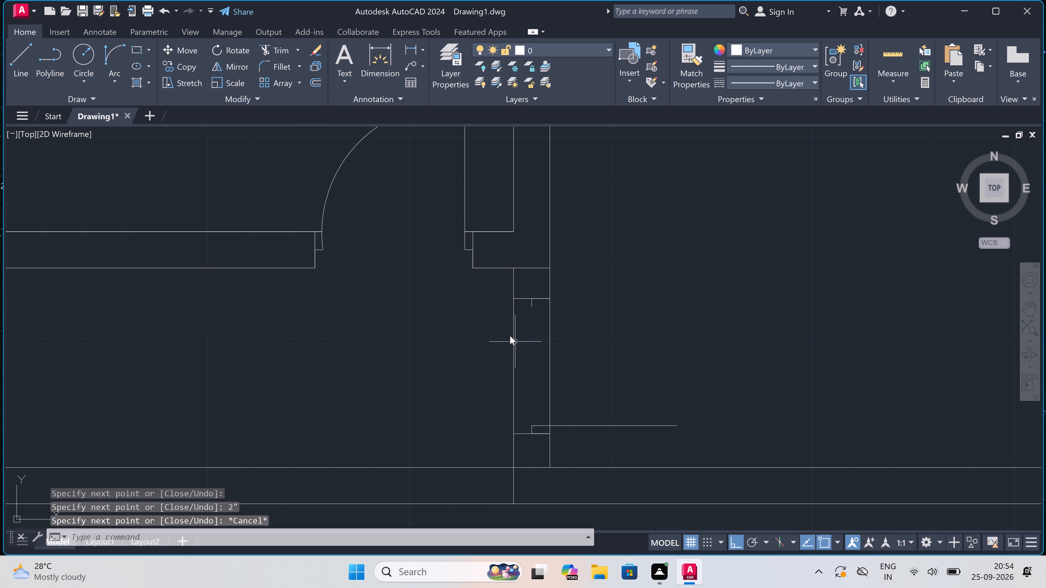
Draw the east door's swing arc from the end of the north jamb's stop to the east end of the leaf.
drag(105, 31, 111, 51)
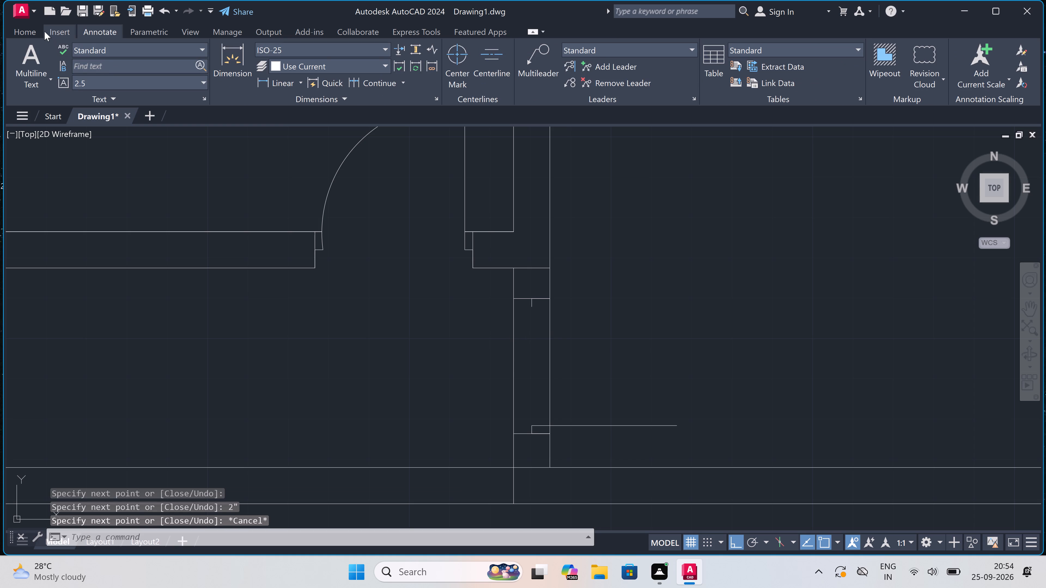
click(44, 29)
click(26, 29)
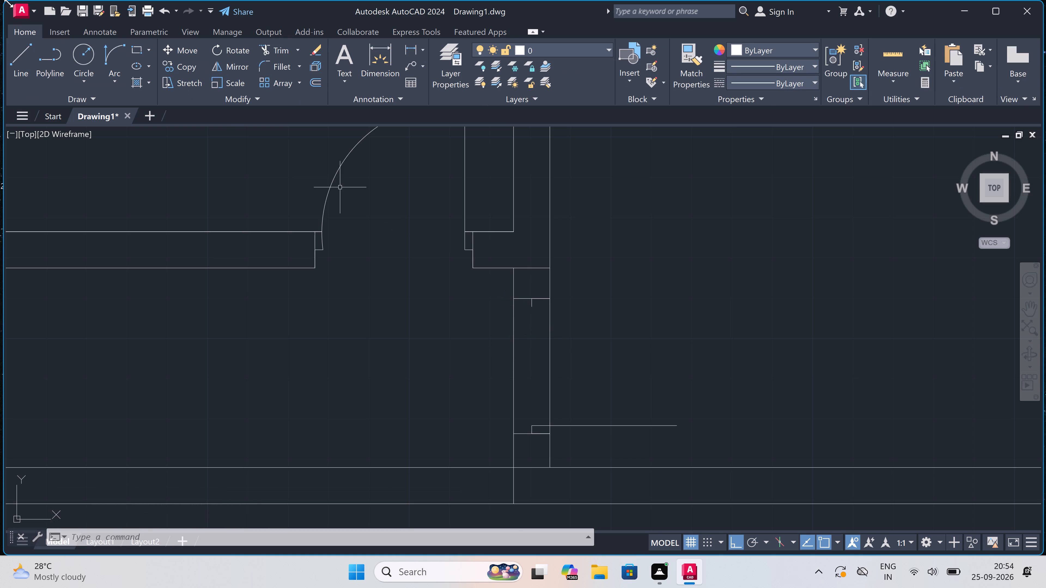
click(102, 58)
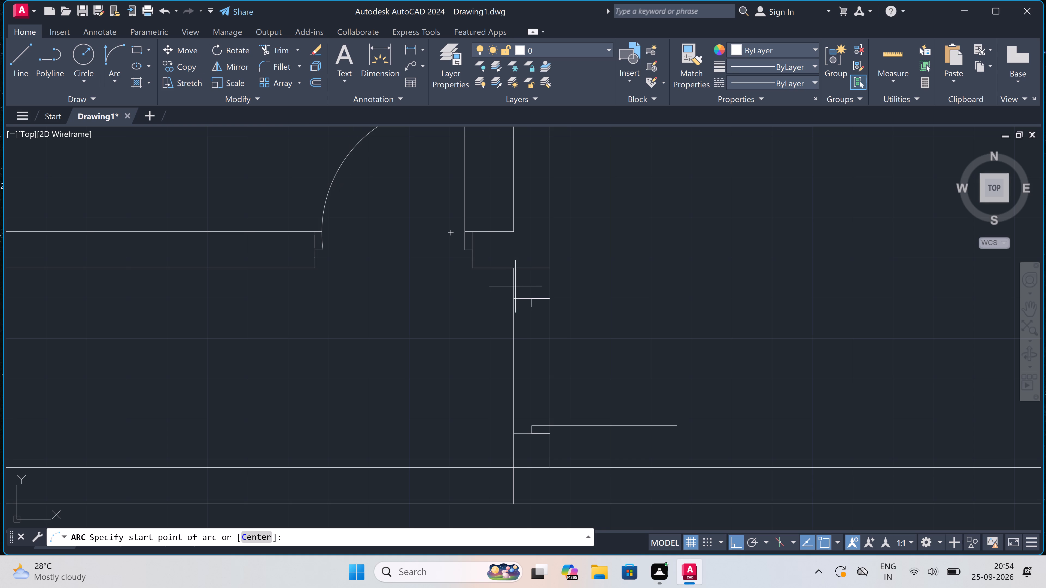
click(530, 310)
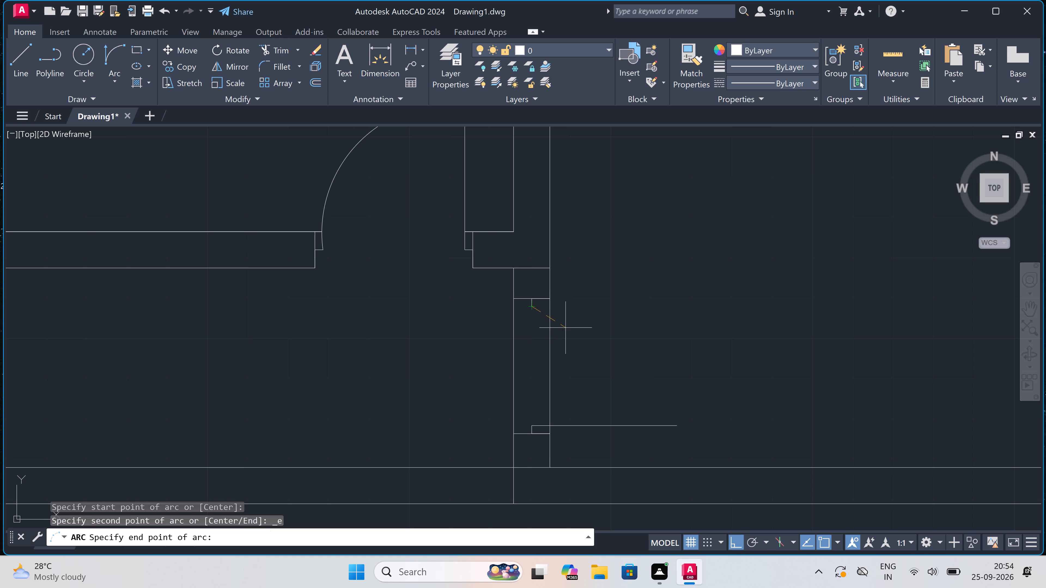
click(676, 429)
click(685, 350)
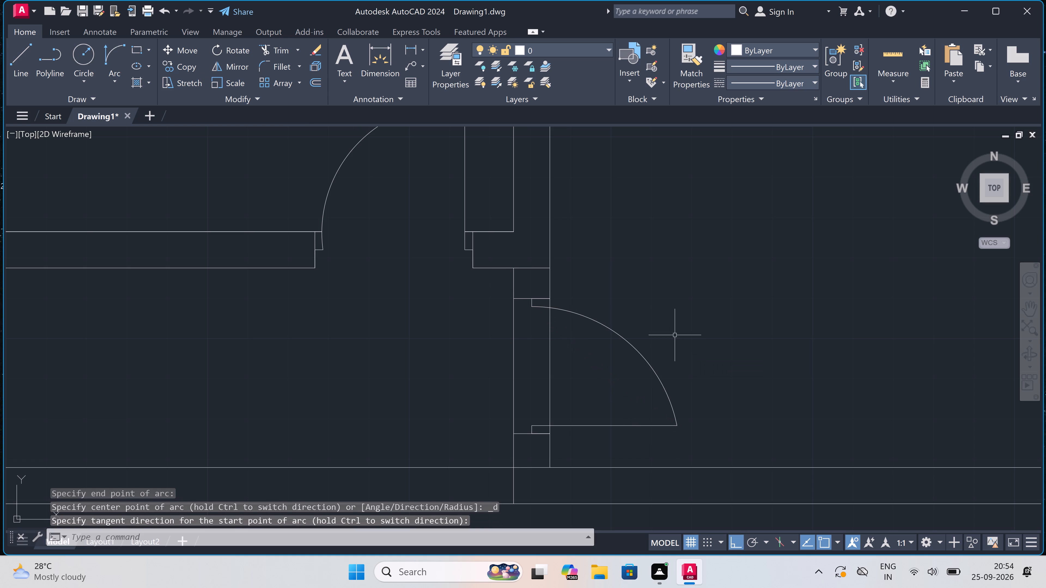
Trim both lines of the east cross wall between the two jambs to open the doorway.
text(tr)
key(space)
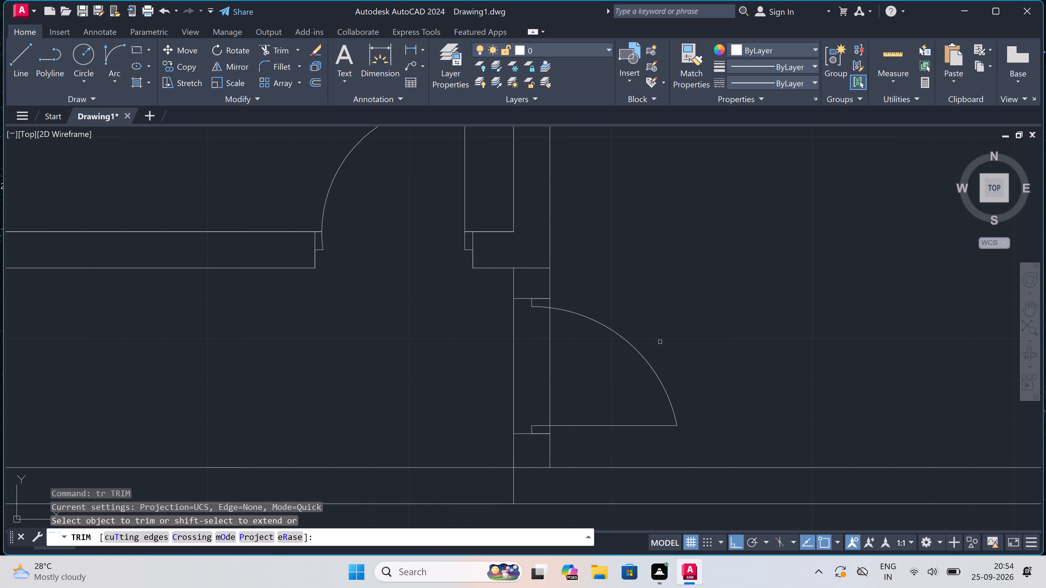
drag(612, 379, 609, 381)
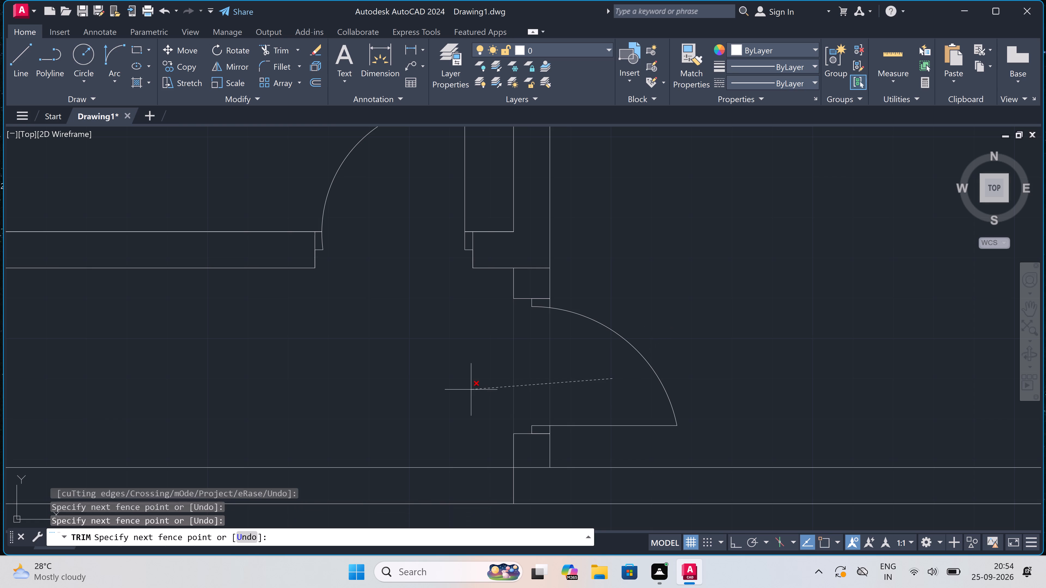
click(471, 390)
scroll(481, 373, down, 3)
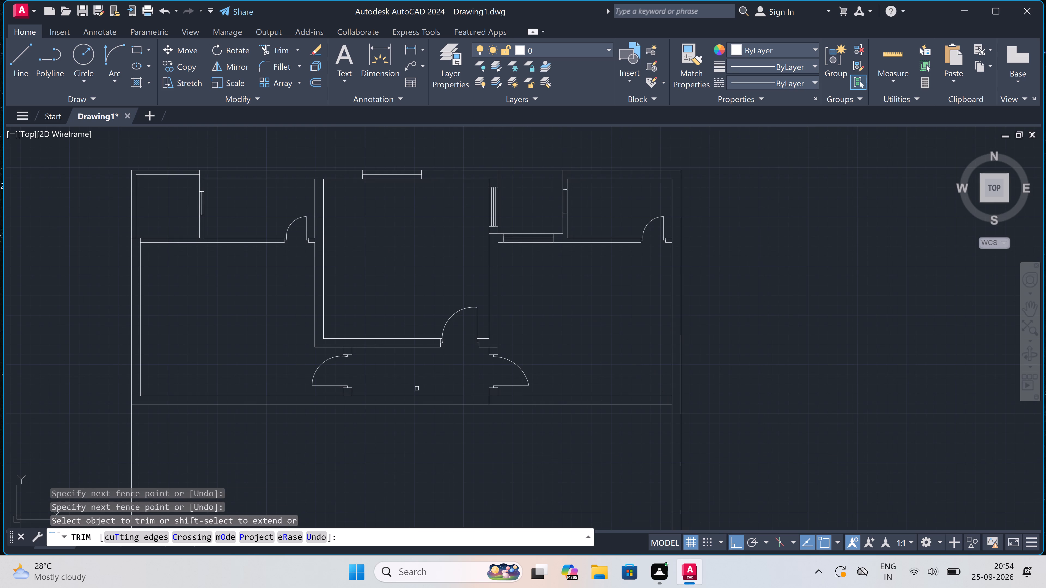
key(Escape)
Draw a line straight across the 9" lower wall, a short way east of the west cross wall.
key(l)
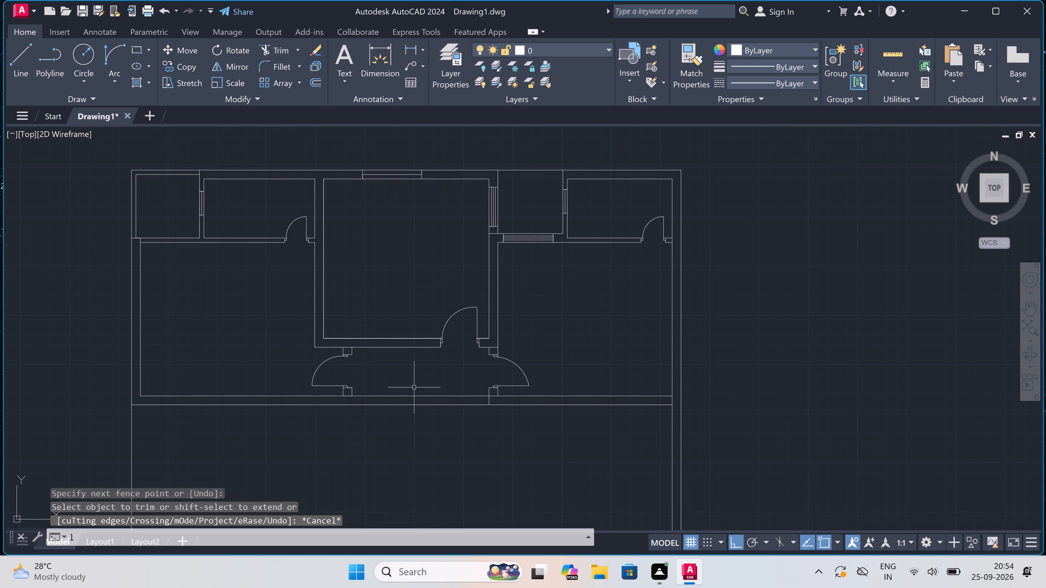
key(space)
scroll(392, 407, up, 2)
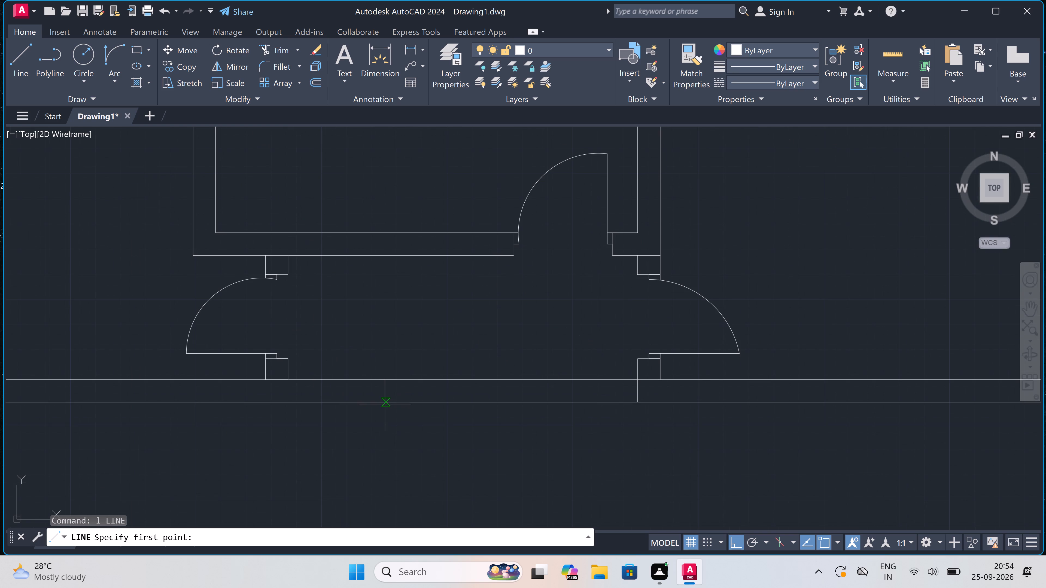
click(362, 402)
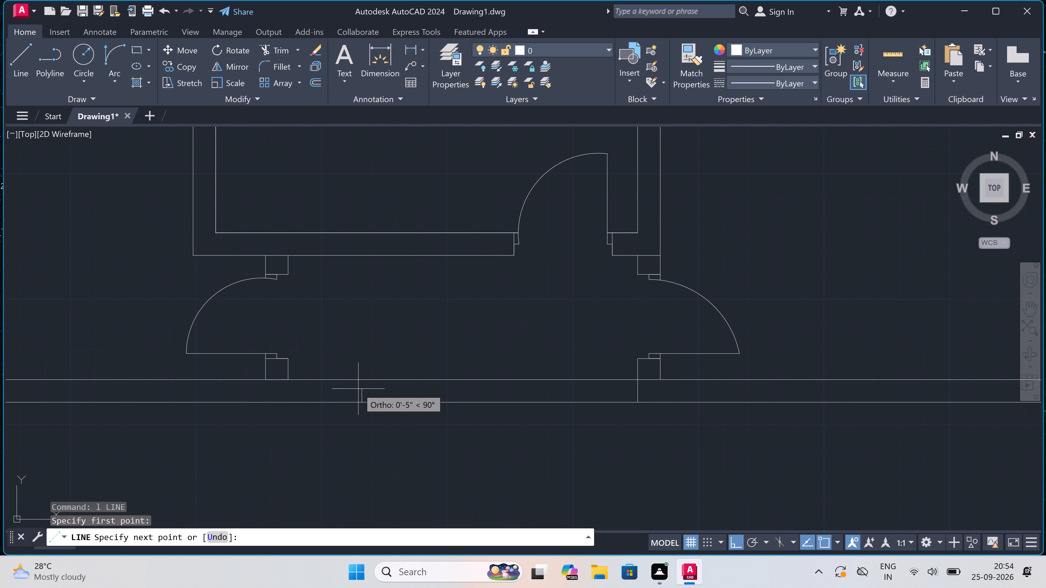
double_click(361, 382)
key(Escape)
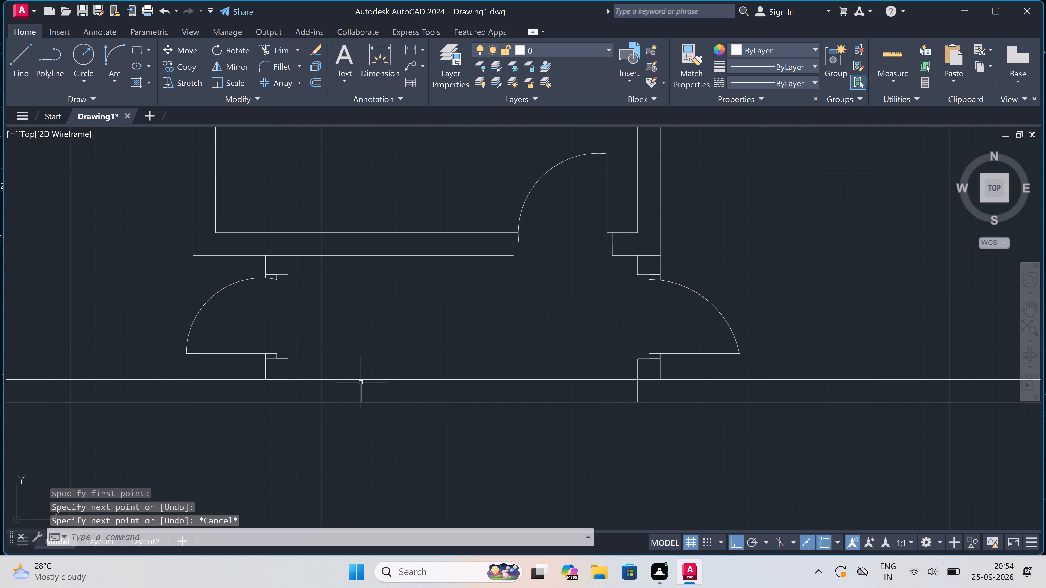
Trim the lower wall between the new end line and the east cross wall, and clear the line crossing that cross wall's base.
text(tr)
key(space)
click(444, 348)
click(463, 440)
scroll(480, 384, down, 3)
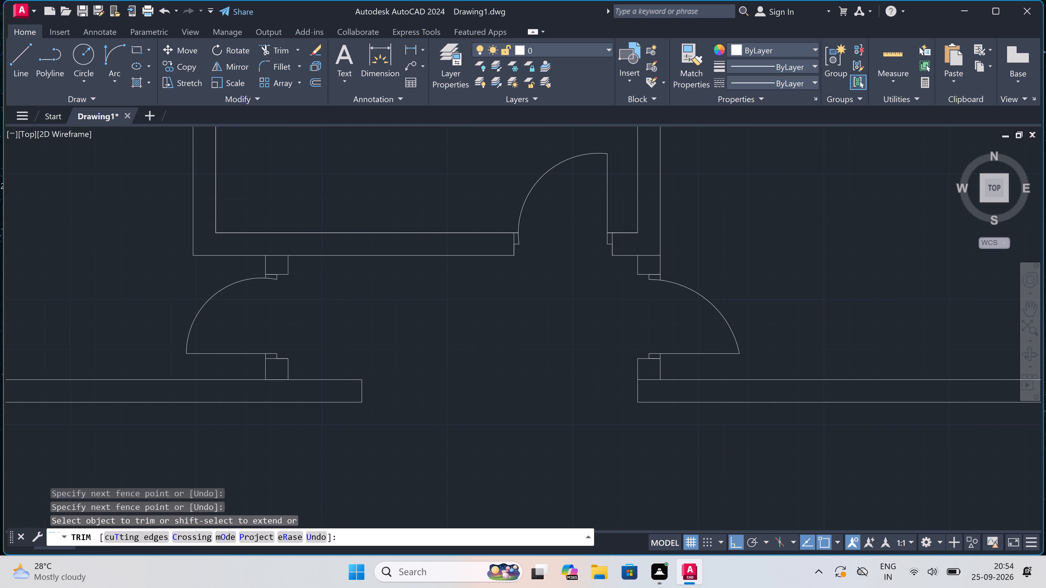
scroll(510, 384, up, 3)
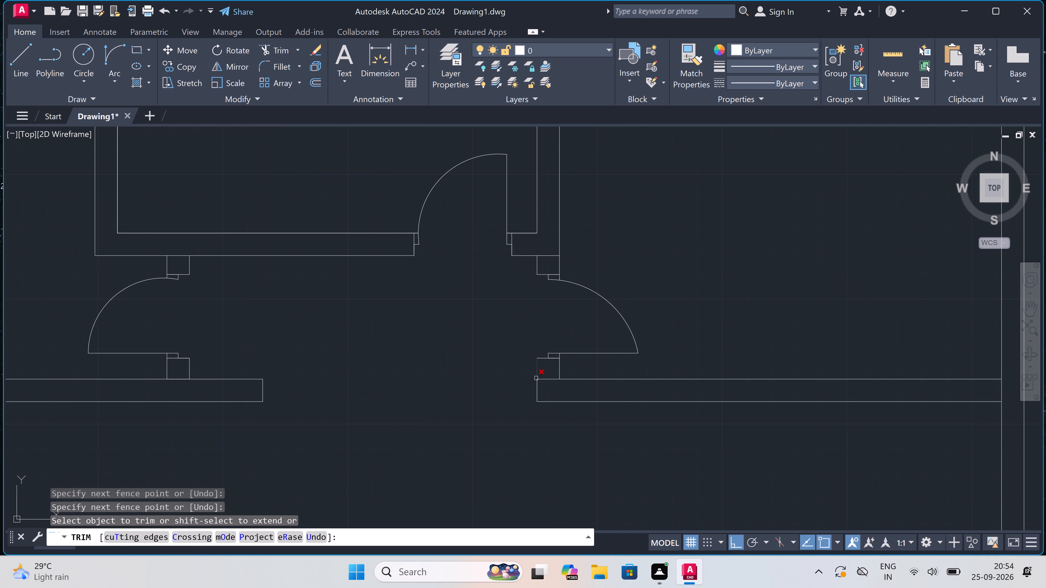
click(543, 378)
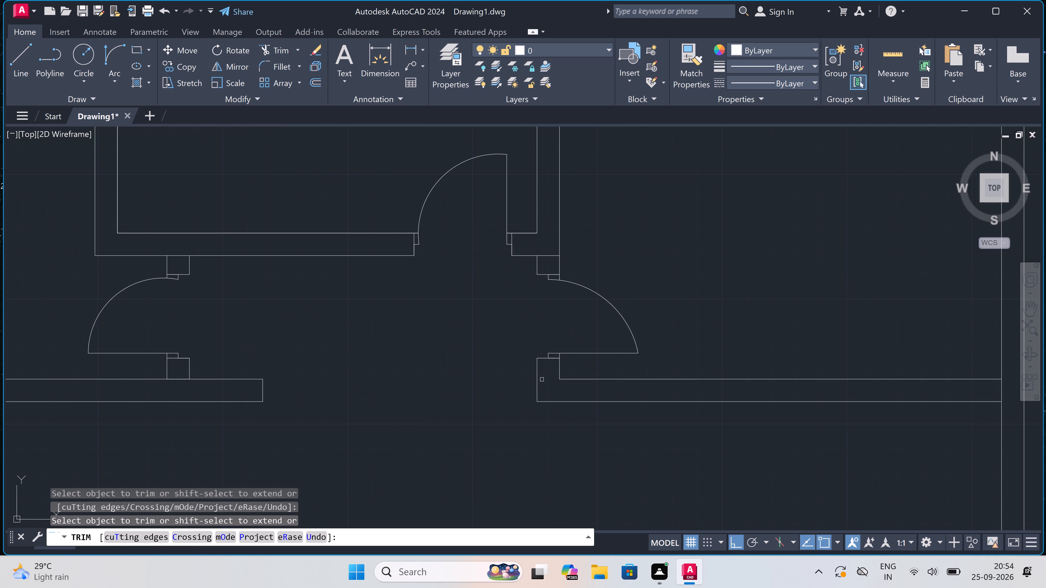
key(Escape)
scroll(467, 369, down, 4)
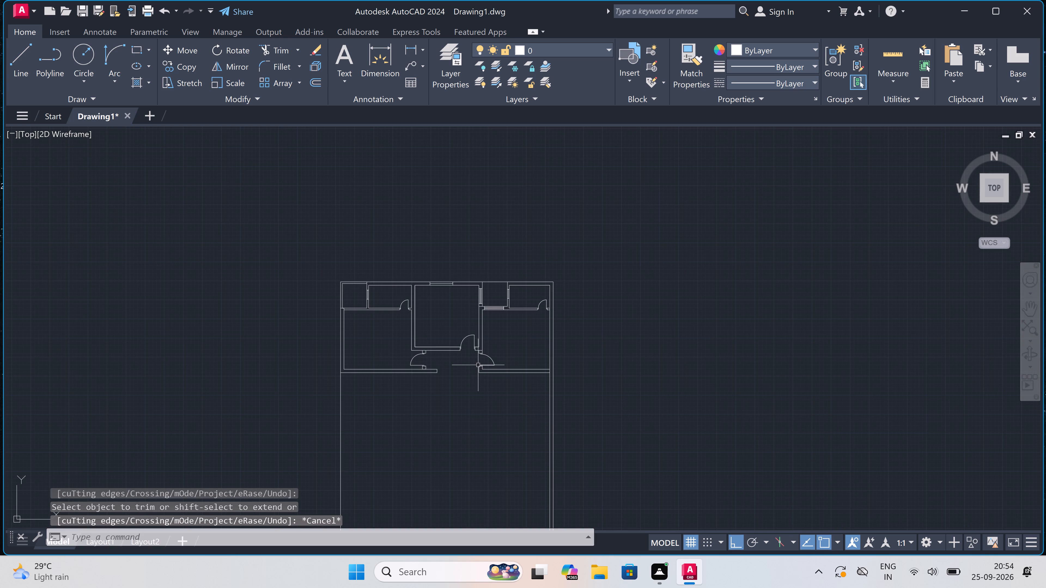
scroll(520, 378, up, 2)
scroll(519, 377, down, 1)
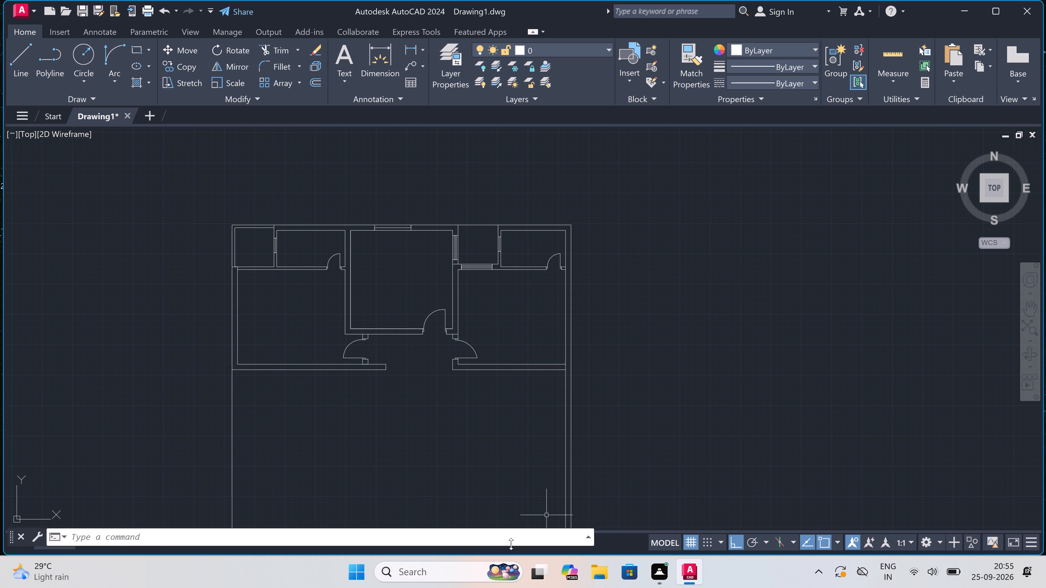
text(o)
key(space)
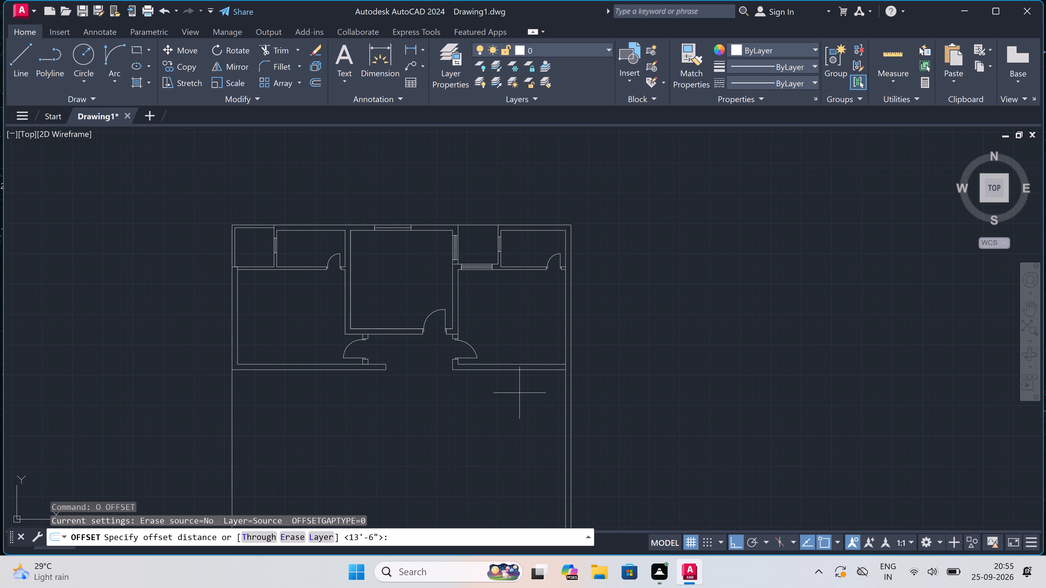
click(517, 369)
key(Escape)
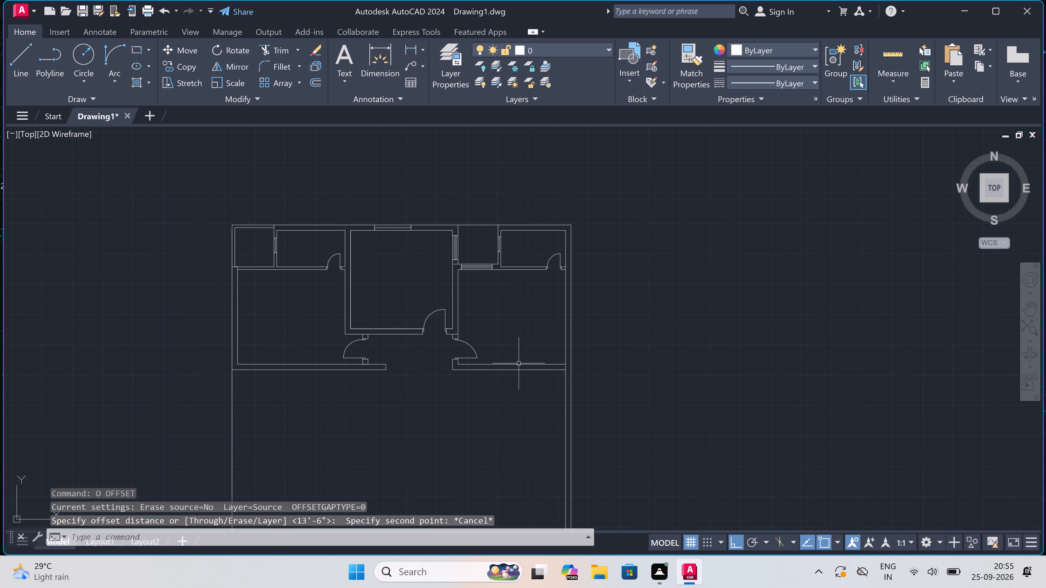
Offset the lower wall's south line, east of the opening, 13' to the south.
scroll(519, 361, up, 1)
key(space)
scroll(510, 385, up, 2)
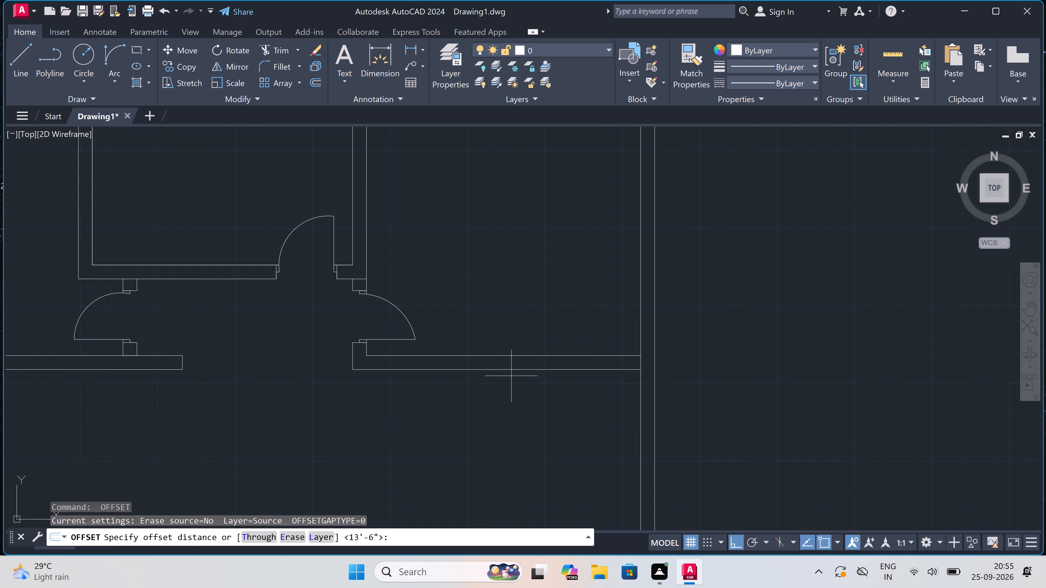
click(512, 370)
scroll(516, 400, down, 4)
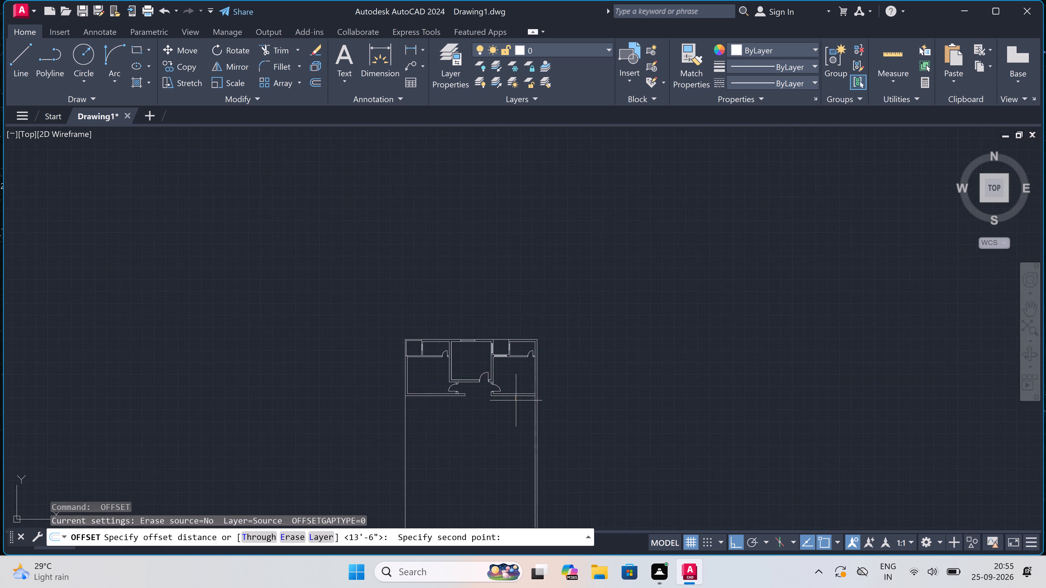
scroll(516, 400, down, 1)
scroll(518, 428, up, 2)
scroll(497, 393, up, 2)
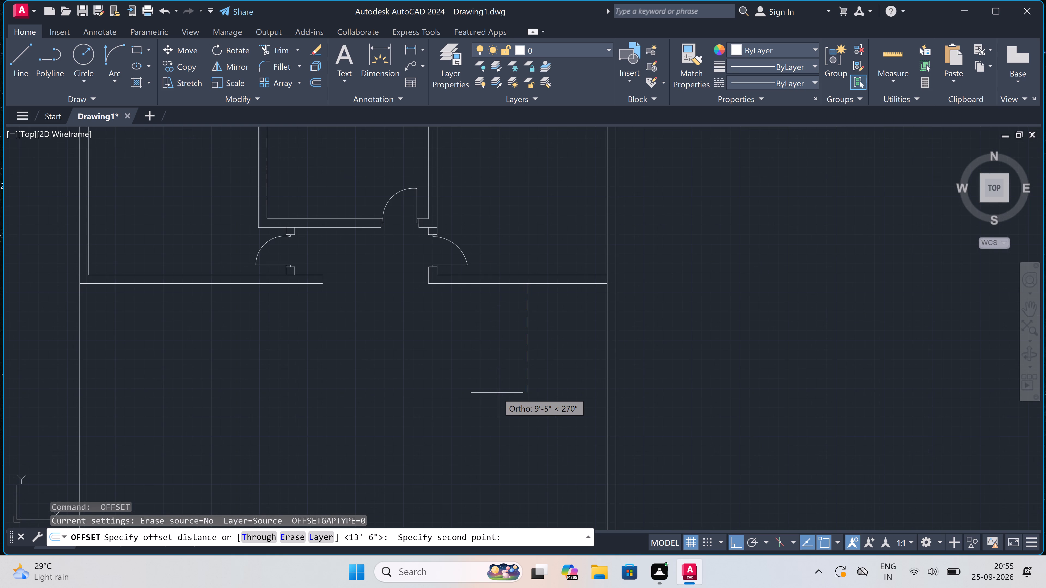
text(13)
key(apostrophe)
key(space)
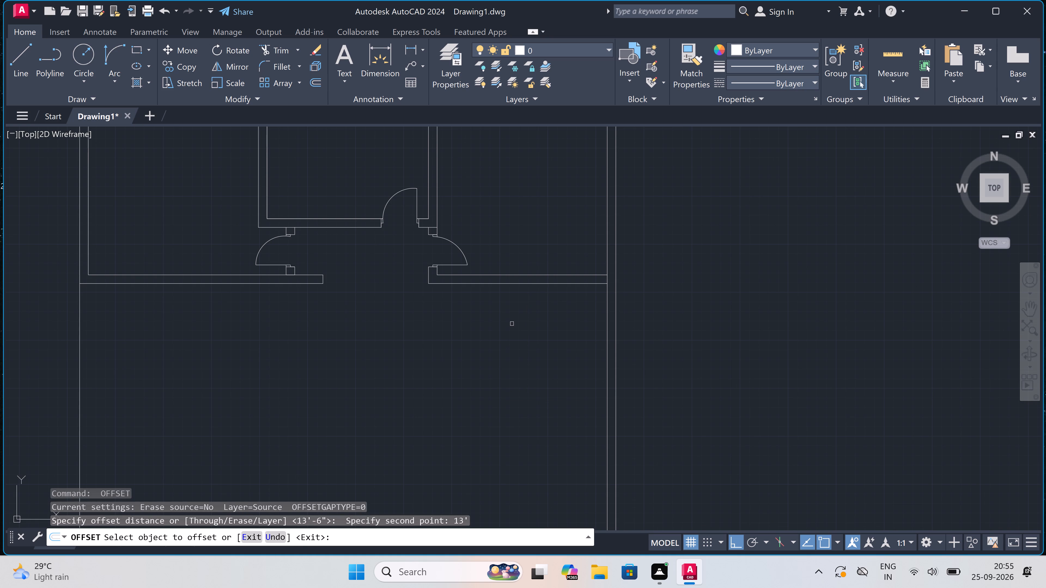
drag(513, 284, 513, 287)
click(514, 309)
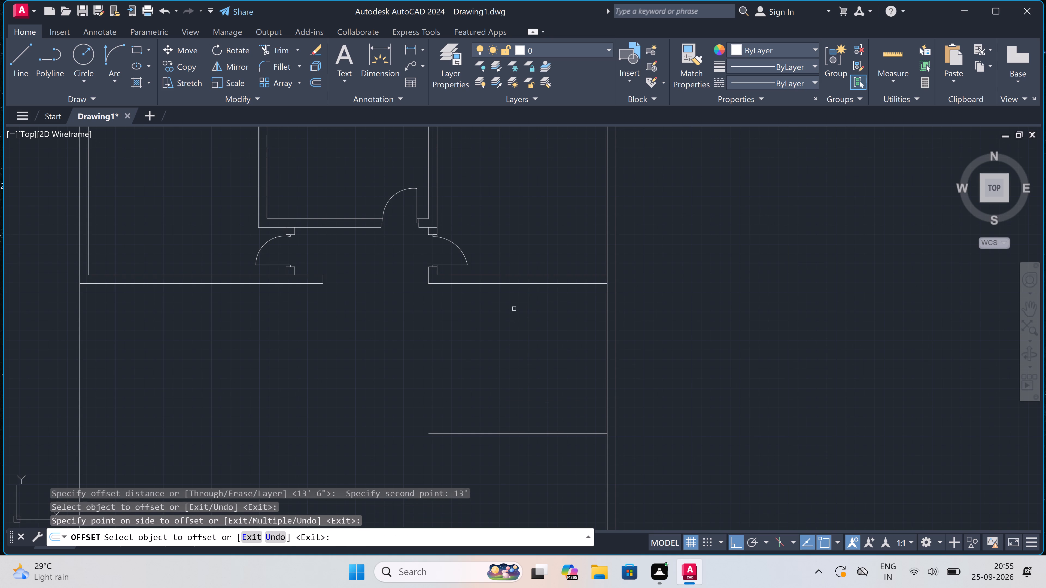
key(Escape)
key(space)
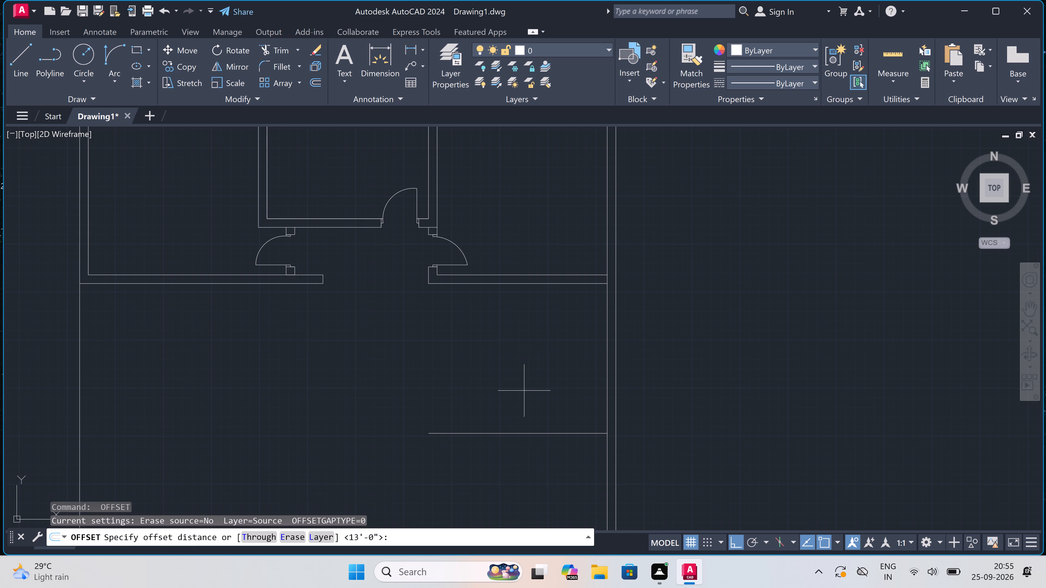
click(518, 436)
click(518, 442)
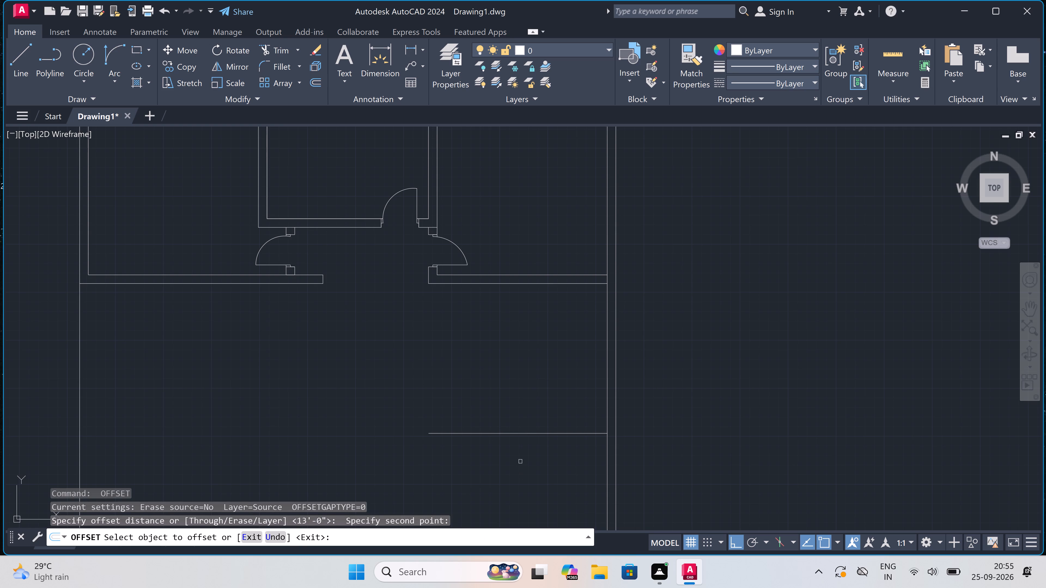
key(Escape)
Offset the new horizontal line 9" to the south to form the second face of the wall.
key(space)
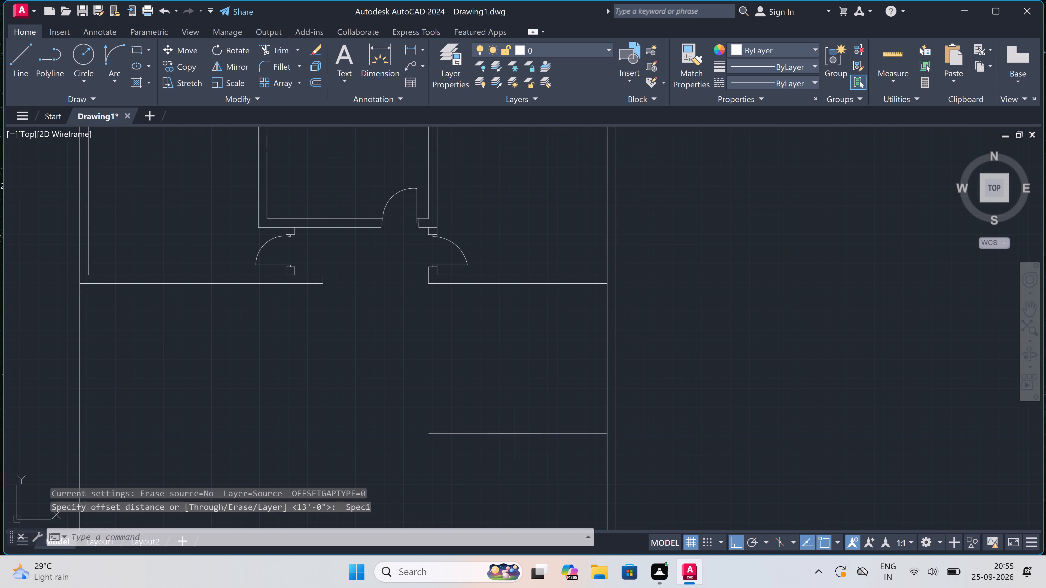
drag(515, 433, 516, 436)
key(9)
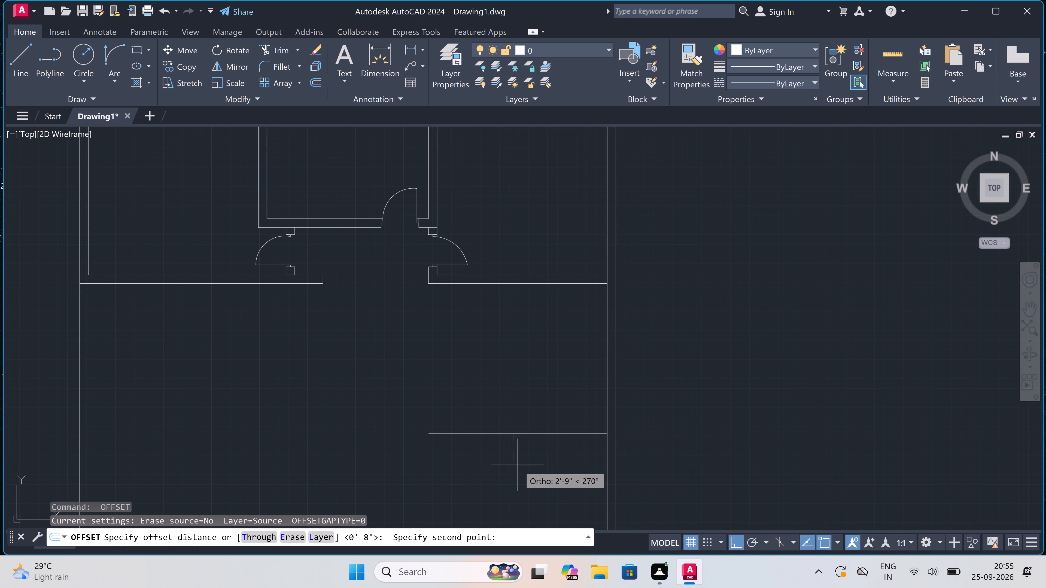
key(shift+quotedbl)
key(space)
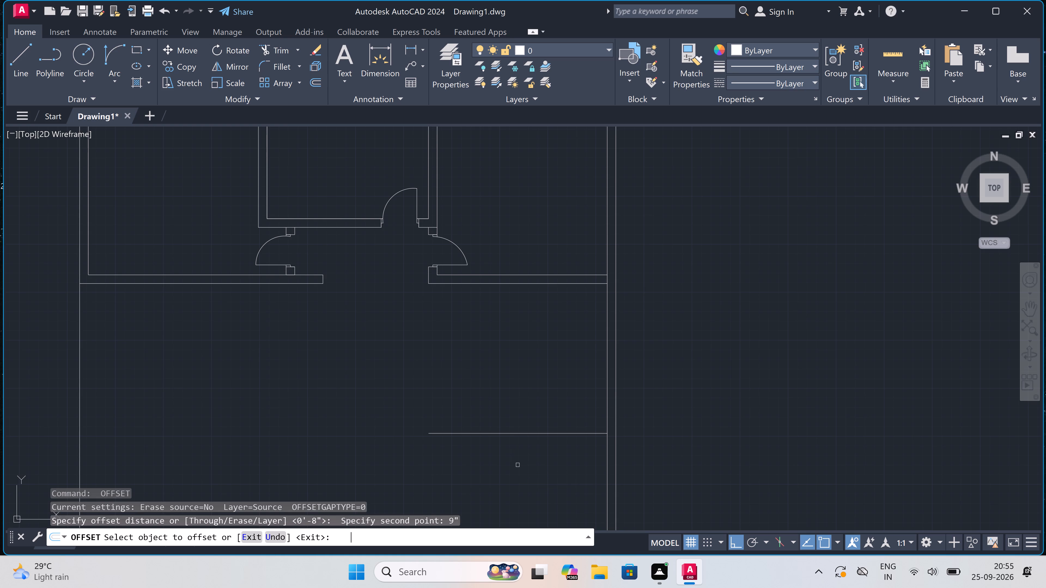
click(510, 435)
click(508, 451)
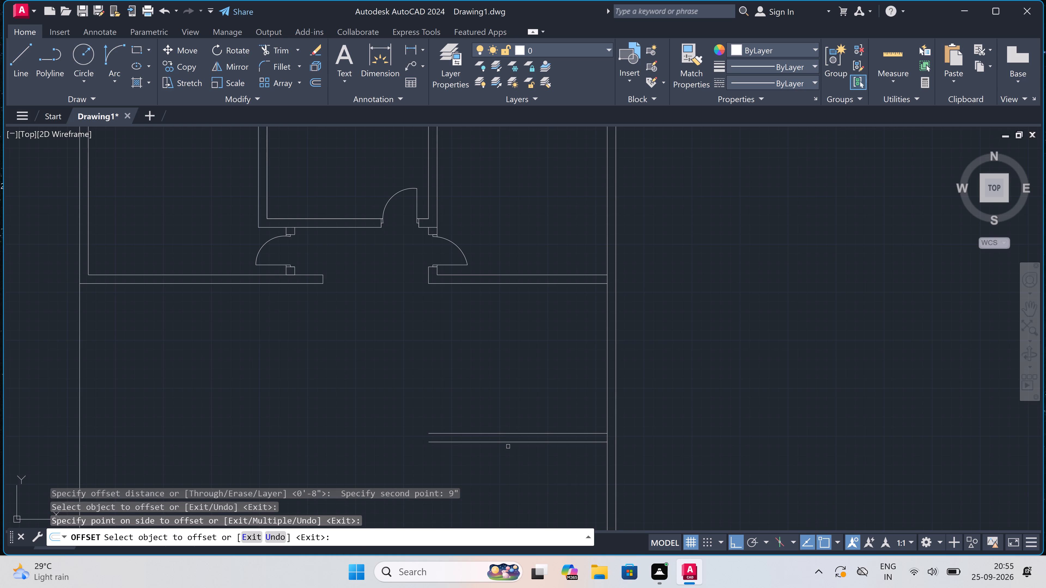
key(Escape)
Extend both faces of the east cross wall south from the 9" lower wall to the new wall's south line.
text(ex)
key(space)
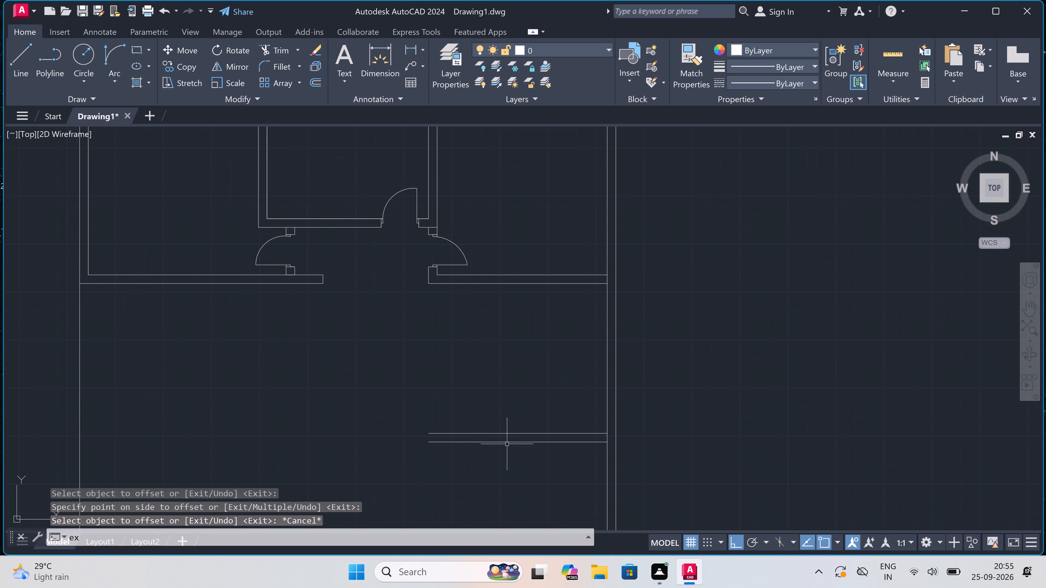
scroll(414, 274, up, 3)
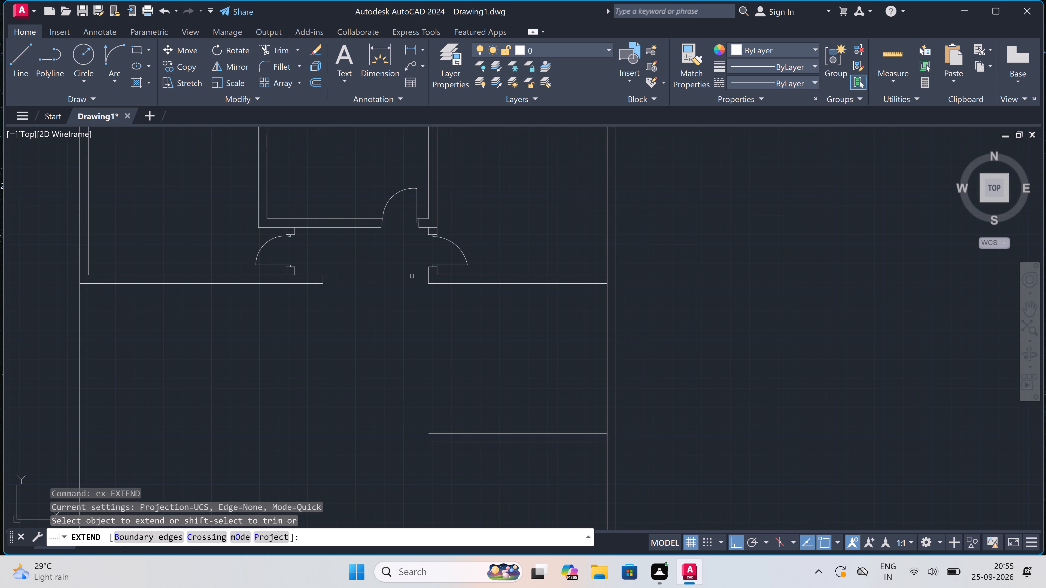
click(414, 274)
click(416, 274)
click(518, 262)
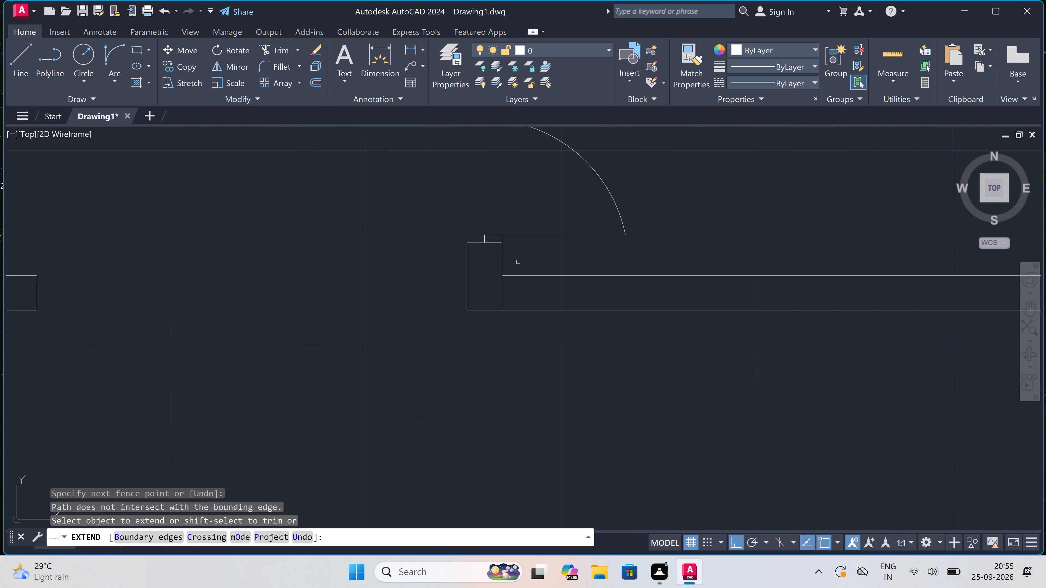
click(524, 290)
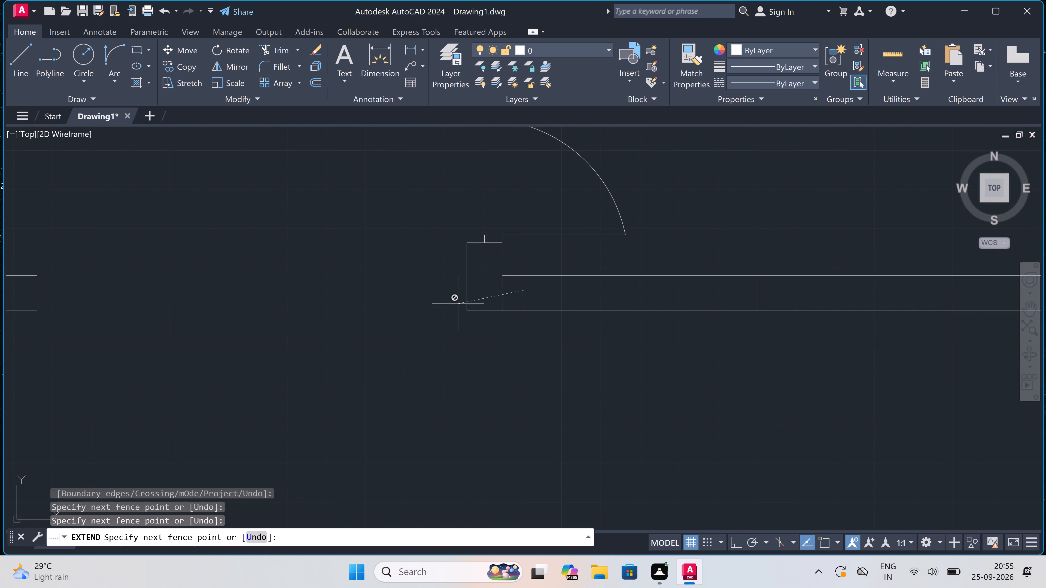
scroll(444, 293, down, 4)
click(443, 292)
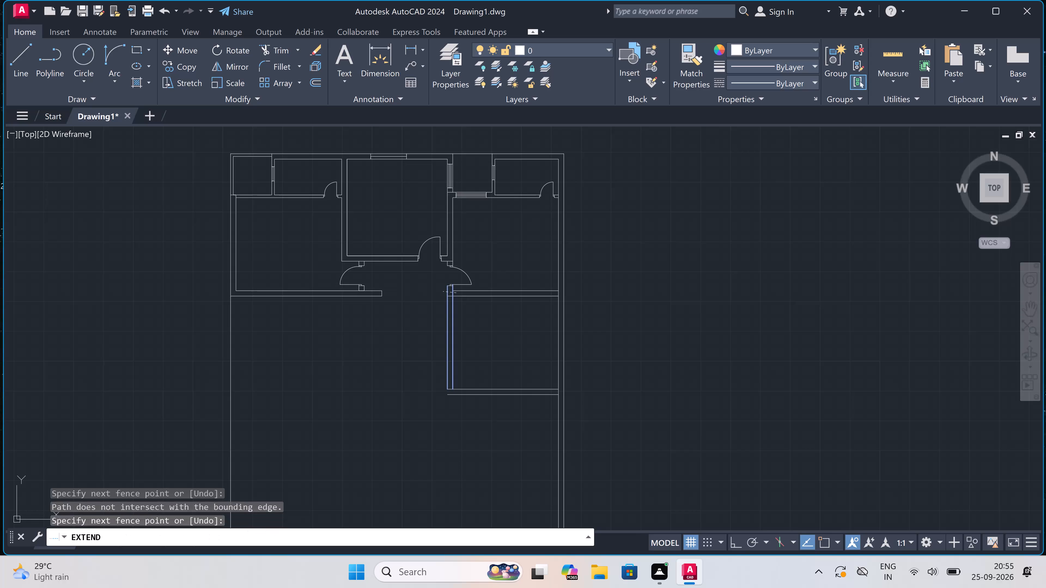
double_click(468, 342)
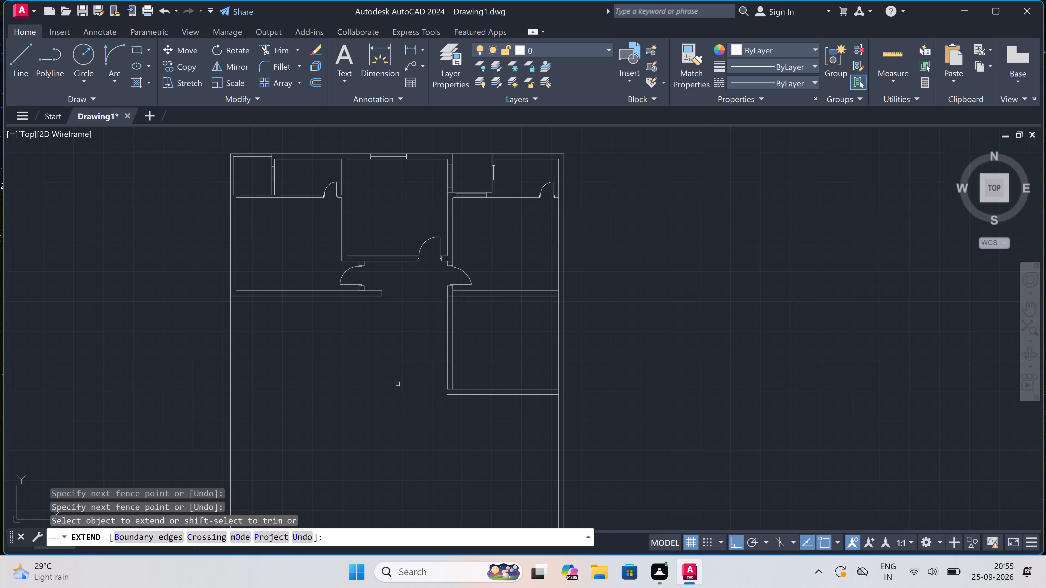
double_click(404, 384)
double_click(467, 354)
key(Escape)
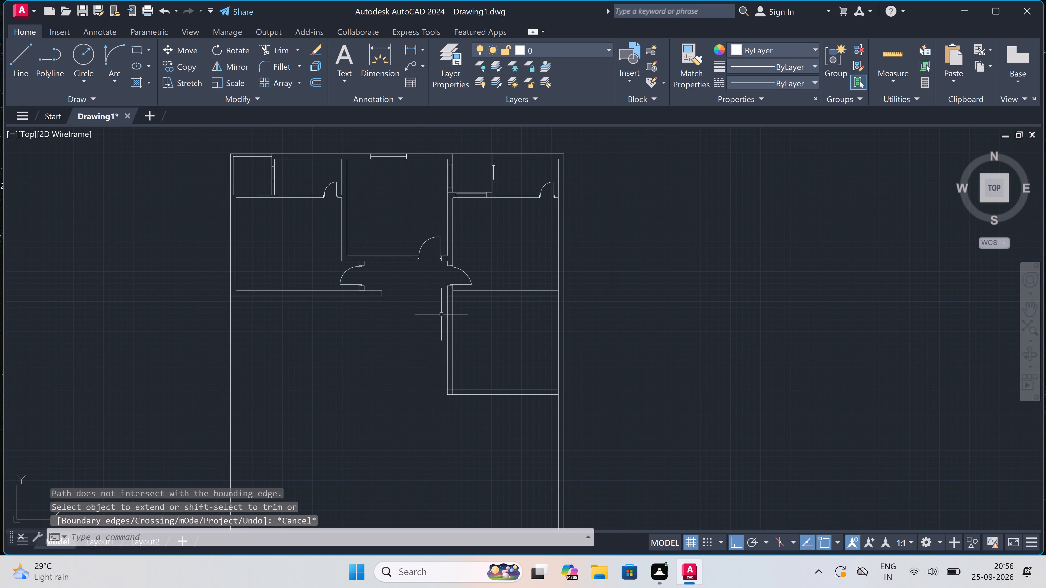
Draw a jamb line across the extended wall just south of the lower wall, with a 2" southward stop at mid-width and a 3' door leaf eastward.
scroll(446, 289, up, 4)
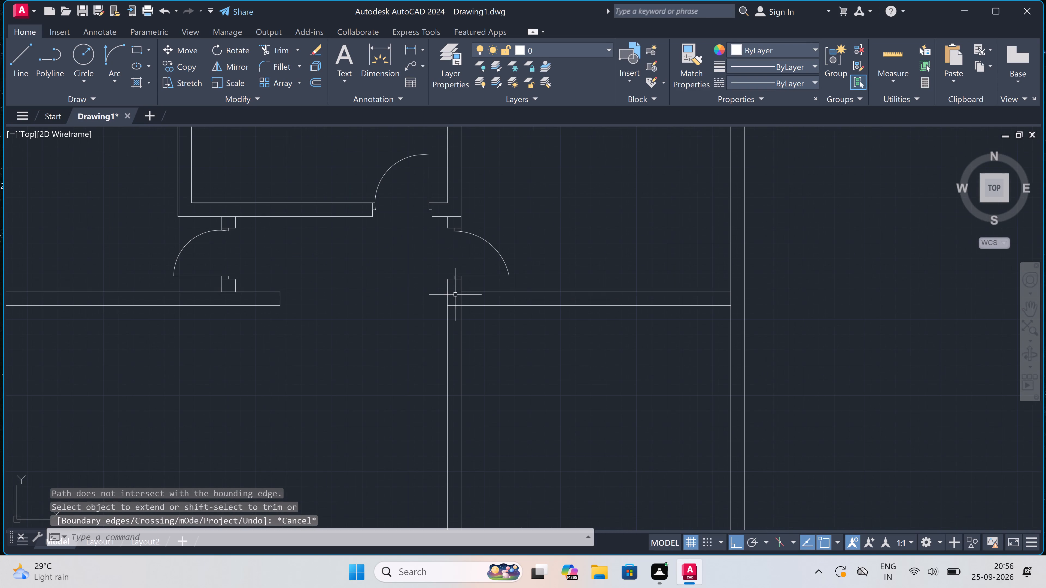
key(l)
key(space)
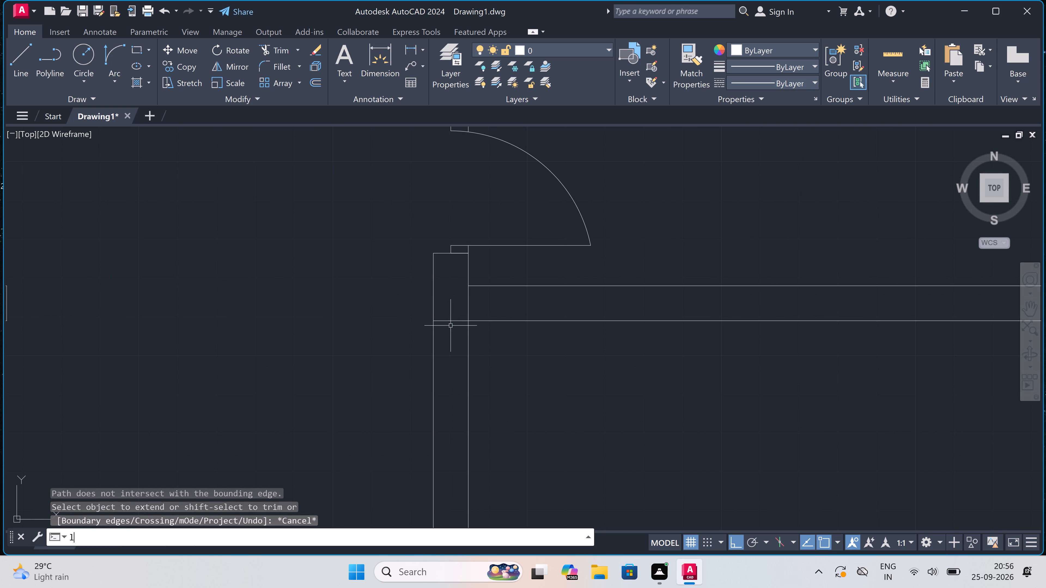
click(467, 348)
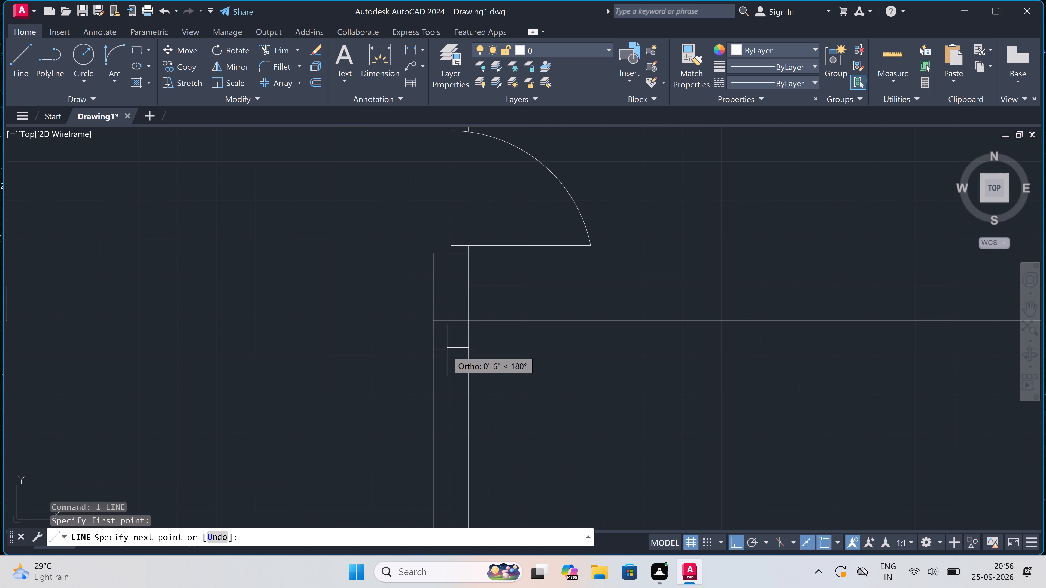
double_click(432, 349)
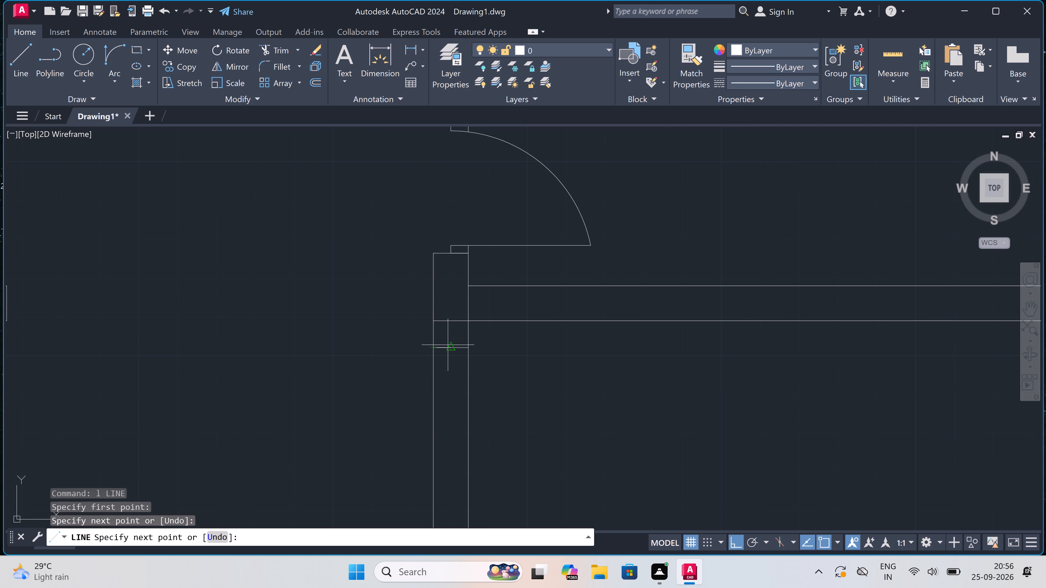
click(449, 345)
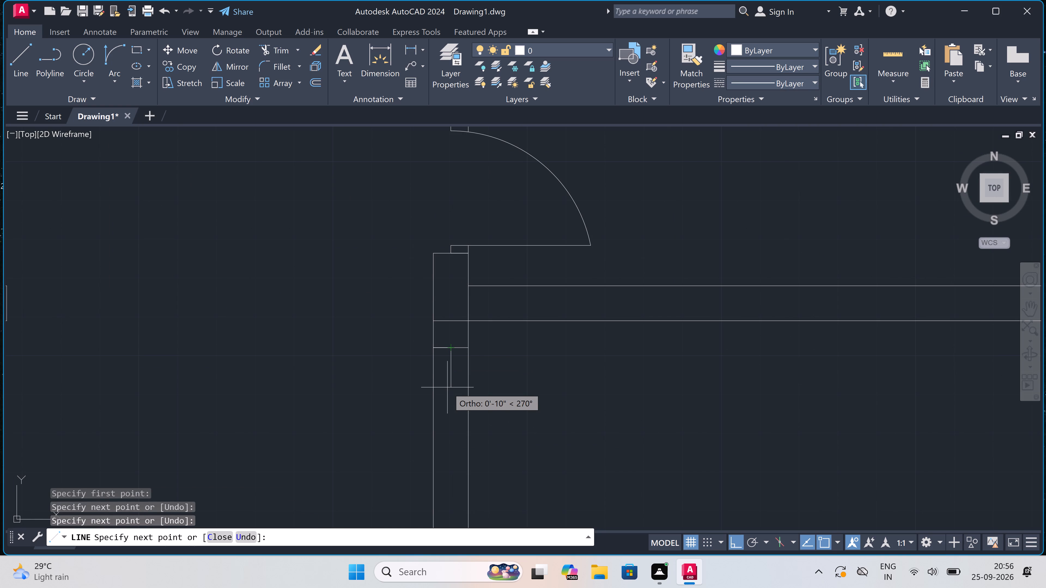
text(2")
key(space)
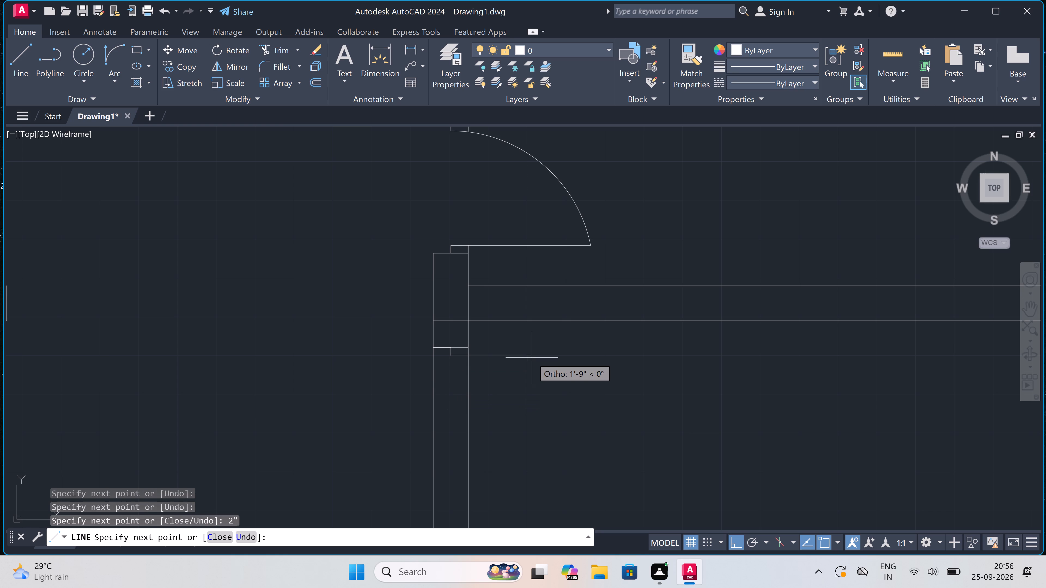
text(3')
key(space)
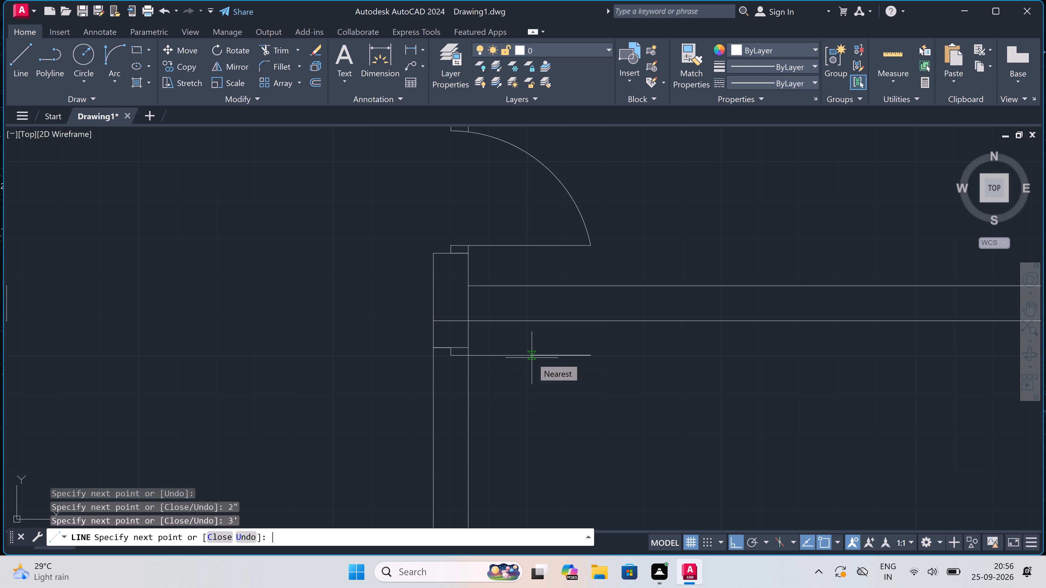
key(Escape)
Draw the opposite jamb line across the wall south of the door leaf, with a 2" stop going north from its midpoint.
scroll(533, 354, down, 2)
scroll(491, 388, up, 1)
key(space)
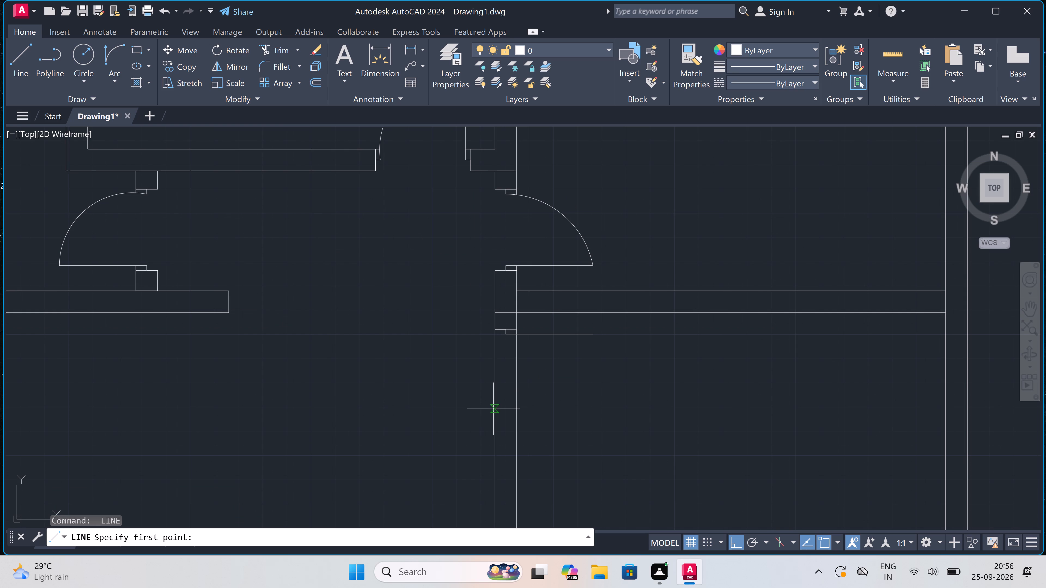
double_click(493, 409)
scroll(512, 409, up, 2)
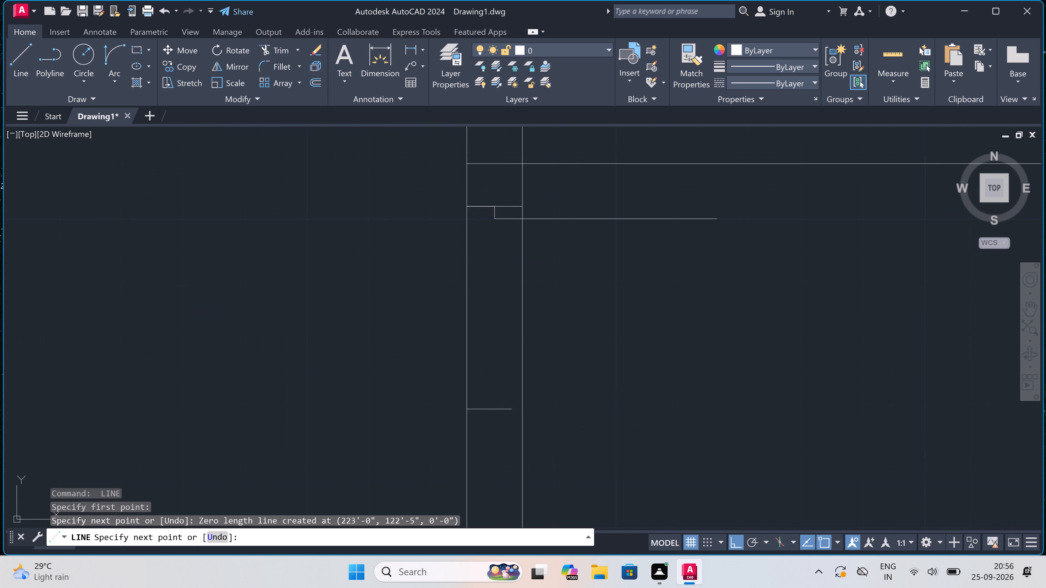
click(522, 408)
click(496, 408)
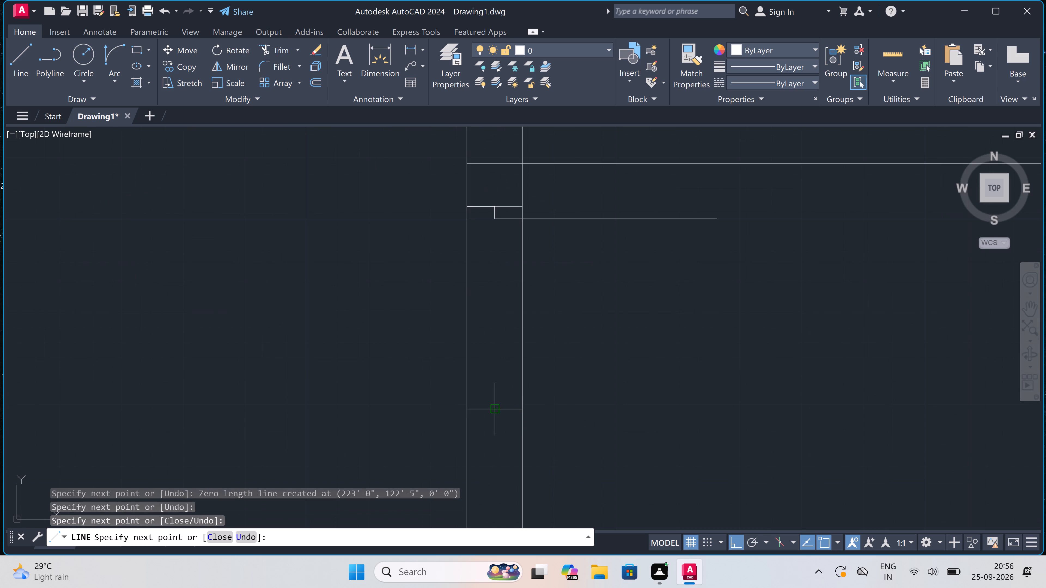
text(2")
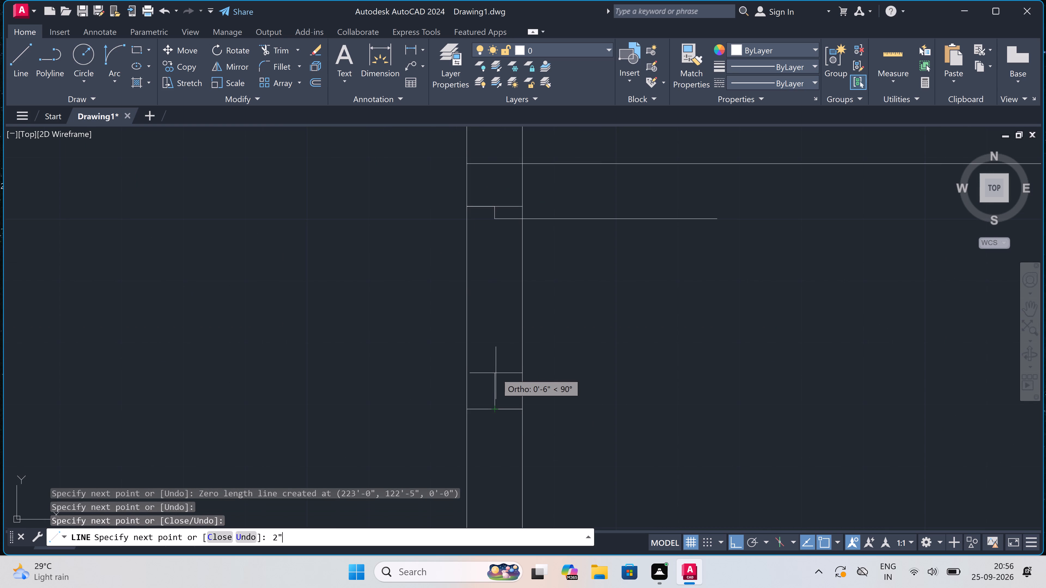
key(space)
key(Escape)
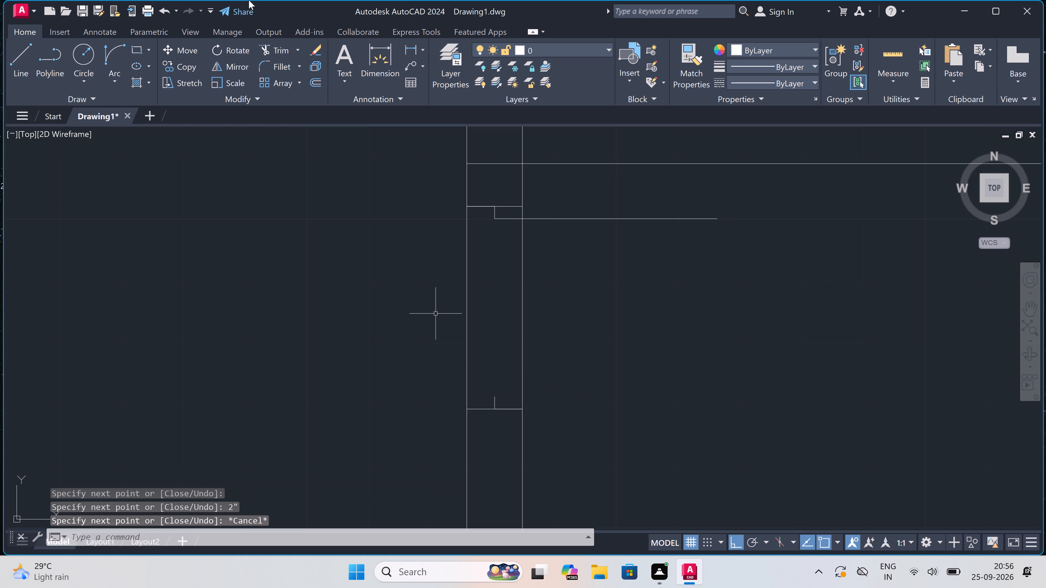
Draw the door swing arc from the tip of the southern stop to the east end of the door leaf.
click(116, 55)
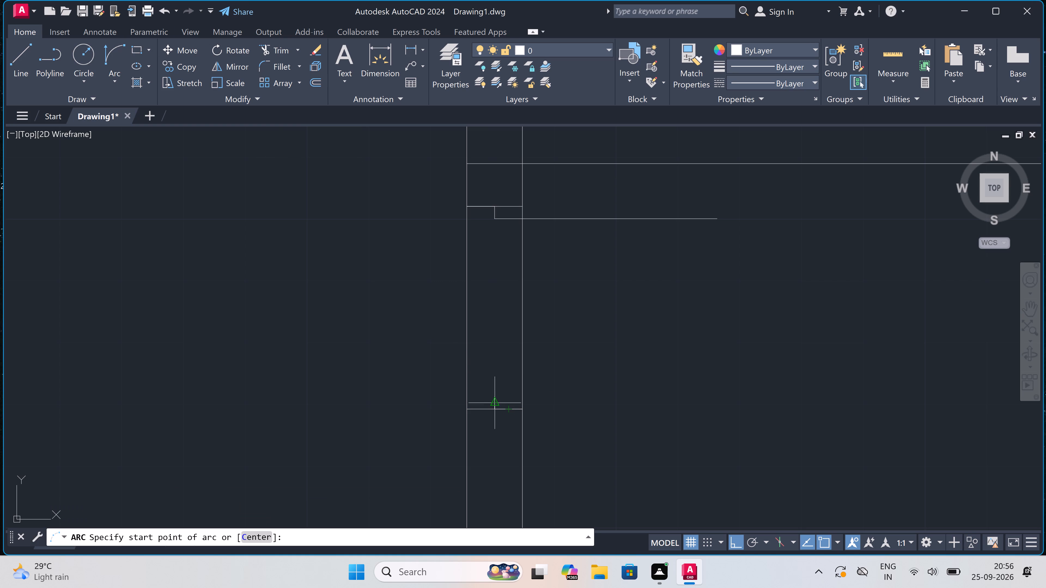
drag(498, 395, 502, 395)
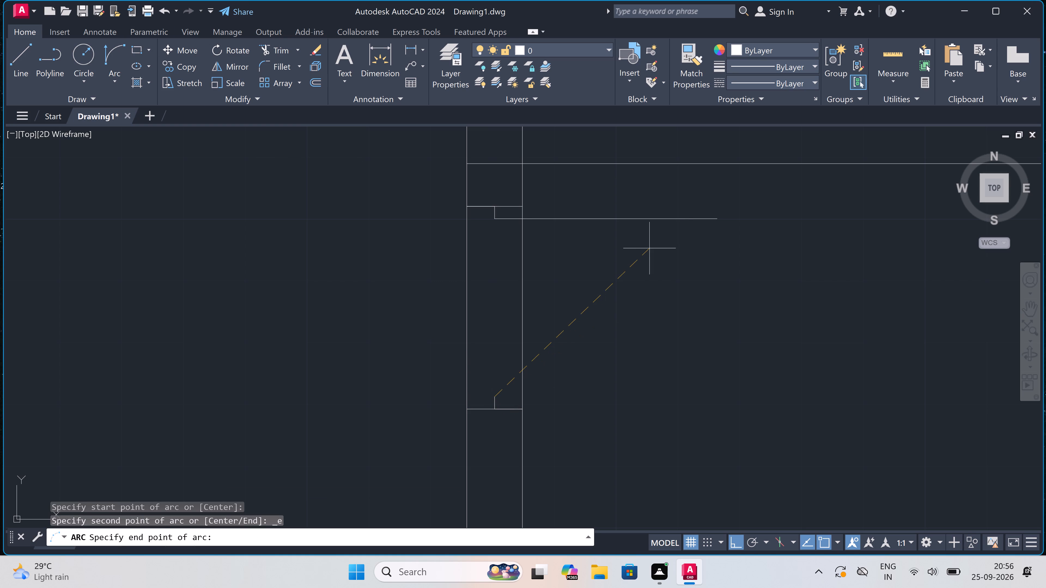
click(722, 219)
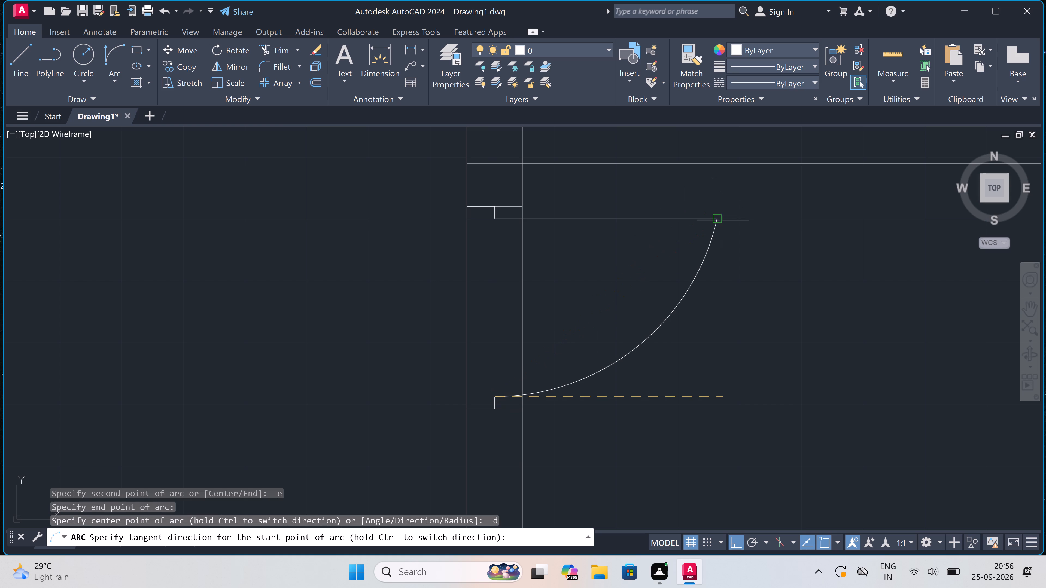
click(766, 328)
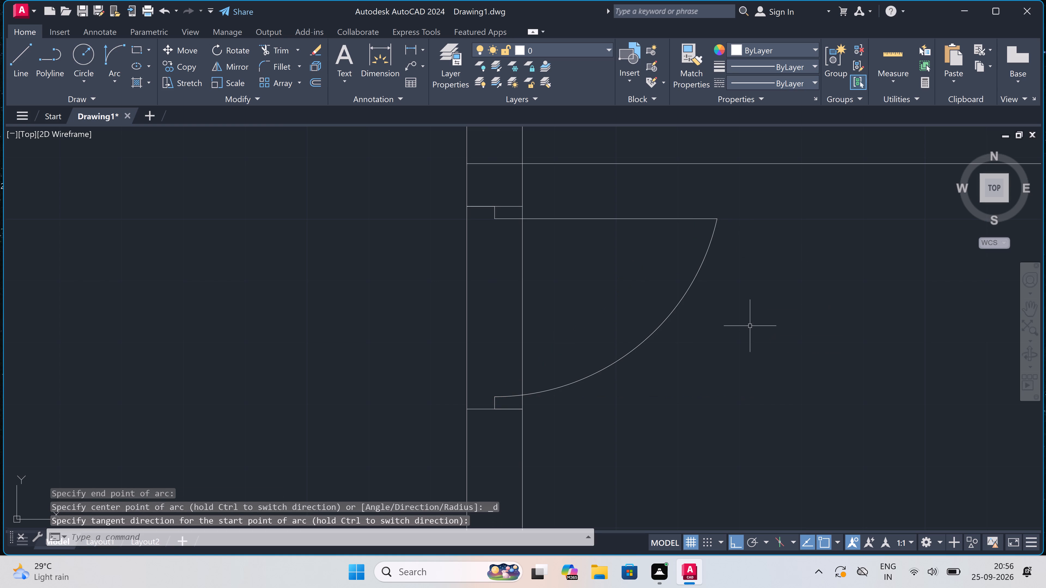
Trim both faces of the wall across the new door opening.
key(t)
key(r)
key(space)
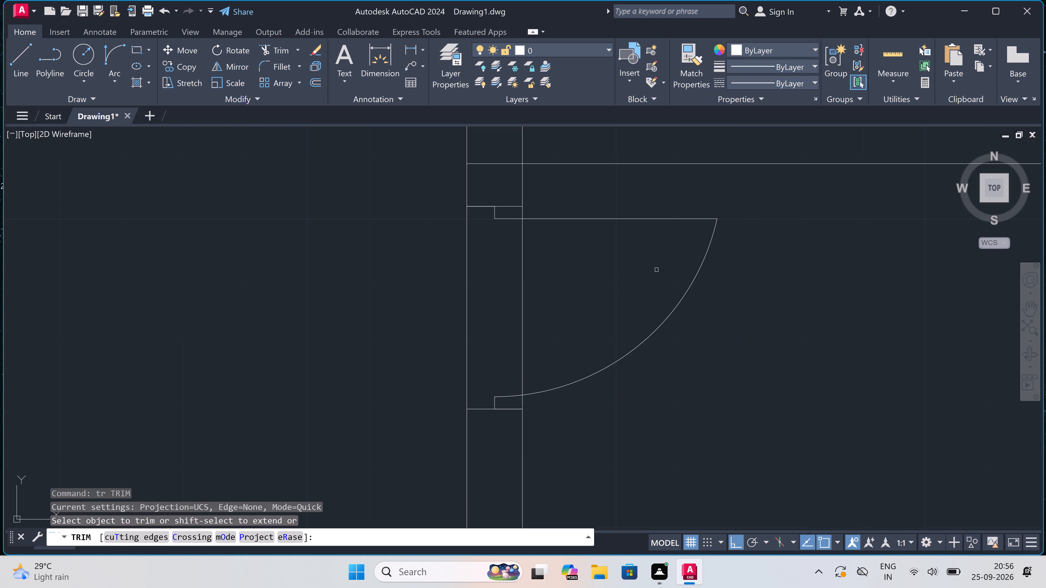
drag(650, 267, 642, 272)
click(364, 341)
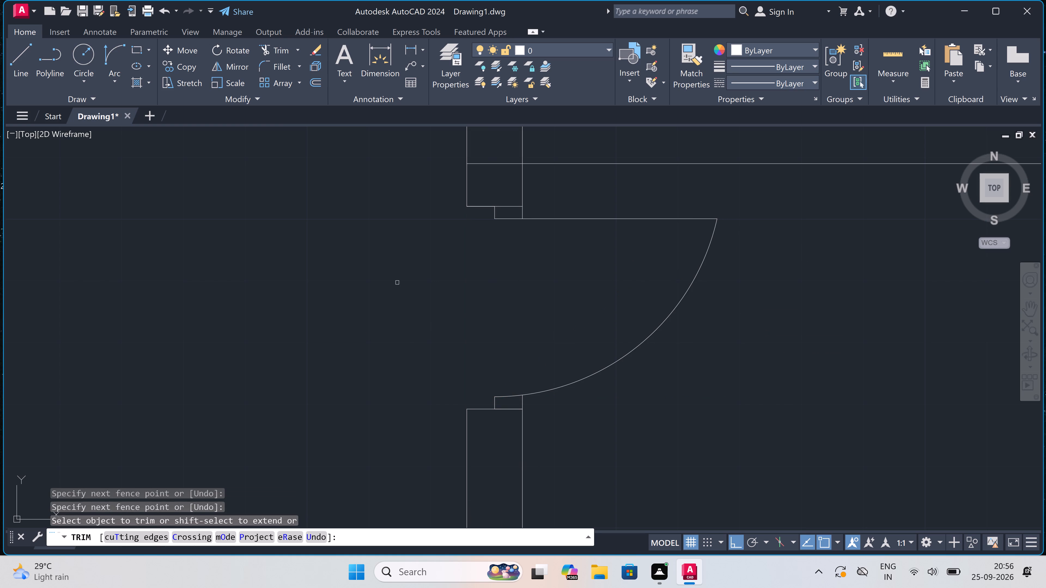
Trim the lines crossing the junction of the lower wall and the east cross wall so the walls join openly.
click(477, 162)
scroll(487, 174, down, 4)
scroll(488, 172, up, 3)
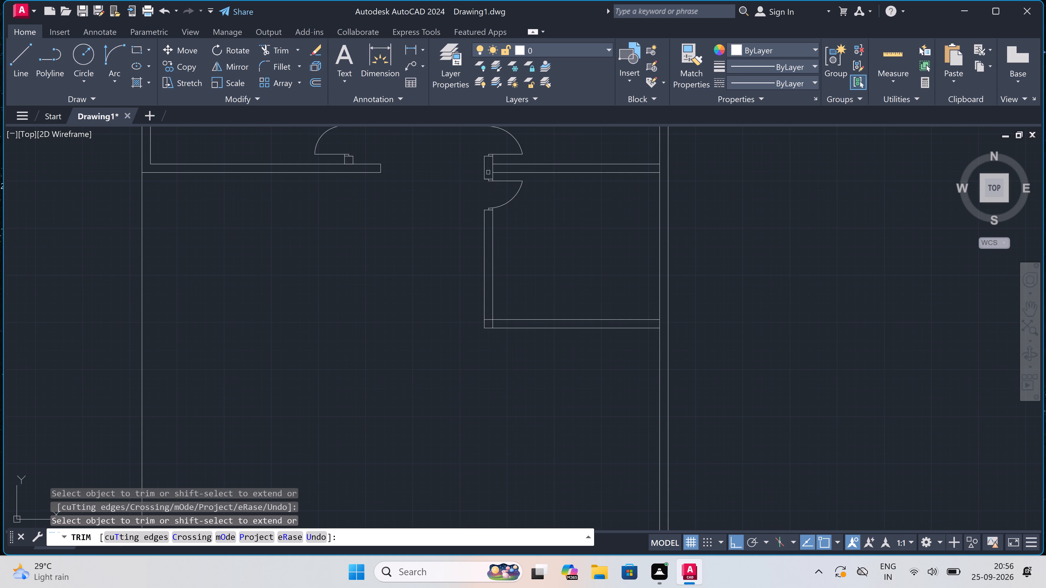
click(496, 161)
click(518, 155)
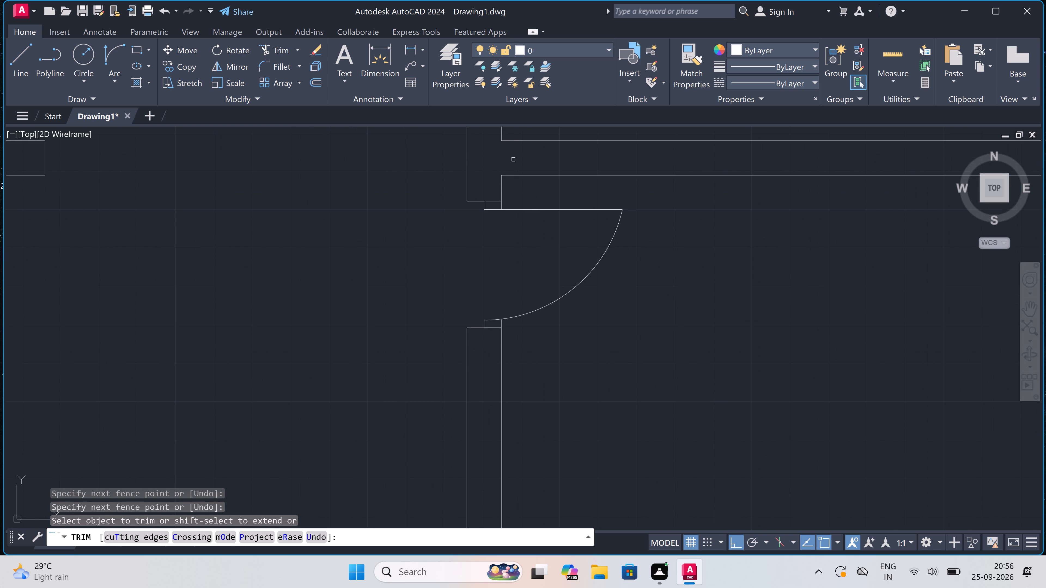
Trim the overlapping lines at the new room's southwest corner and the outer wall's inner line where the south wall meets it.
scroll(497, 170, down, 5)
scroll(569, 225, up, 4)
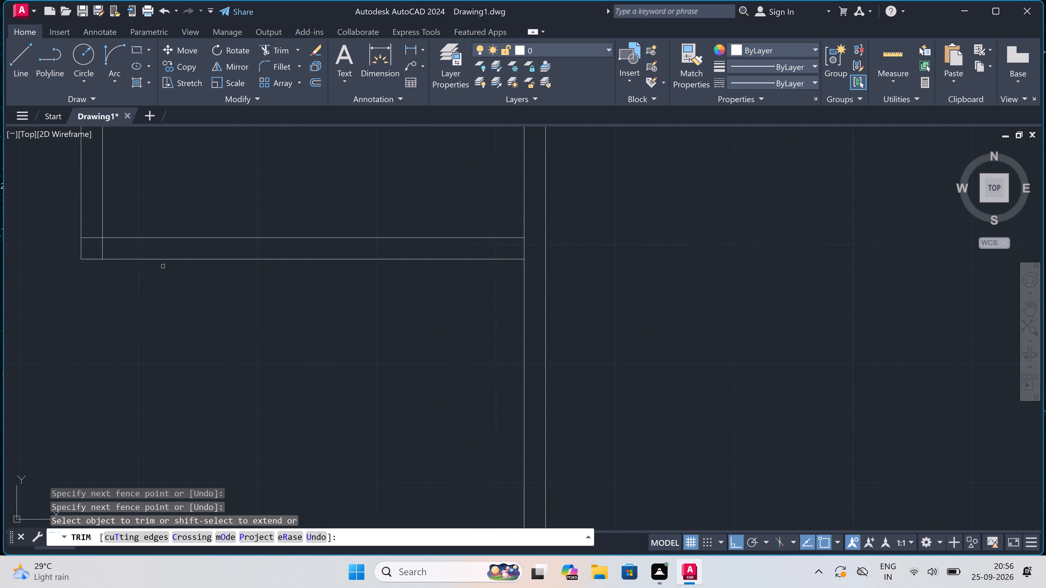
click(94, 237)
click(102, 249)
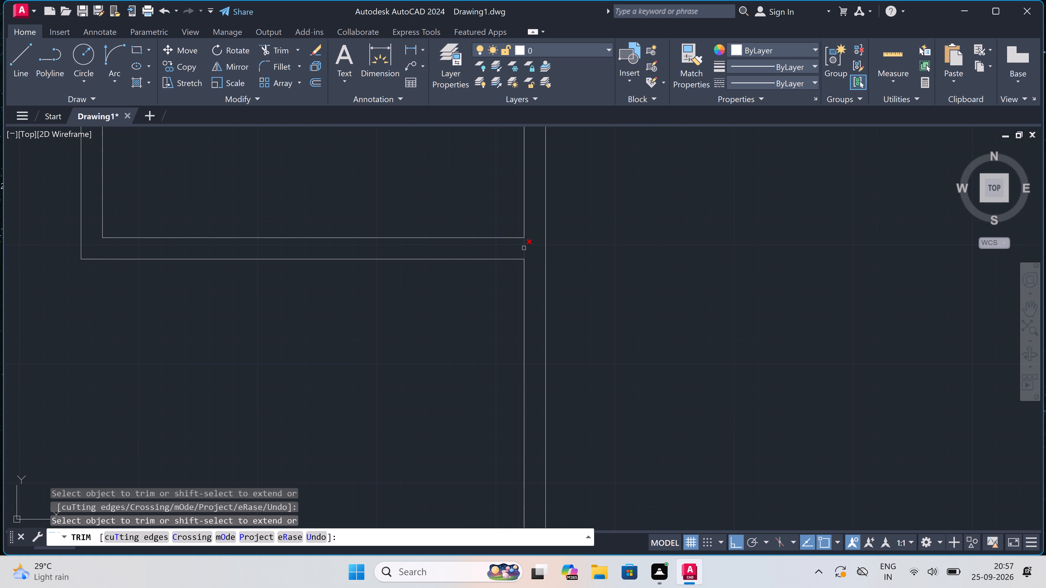
click(524, 248)
key(Escape)
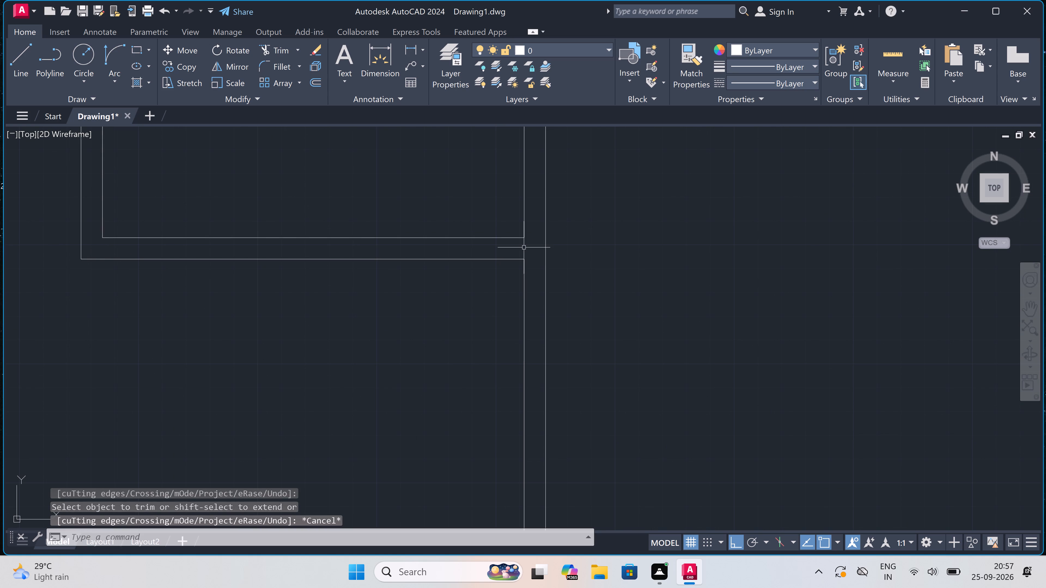
Offset the outer line of the southeast room's south wall 16' to the south.
key(o)
key(space)
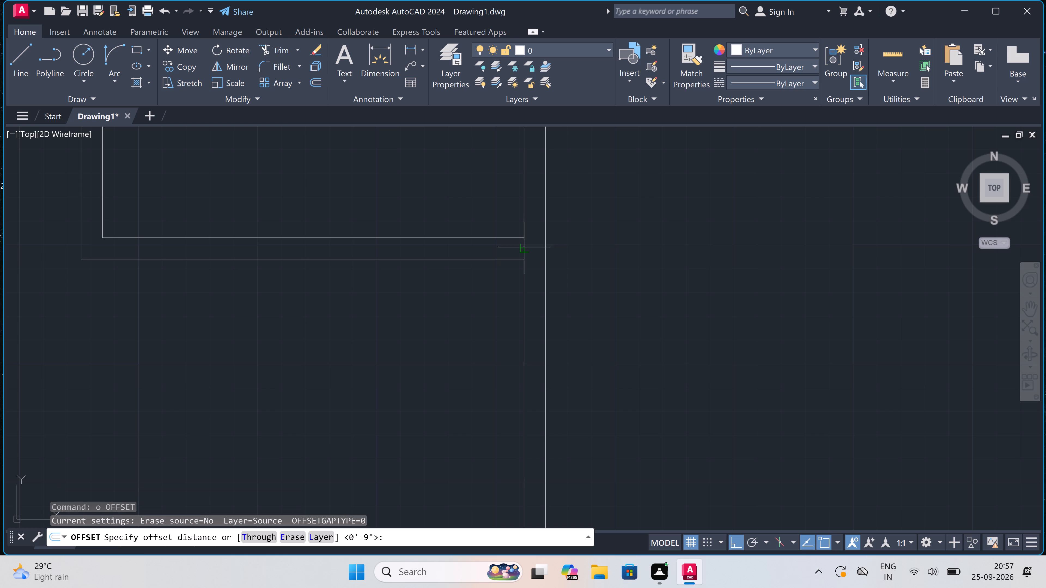
scroll(526, 240, down, 4)
scroll(489, 249, up, 3)
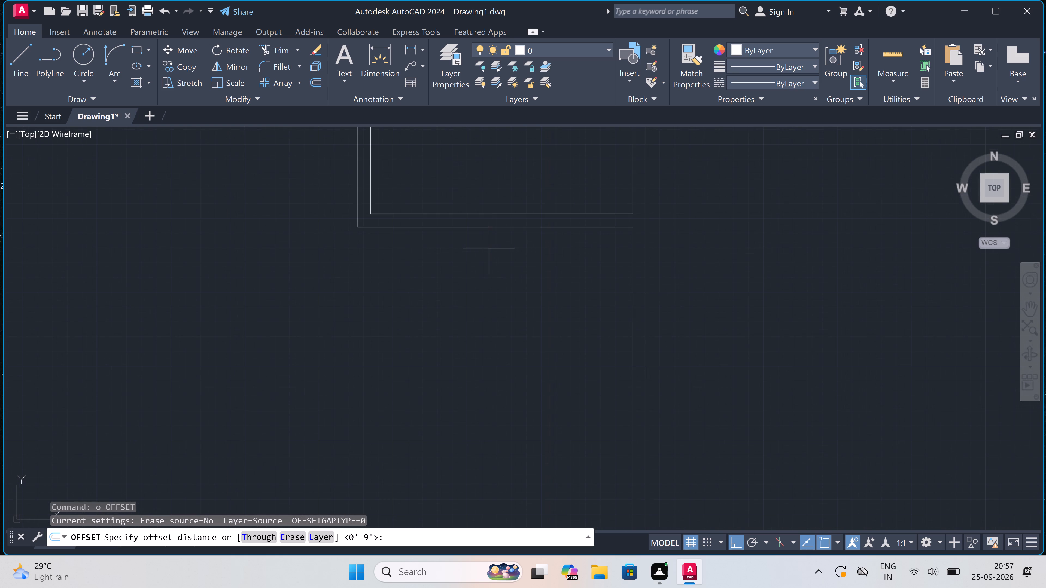
click(494, 228)
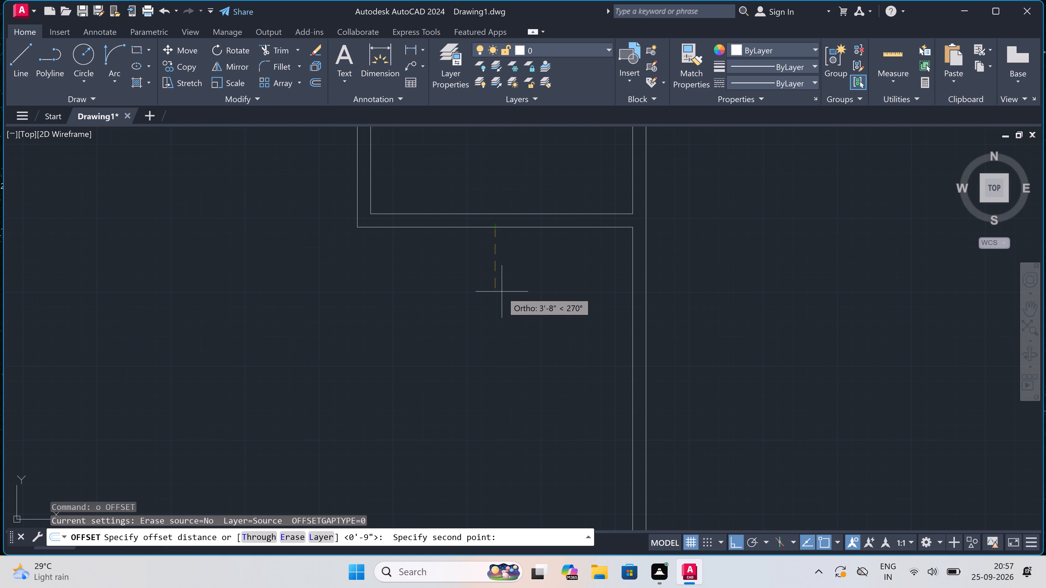
key(1)
text(6')
key(space)
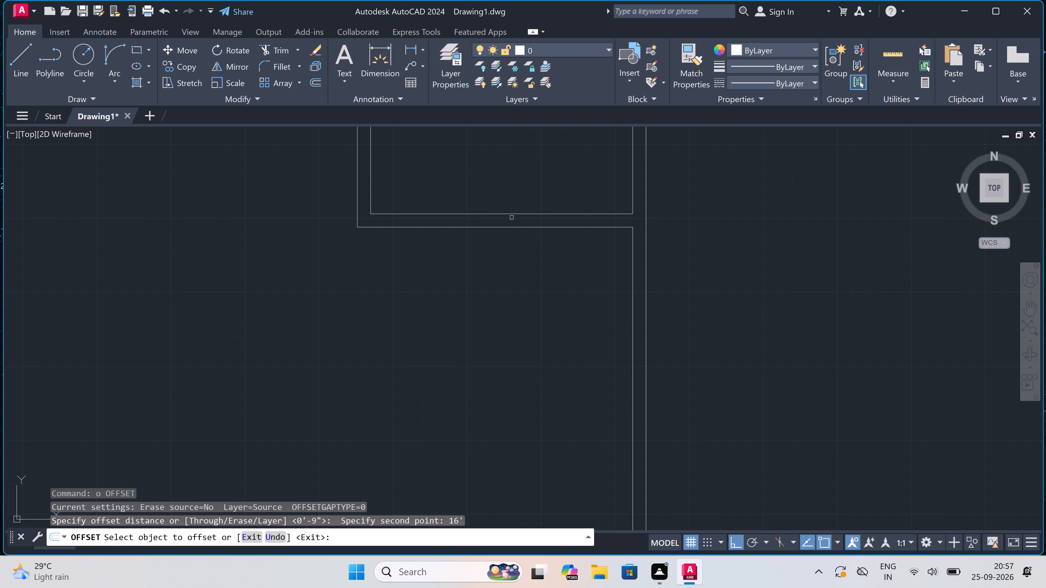
click(509, 227)
click(506, 265)
scroll(506, 265, down, 4)
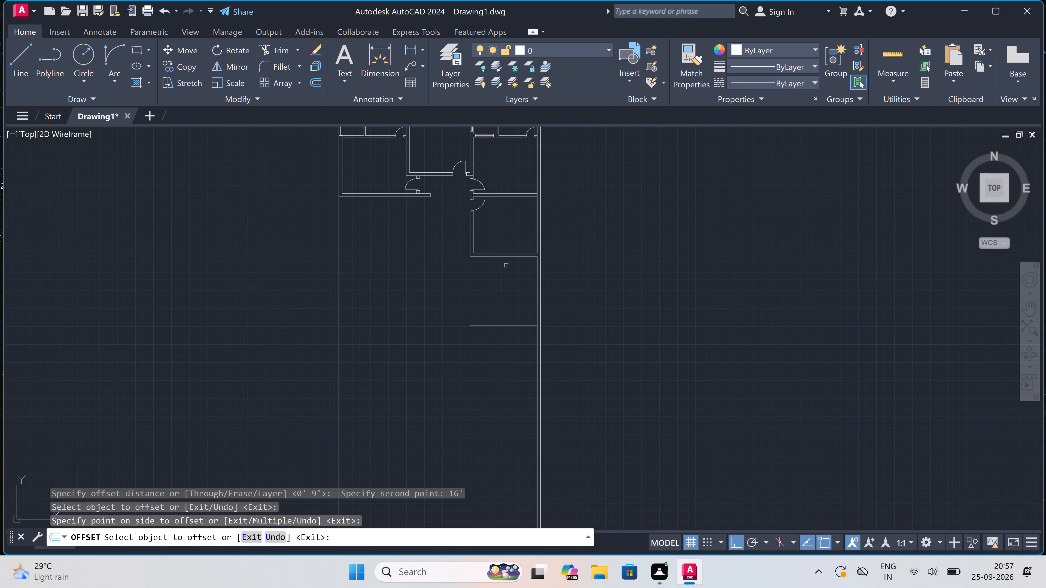
key(Escape)
Offset the lower face of the southwest room's south wall 5' to the south.
scroll(488, 298, down, 1)
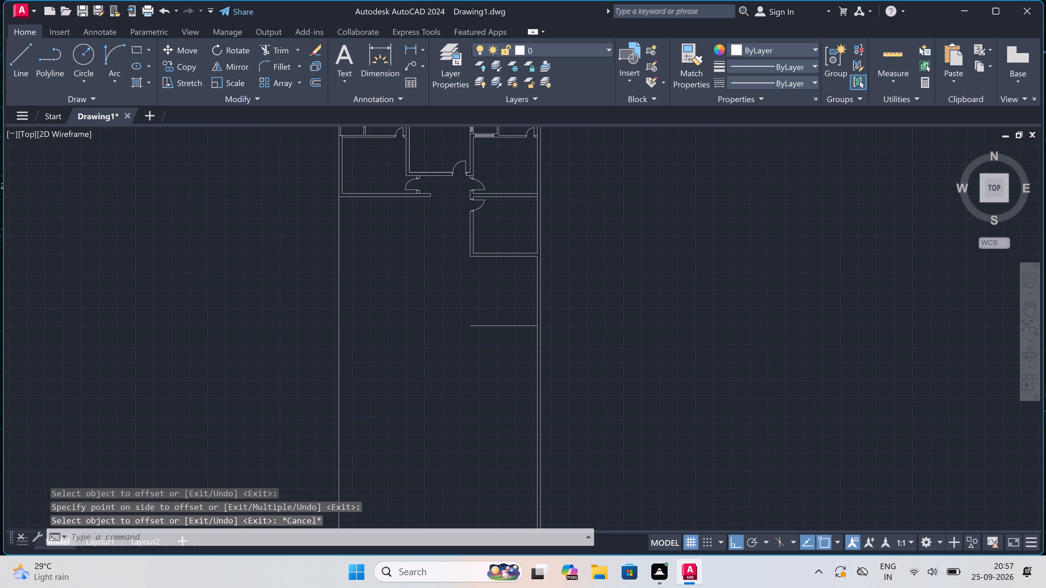
scroll(488, 298, down, 1)
scroll(436, 242, up, 3)
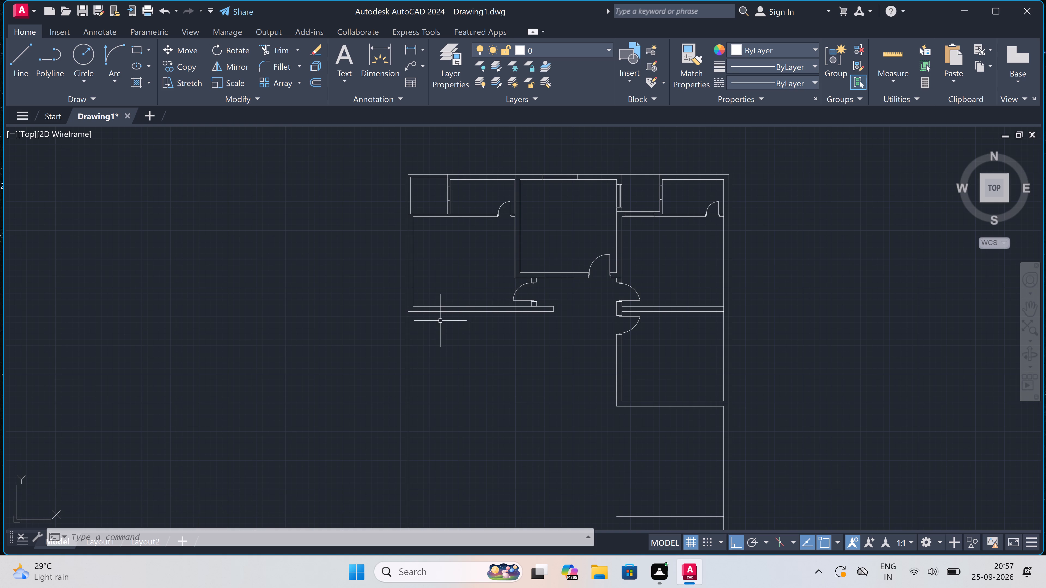
scroll(411, 316, up, 2)
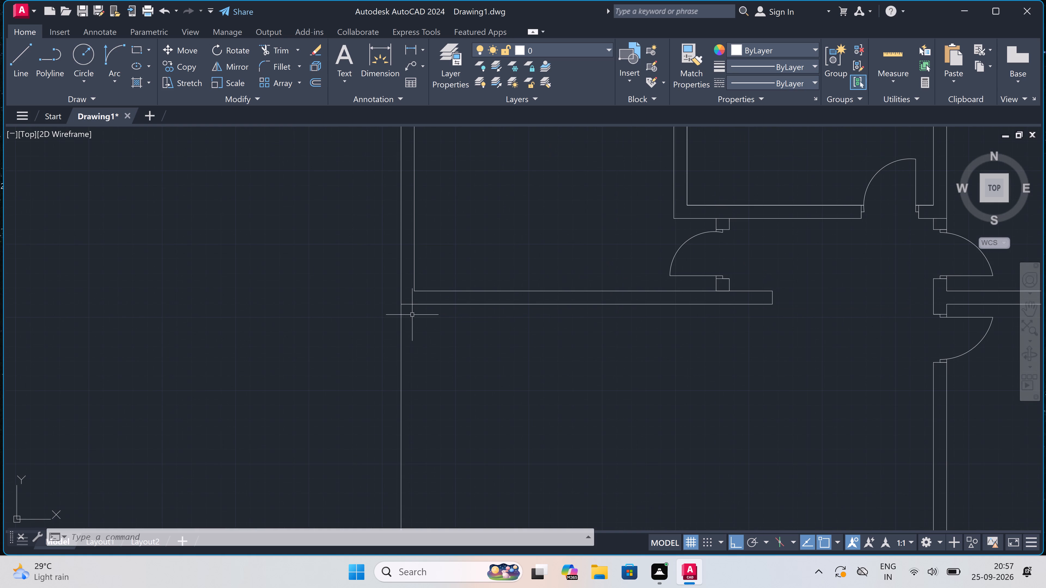
text(o)
key(space)
click(445, 306)
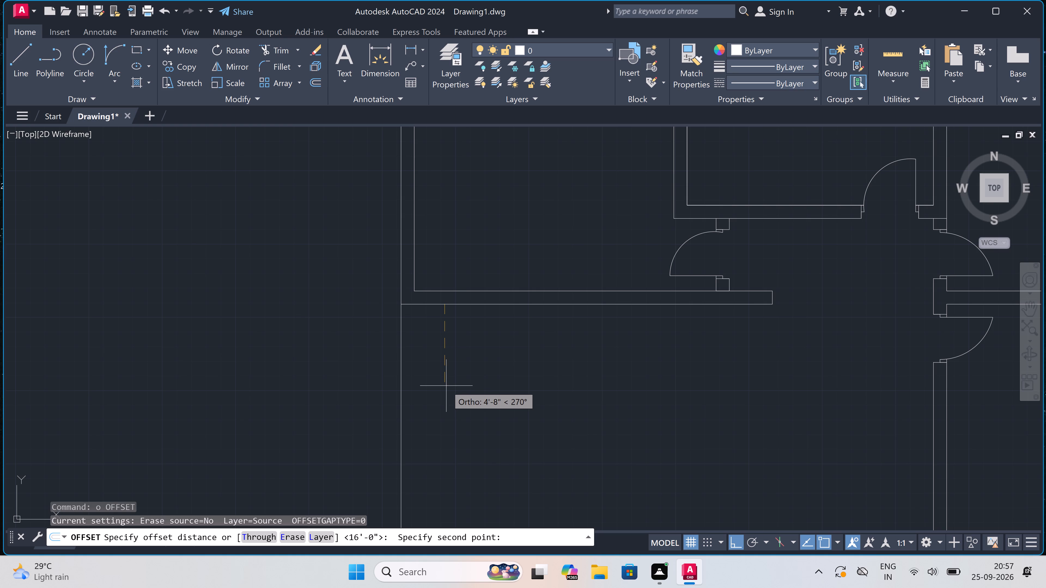
key(5)
text(')
key(space)
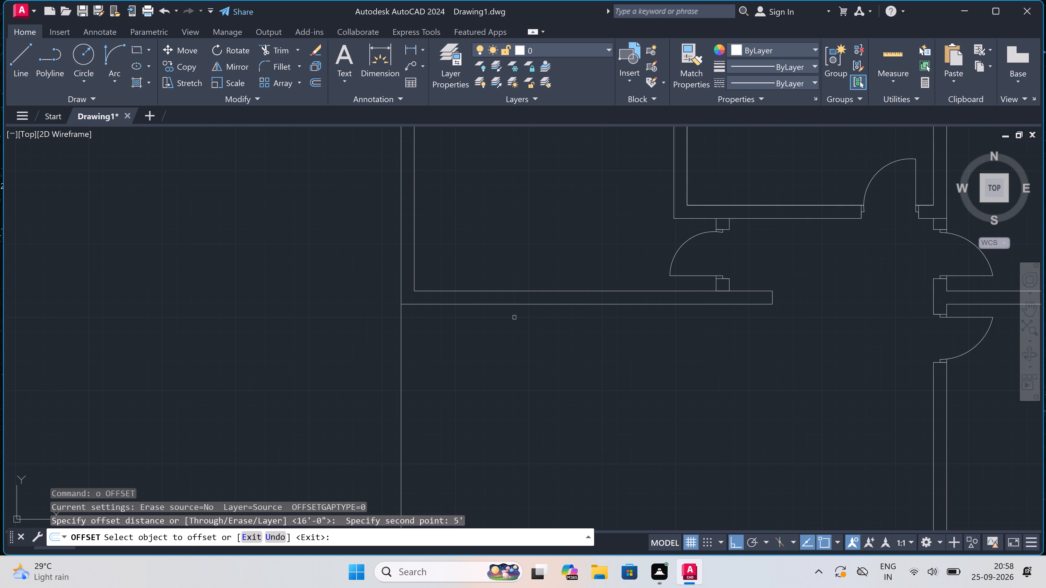
drag(518, 304, 517, 309)
click(511, 333)
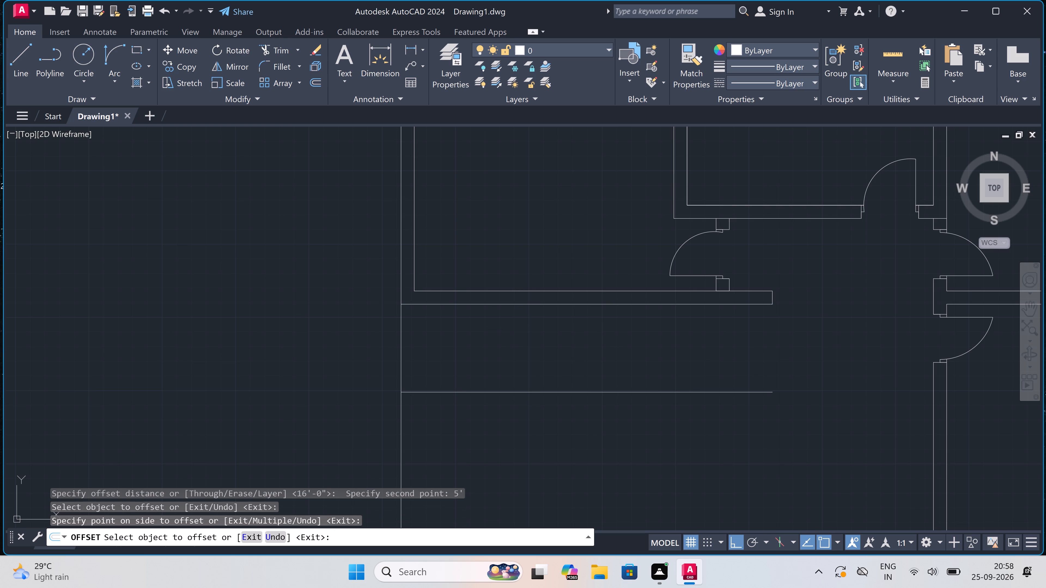
scroll(511, 334, down, 1)
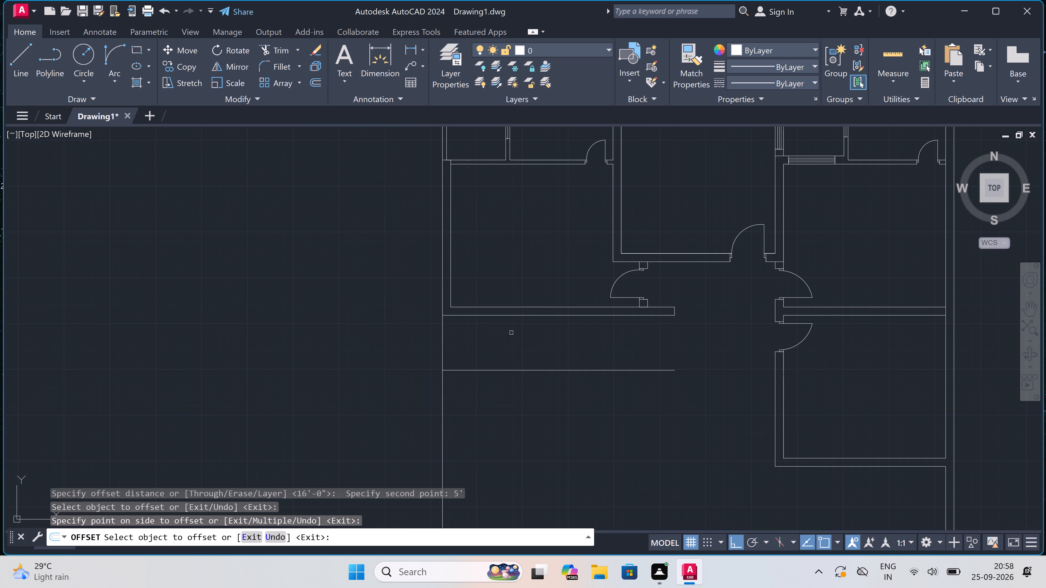
key(Escape)
Offset the new line below the southwest room 9" south as the wall's second face.
key(space)
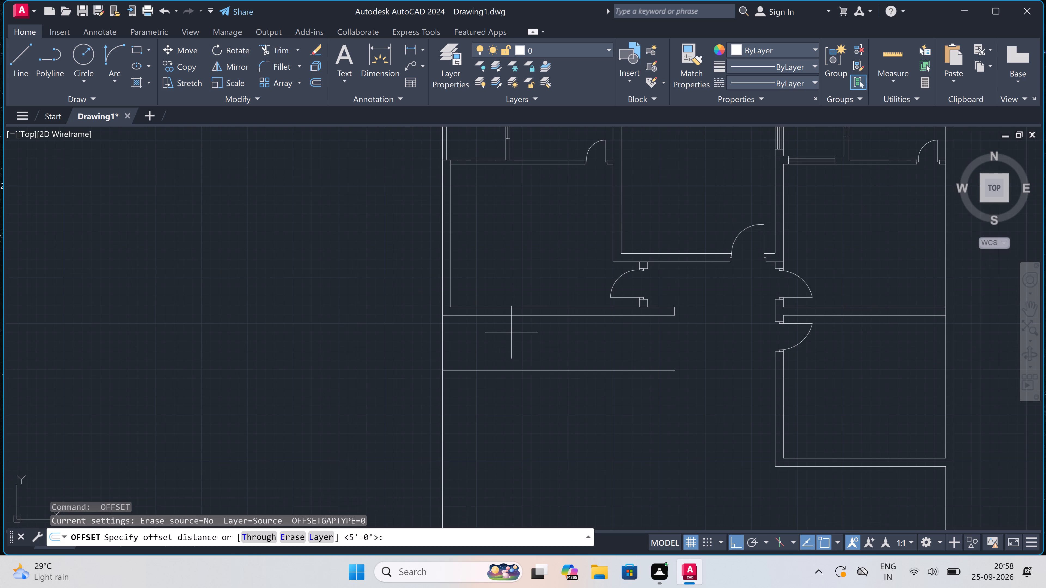
double_click(509, 369)
text(9")
key(space)
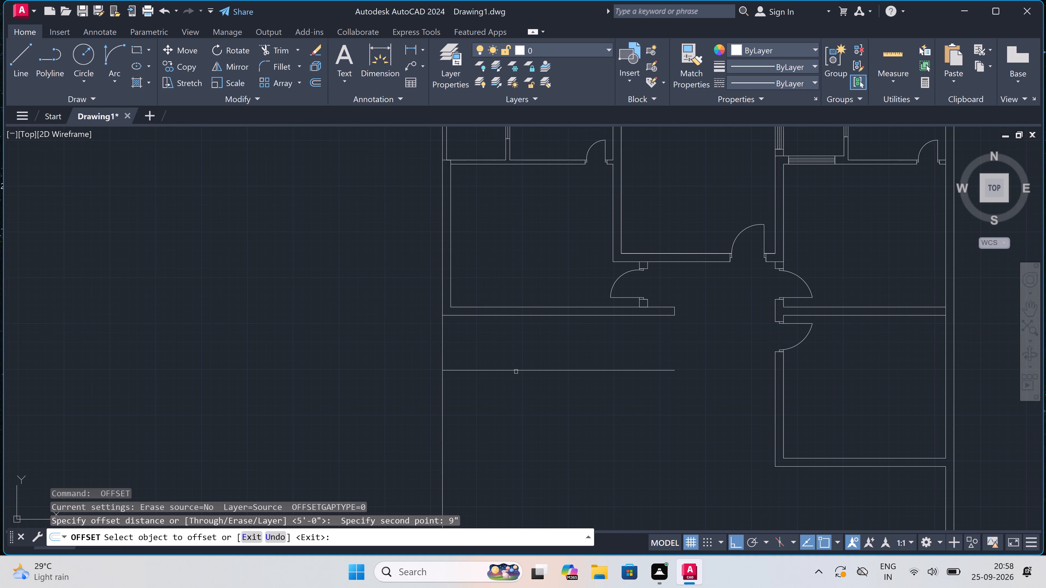
drag(516, 369, 516, 372)
double_click(509, 405)
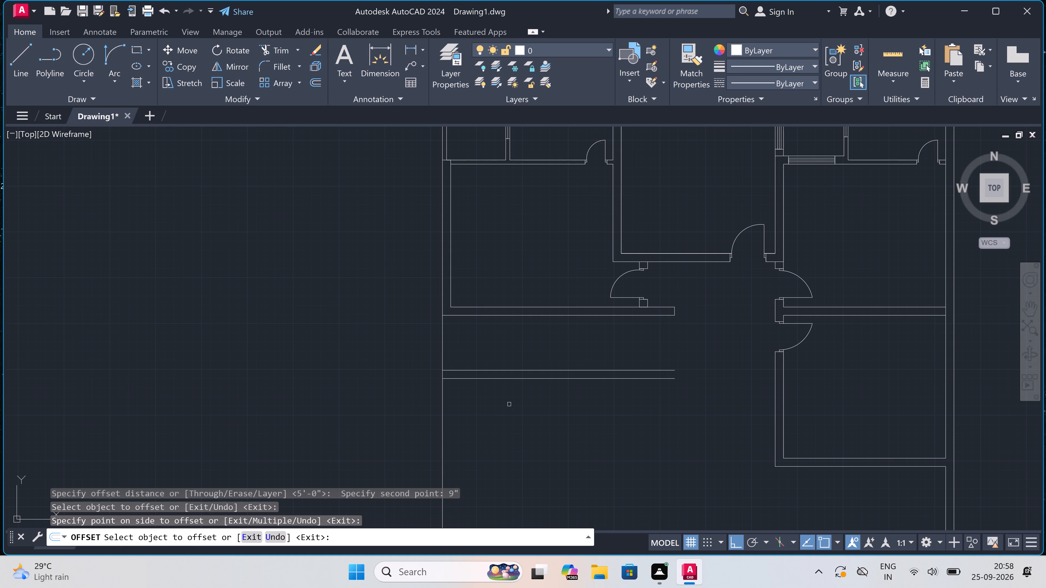
key(Escape)
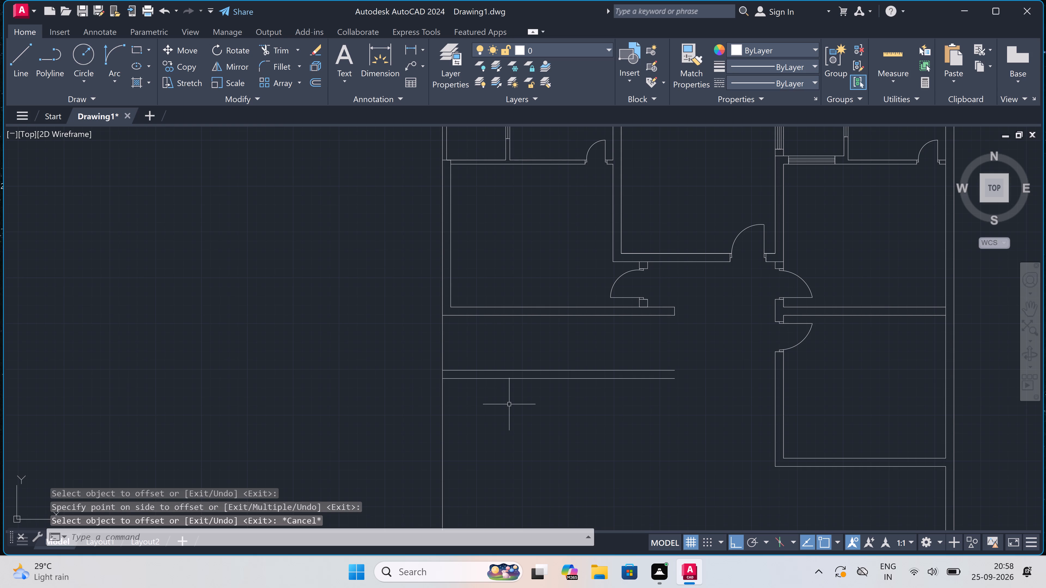
Draw a 9" wide cross strip between the two west walls, with its west side 9'4.5" from the outer west line.
text(l)
key(space)
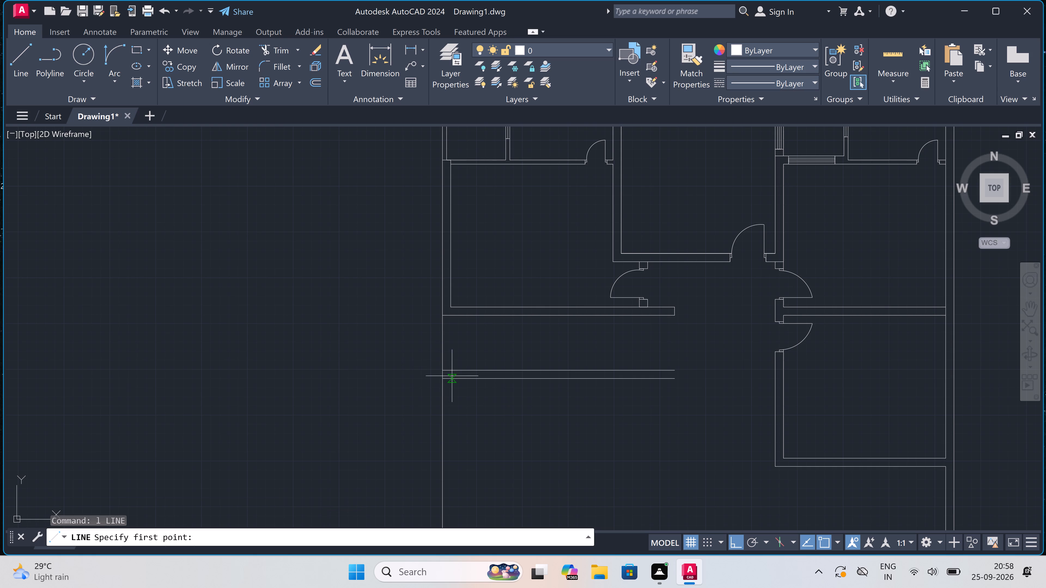
click(440, 368)
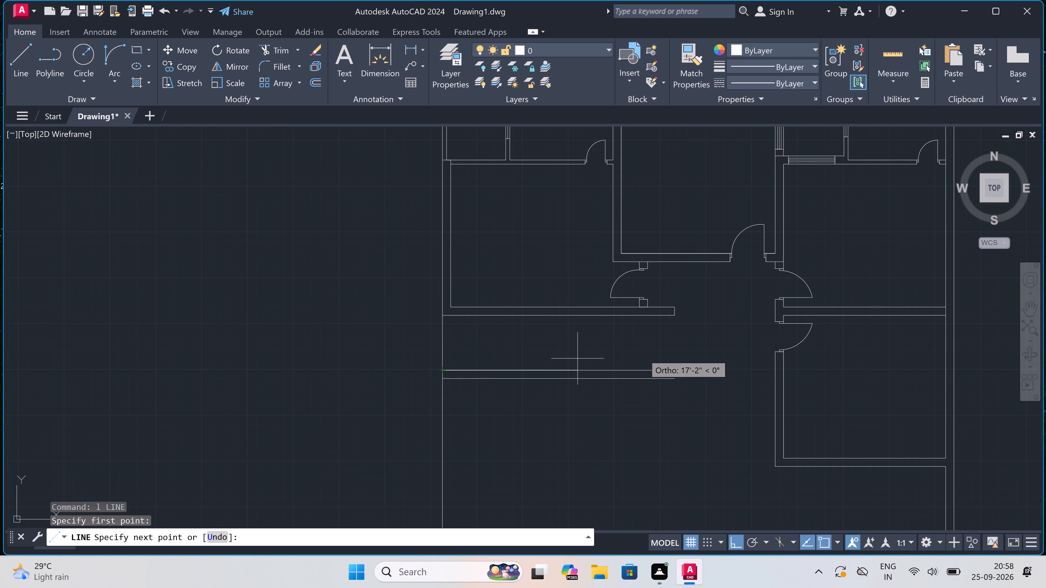
text(9')
text(4.5)
text(")
key(space)
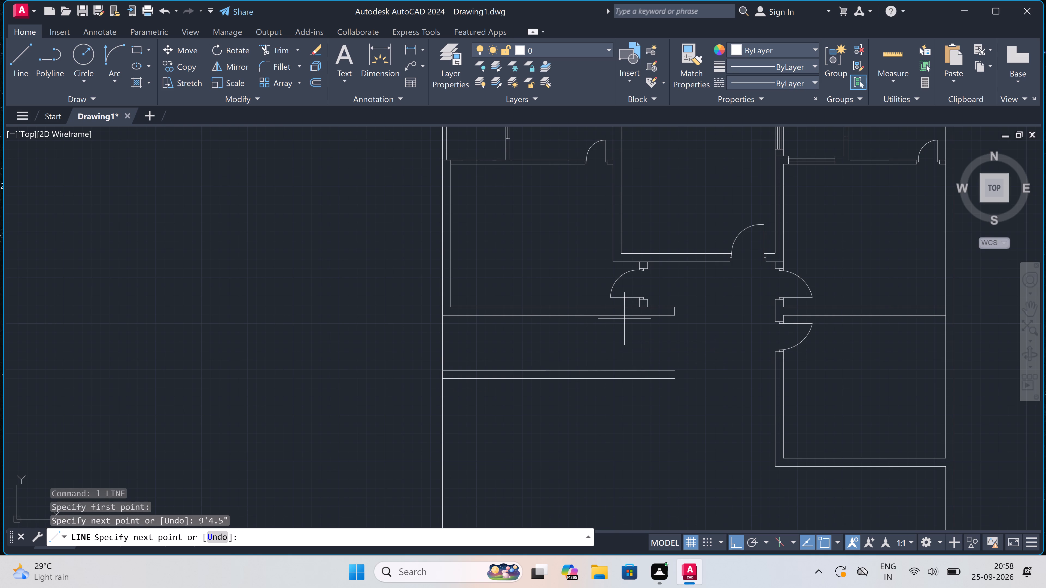
click(545, 316)
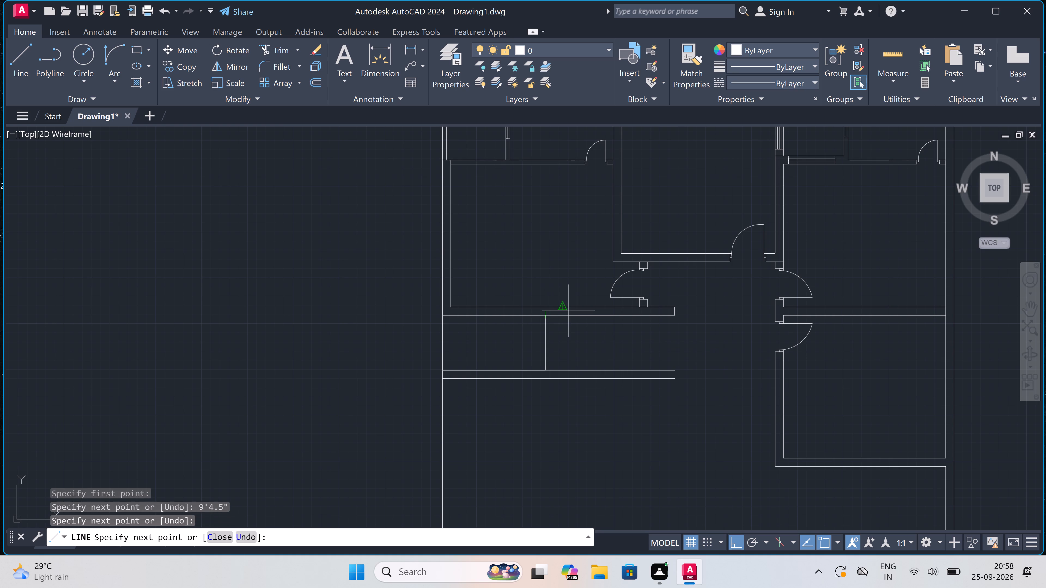
text(9")
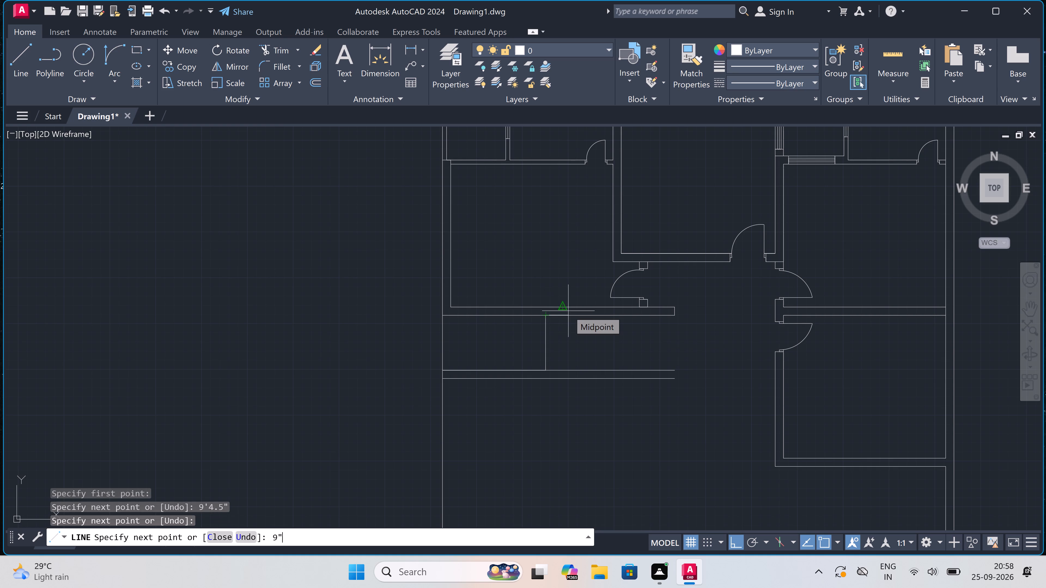
key(space)
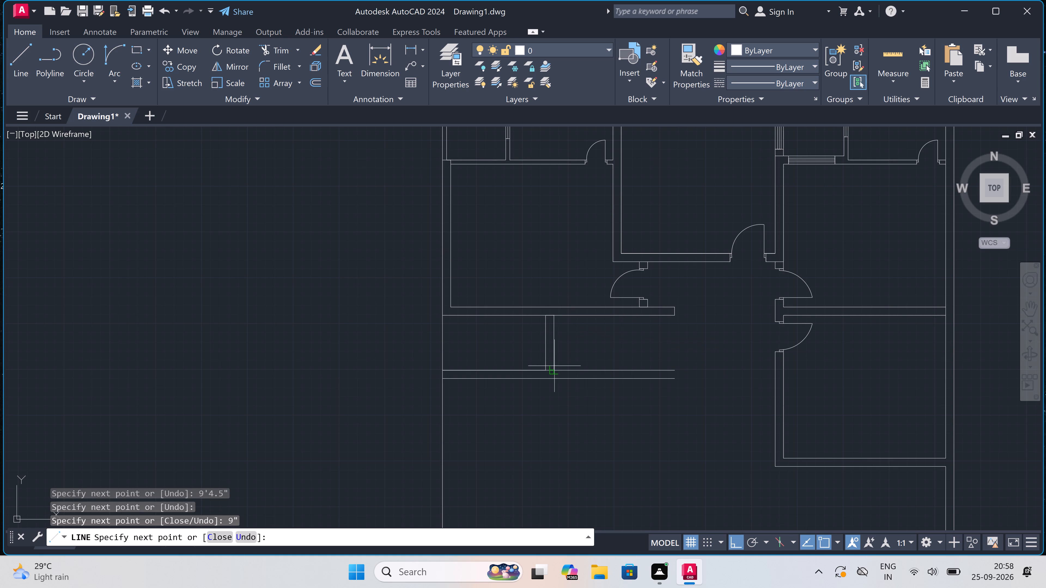
scroll(557, 365, up, 1)
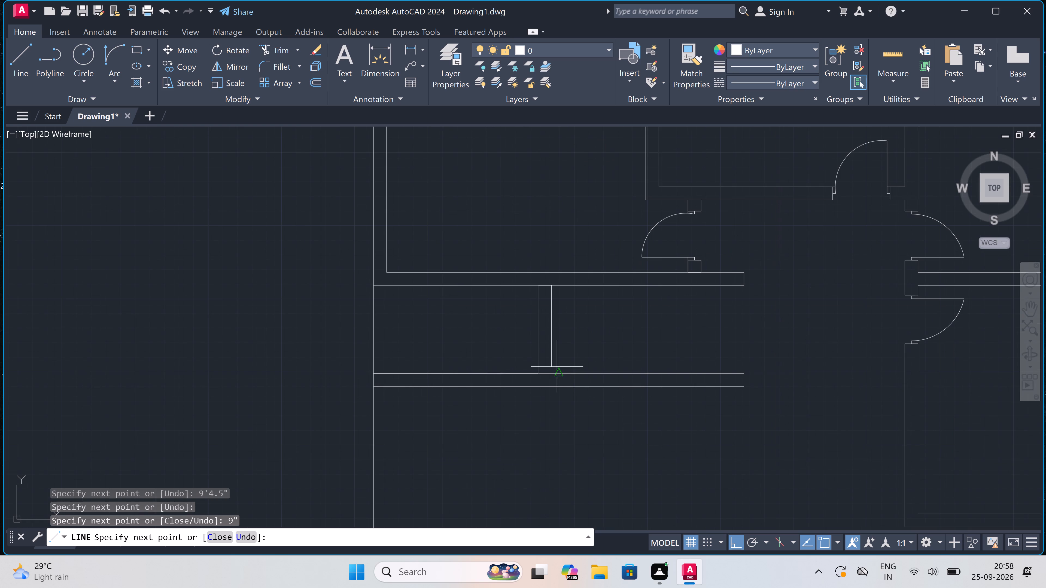
scroll(554, 370, up, 3)
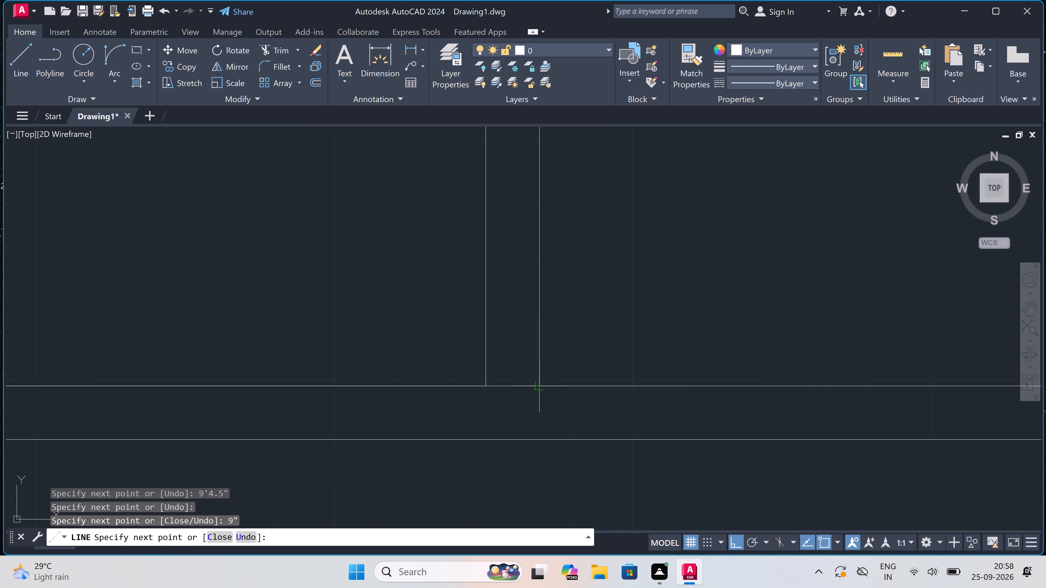
click(539, 384)
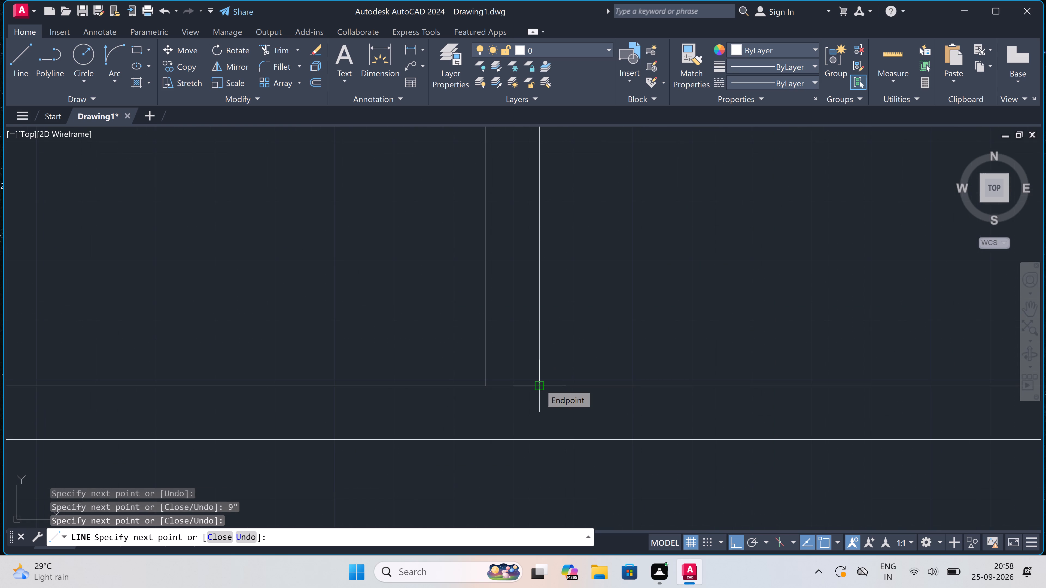
Draw a lengthwise line along the middle of the 9" cross strip and a parallel full-length line 2" to its west.
click(512, 386)
scroll(515, 365, down, 3)
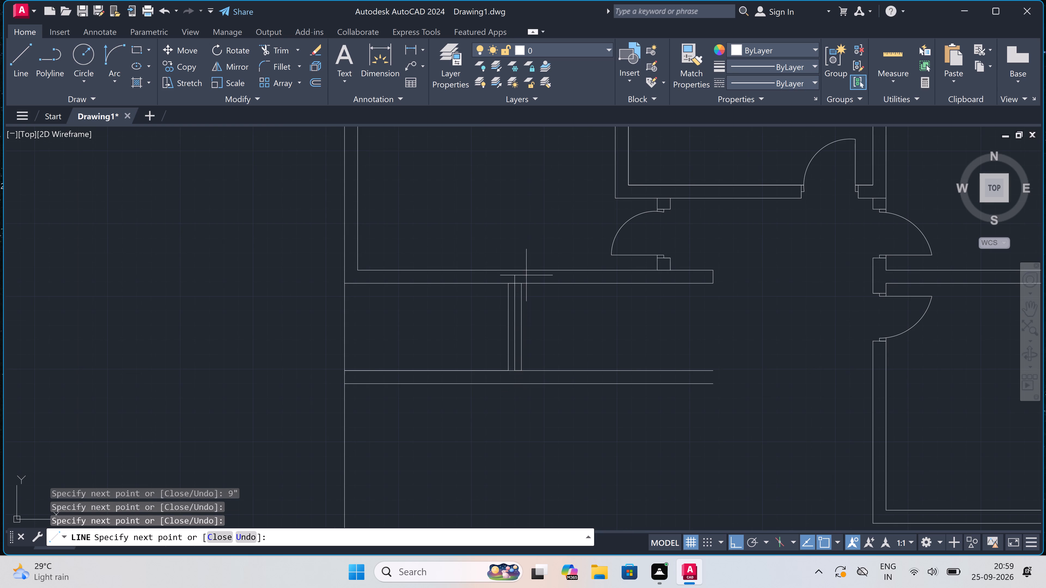
scroll(517, 277, up, 4)
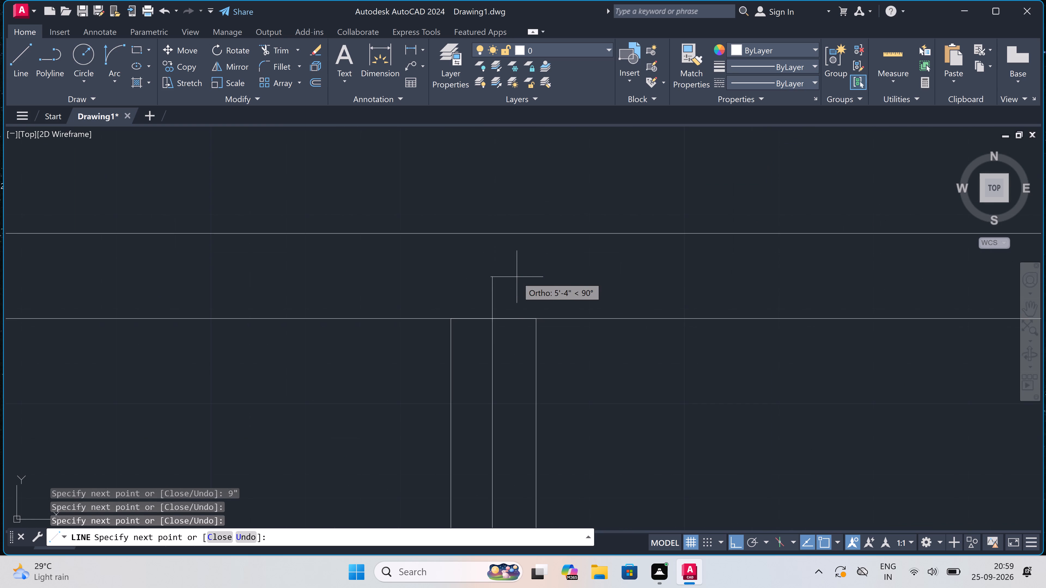
click(495, 318)
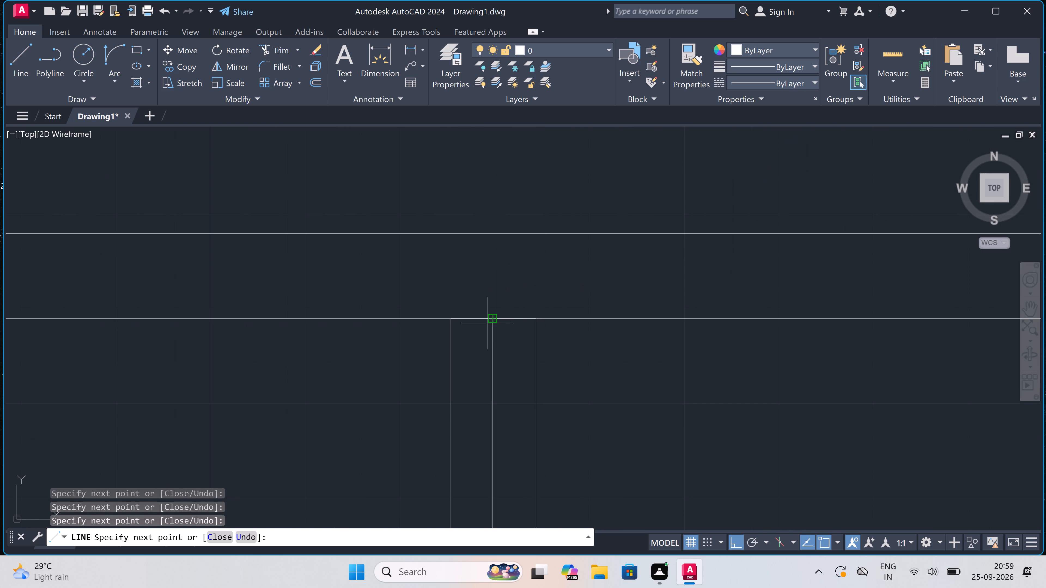
key(2)
text(")
key(space)
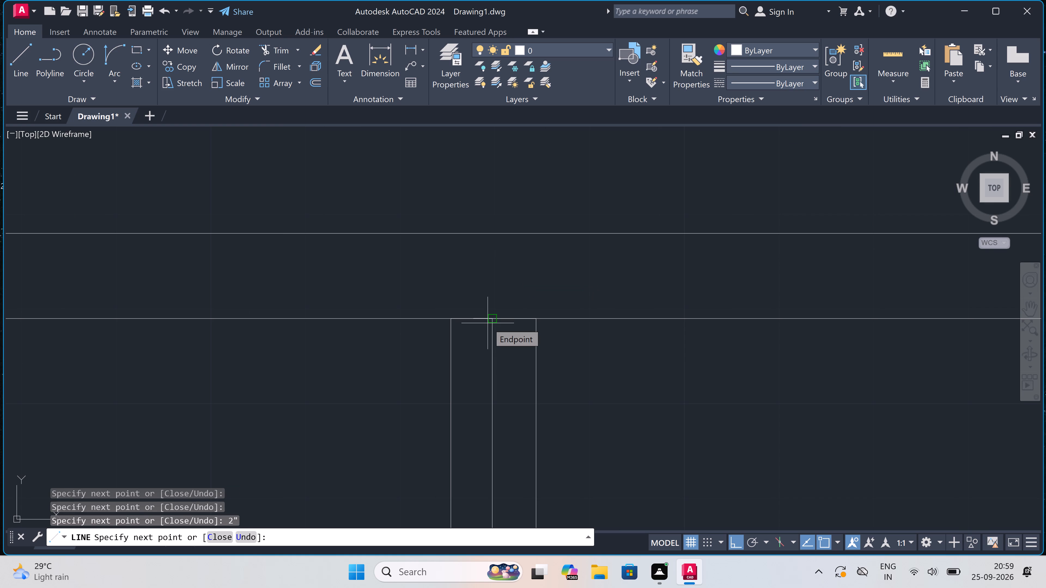
scroll(483, 320, down, 3)
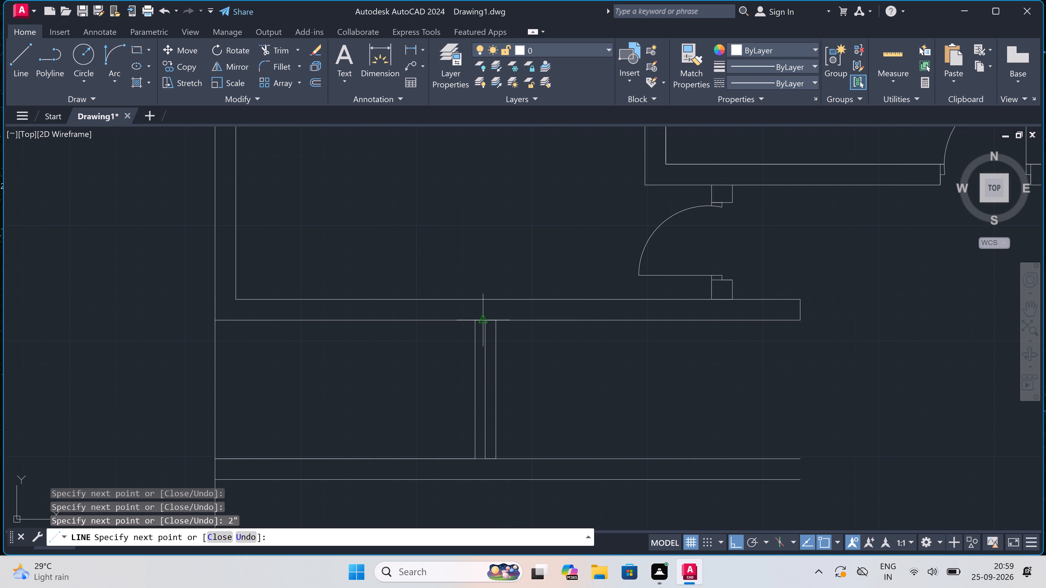
scroll(481, 474, up, 1)
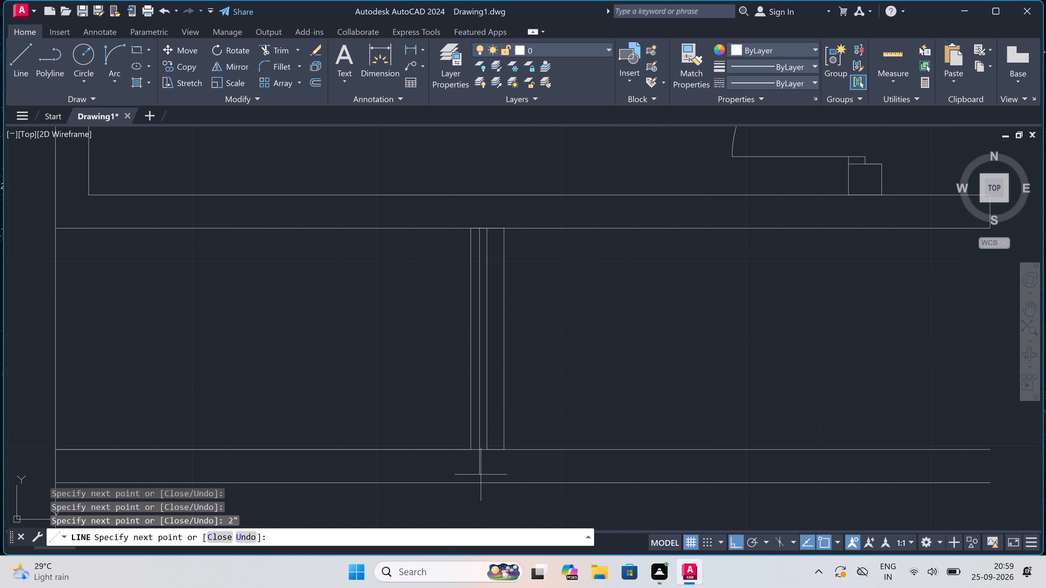
scroll(476, 449, up, 2)
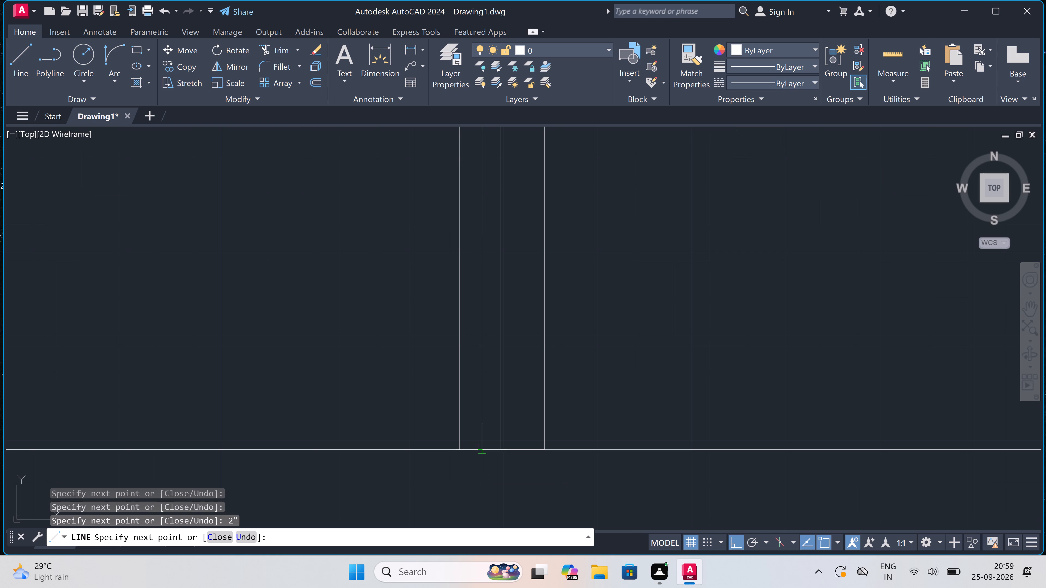
click(482, 452)
Draw another full-length line inside the cross strip, 2" east of its middle line.
click(502, 451)
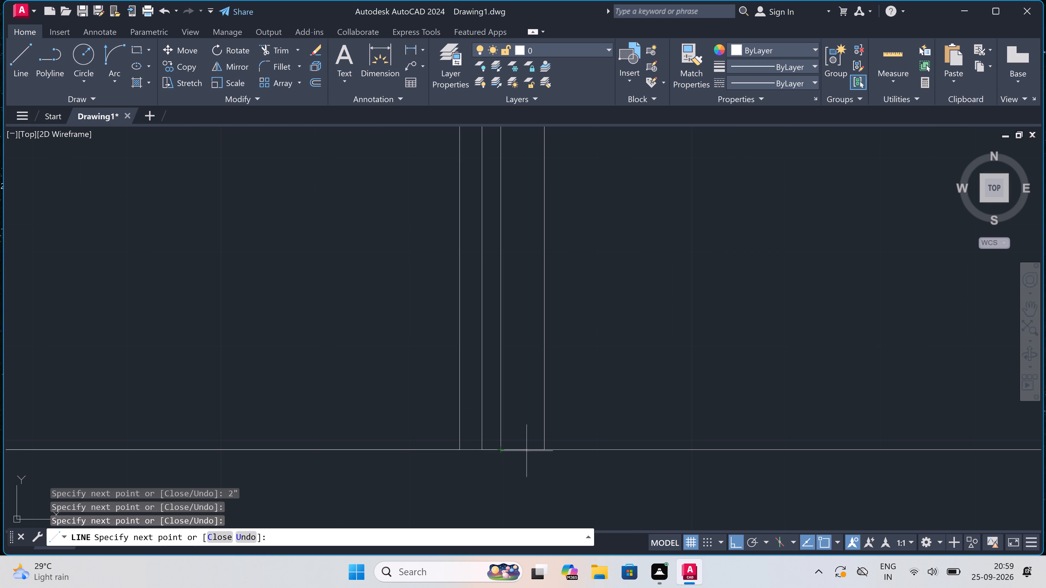
key(2)
text(")
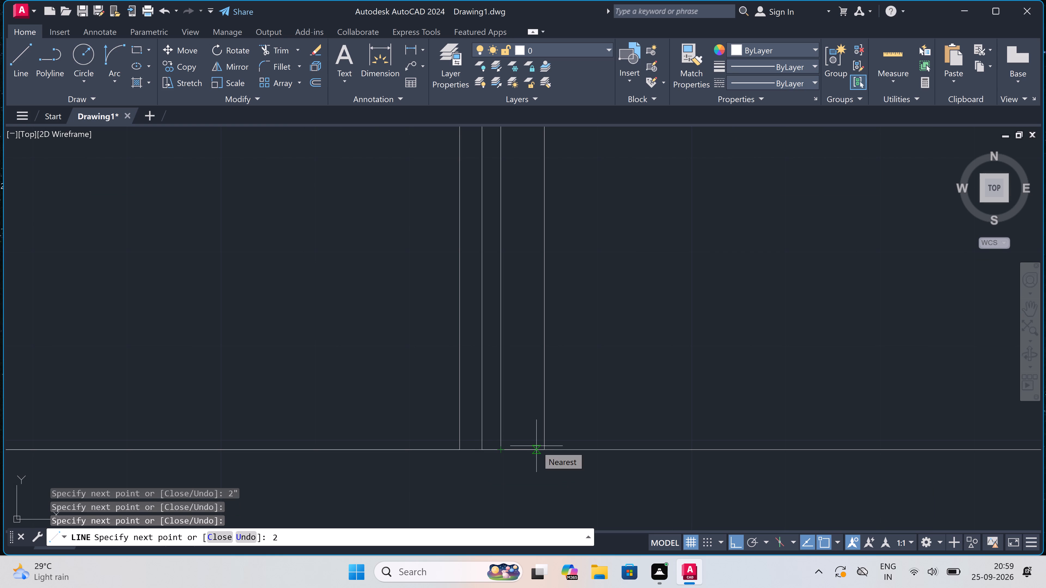
key(space)
scroll(536, 445, down, 1)
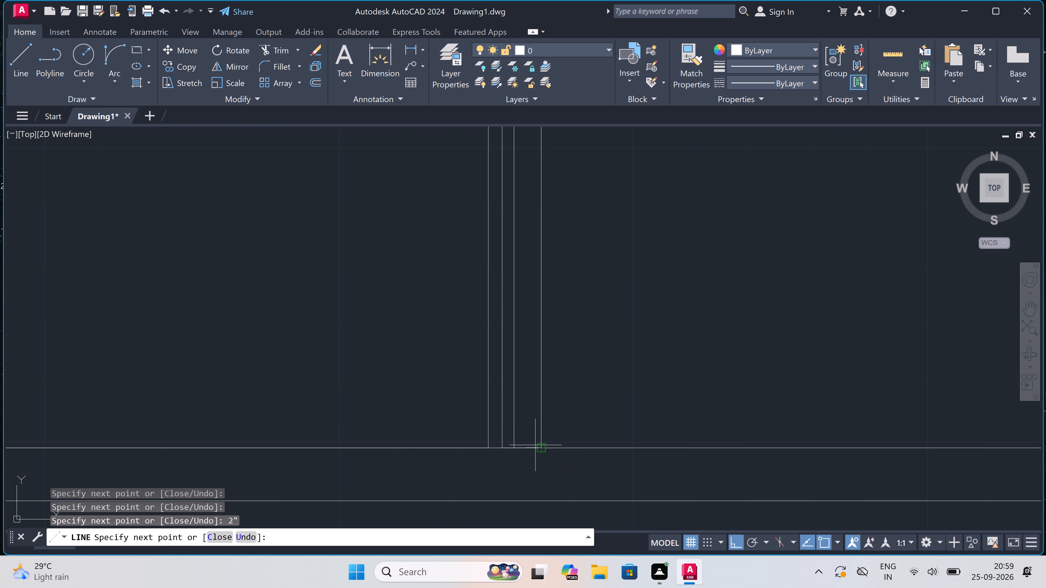
scroll(537, 299, down, 2)
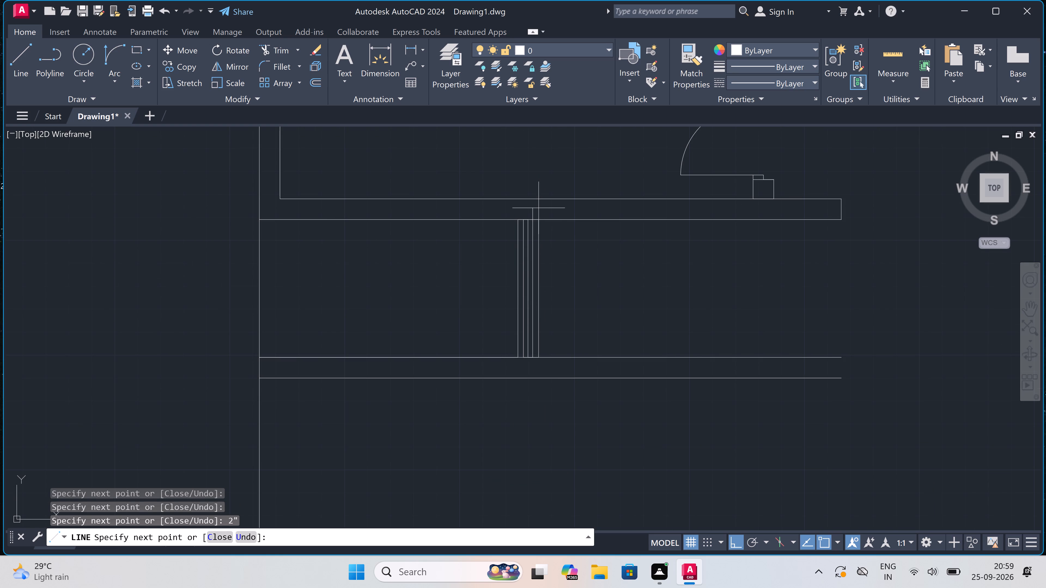
scroll(535, 209, up, 2)
scroll(526, 246, up, 2)
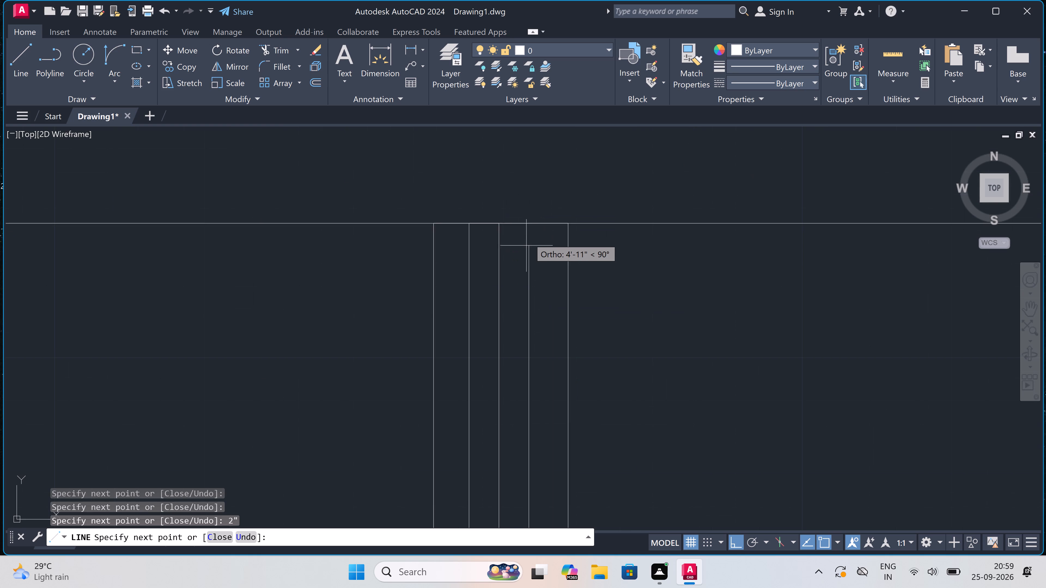
click(531, 227)
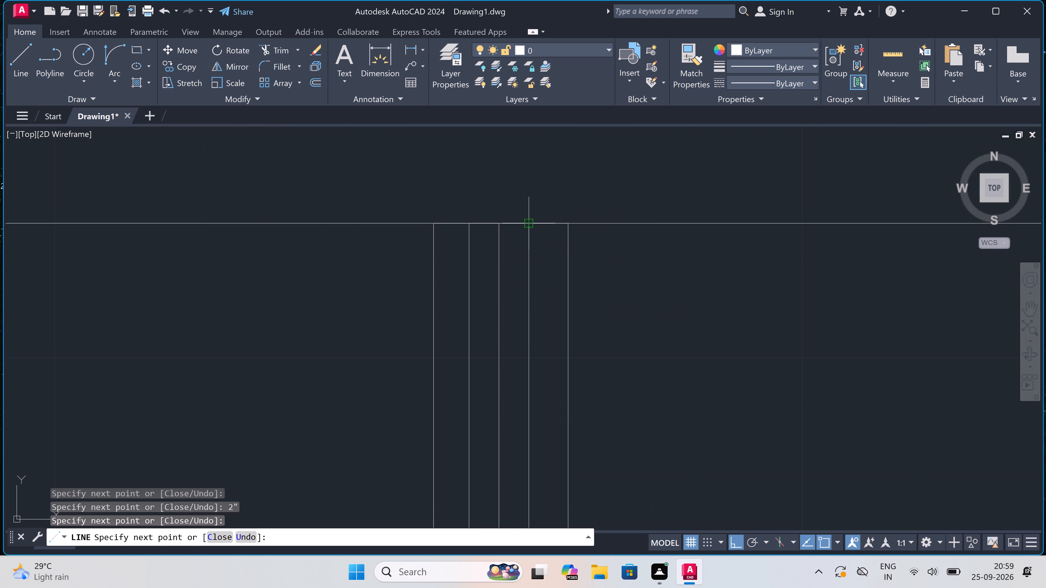
key(Escape)
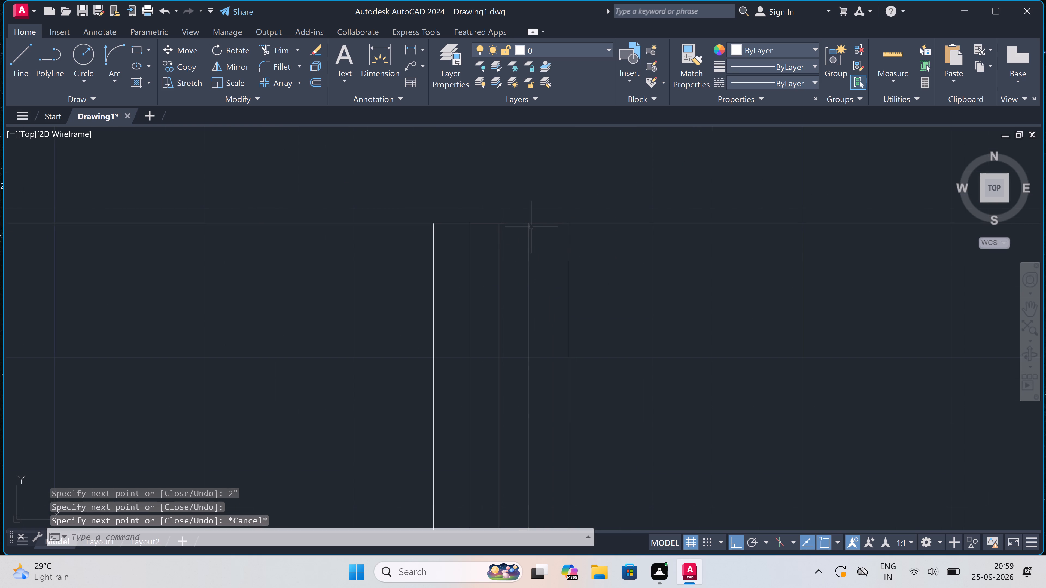
Offset the lower face of the wall south of the cross strip 10' to the south.
scroll(531, 225, down, 5)
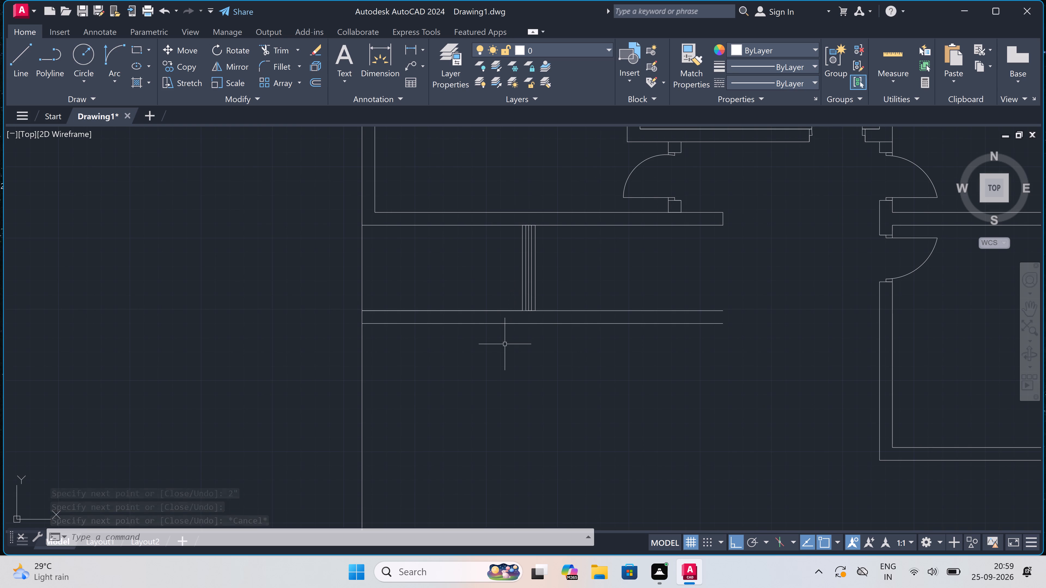
text(o)
key(space)
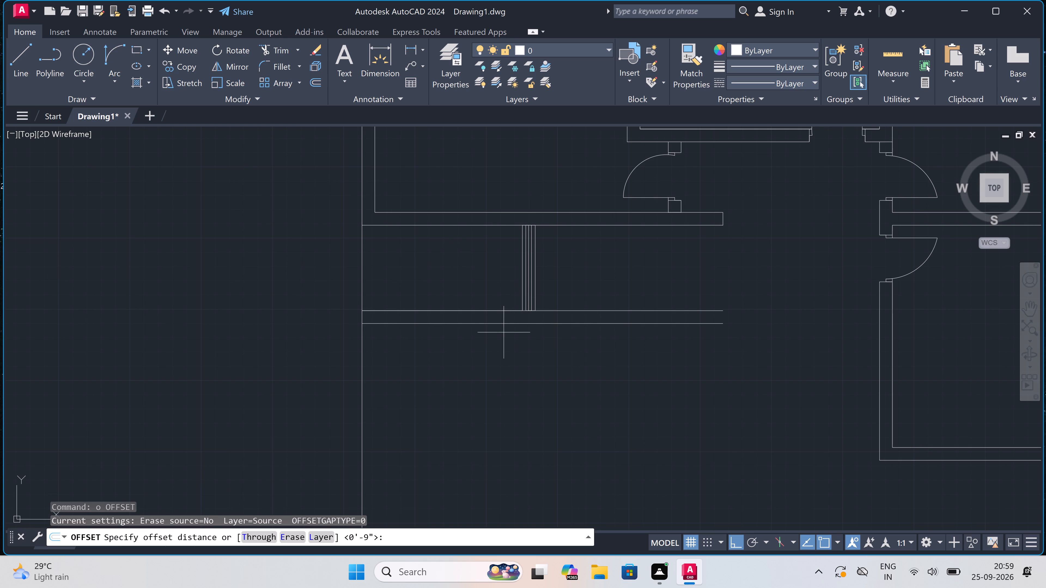
drag(504, 328, 504, 335)
key(1)
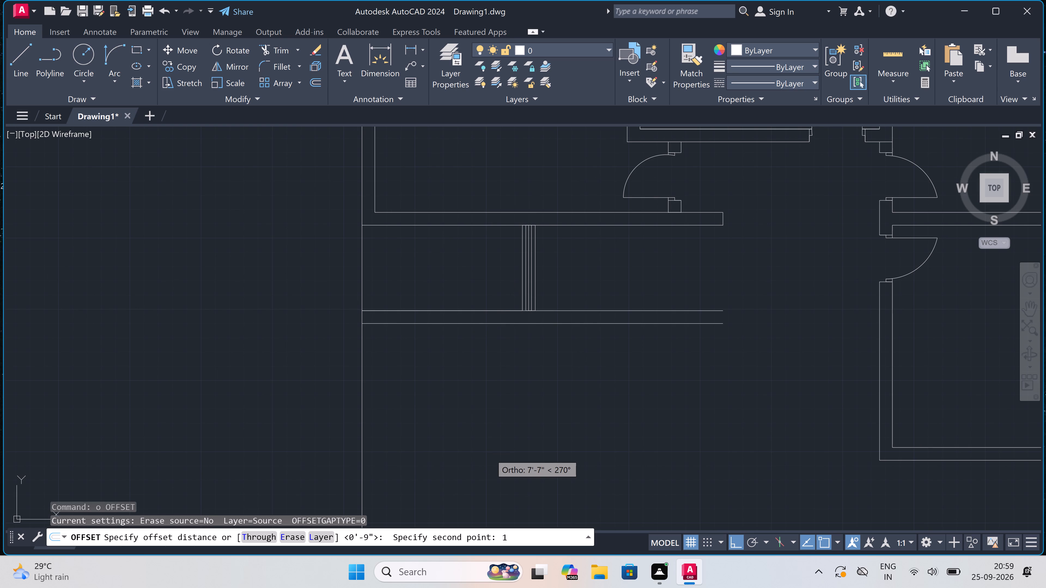
text(0')
key(space)
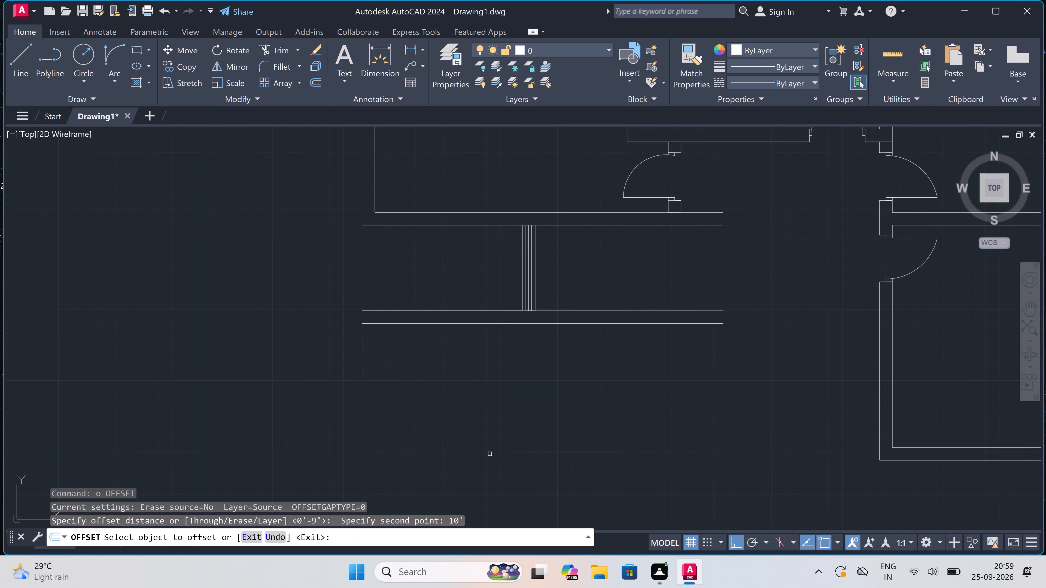
click(484, 322)
click(480, 350)
scroll(481, 351, down, 3)
scroll(470, 375, up, 2)
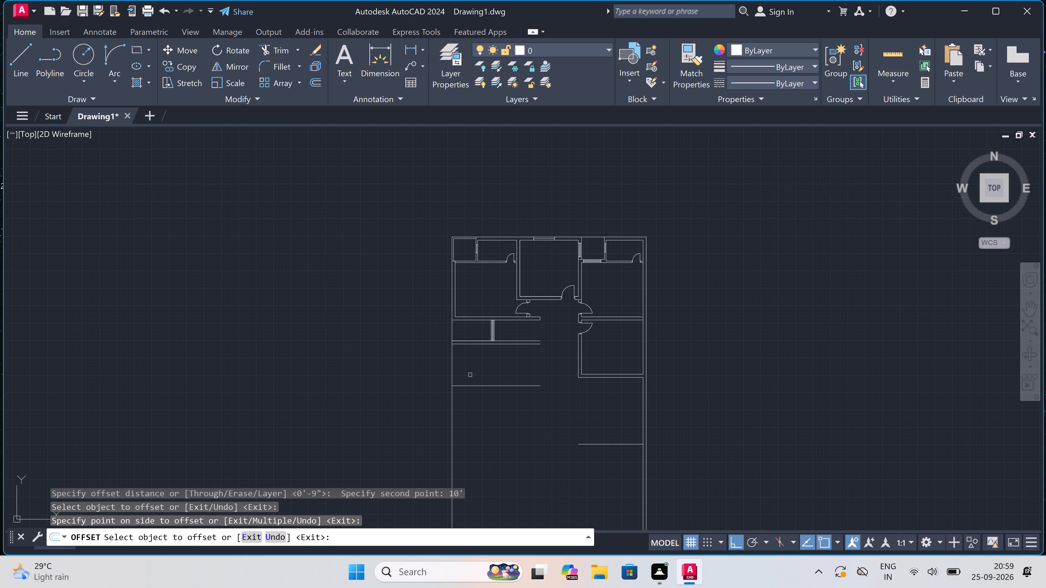
key(Escape)
Offset the outer west line below the southwest room 9" to the east as the wall's inner face.
key(space)
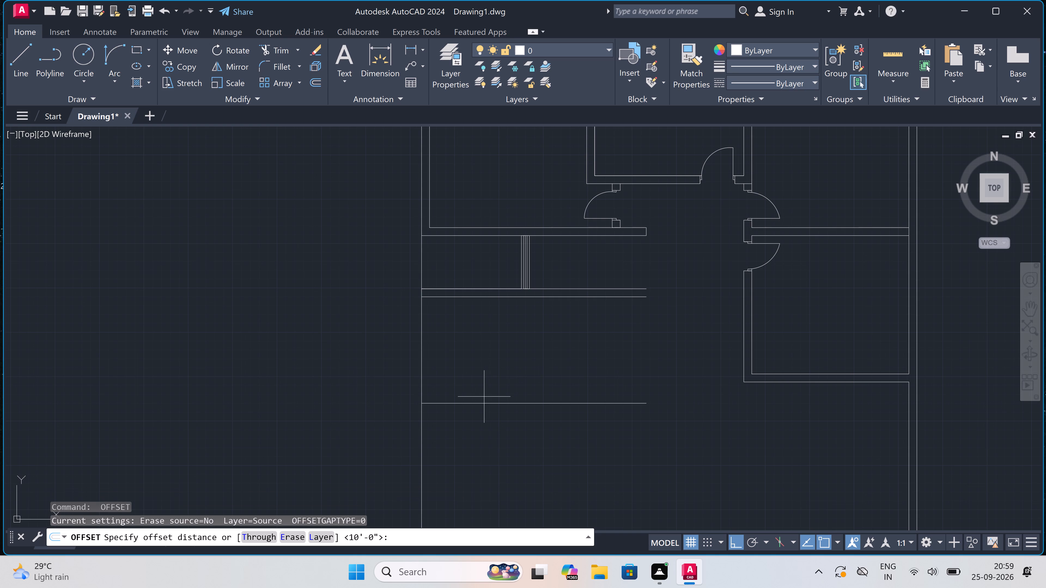
click(425, 338)
drag(425, 338, 428, 338)
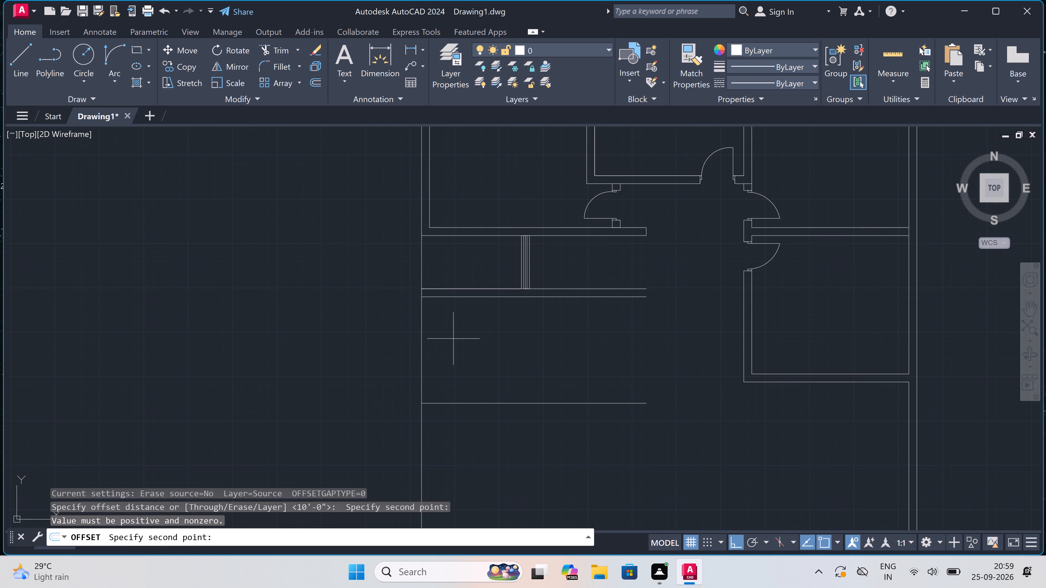
drag(421, 338, 425, 338)
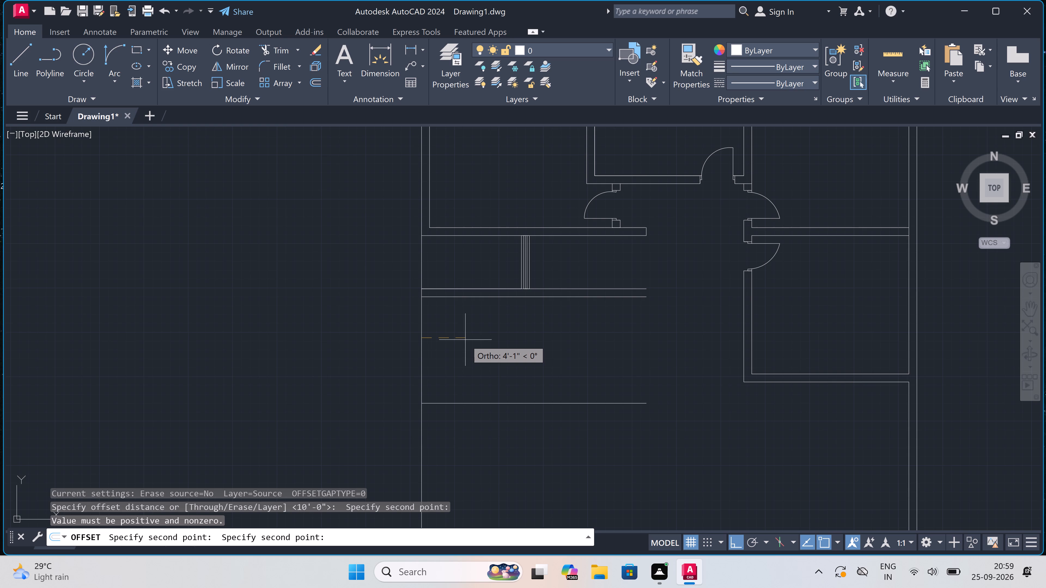
text(9")
key(space)
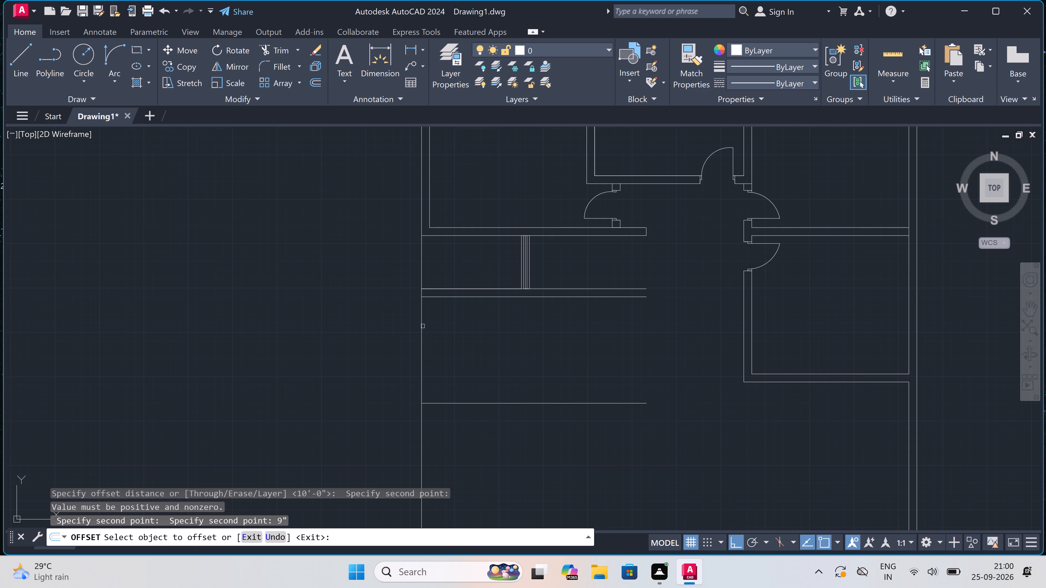
drag(422, 326, 434, 326)
click(455, 325)
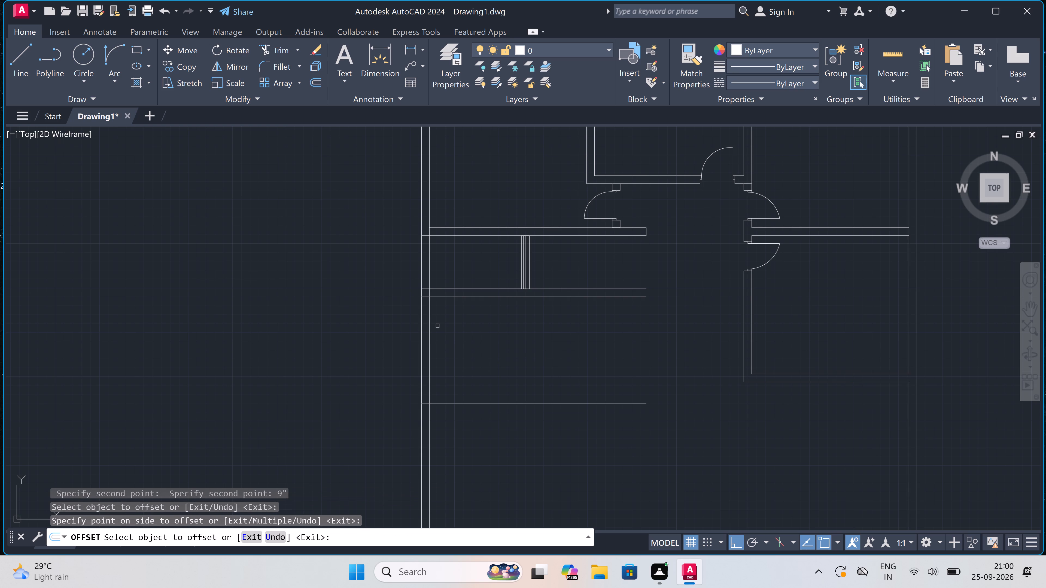
key(Escape)
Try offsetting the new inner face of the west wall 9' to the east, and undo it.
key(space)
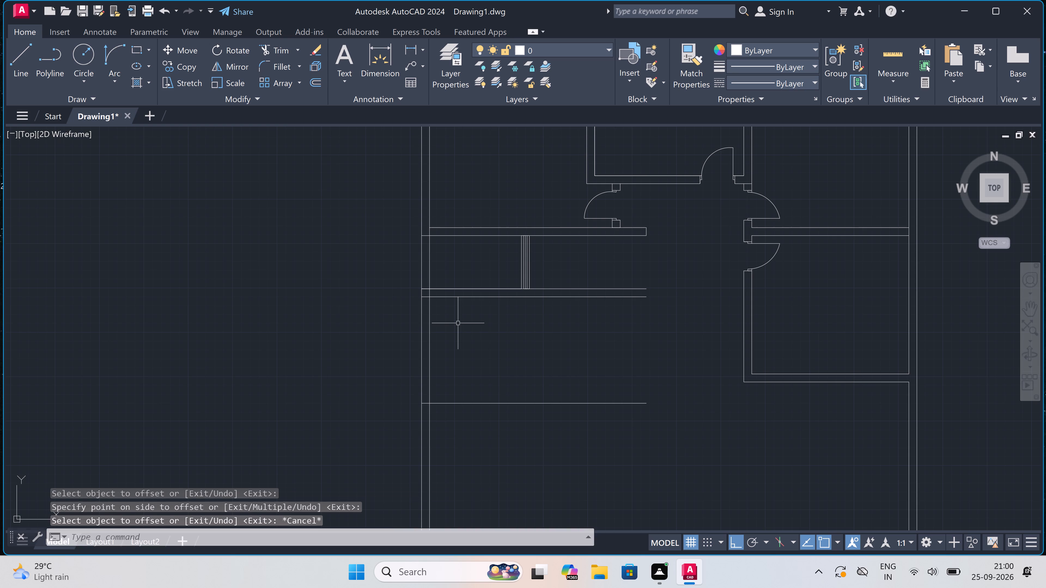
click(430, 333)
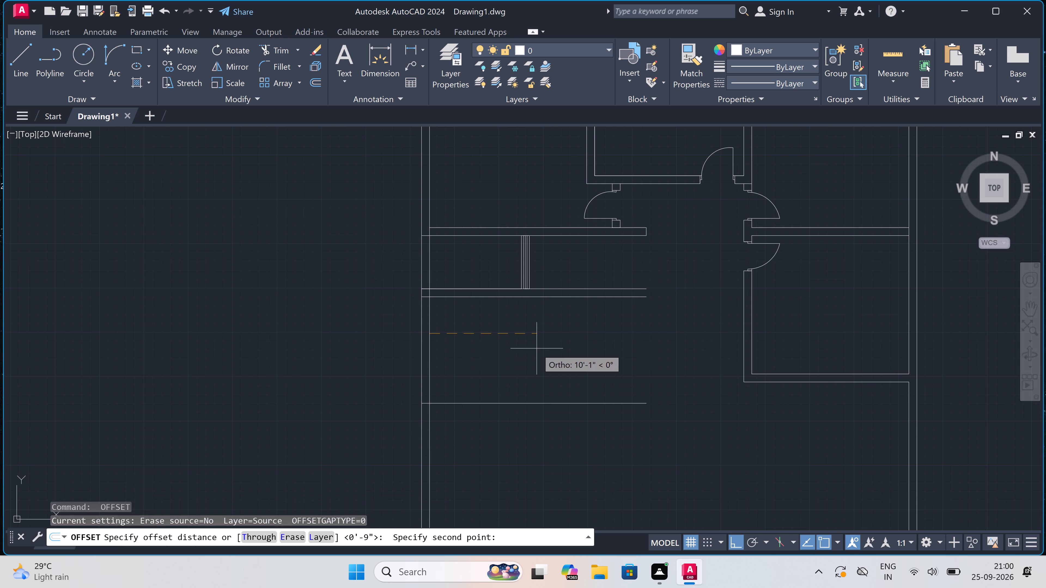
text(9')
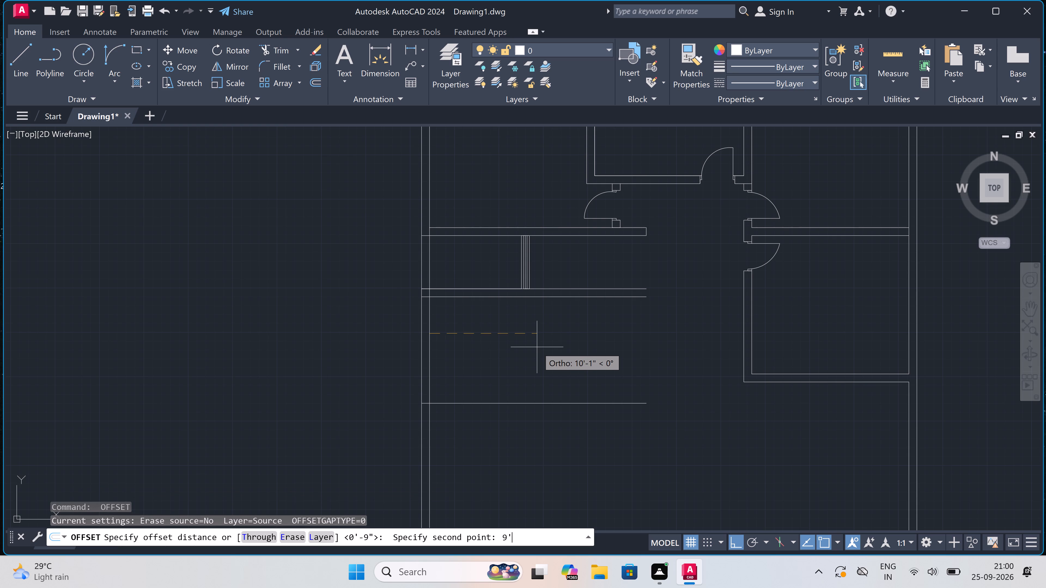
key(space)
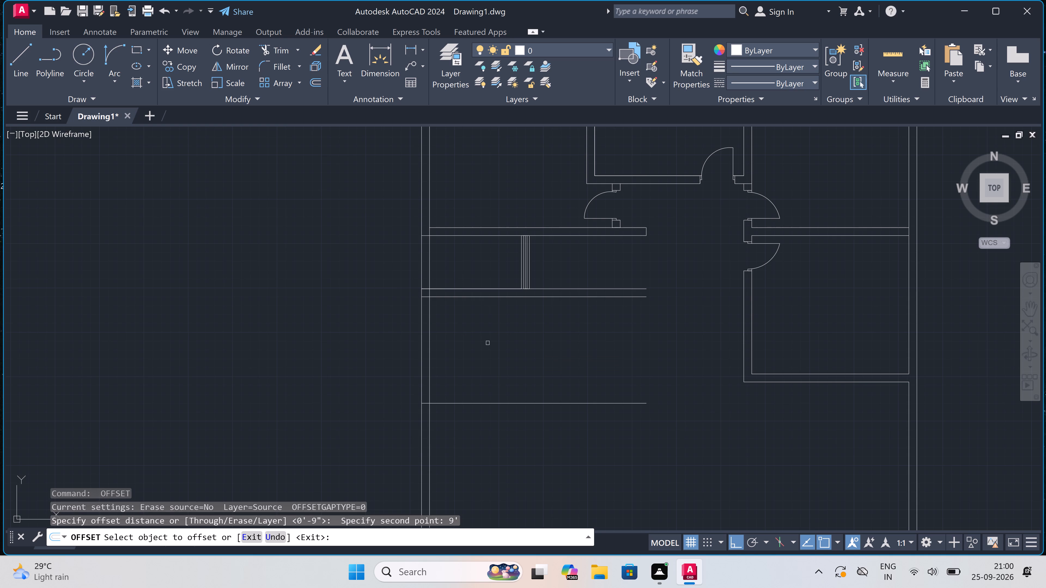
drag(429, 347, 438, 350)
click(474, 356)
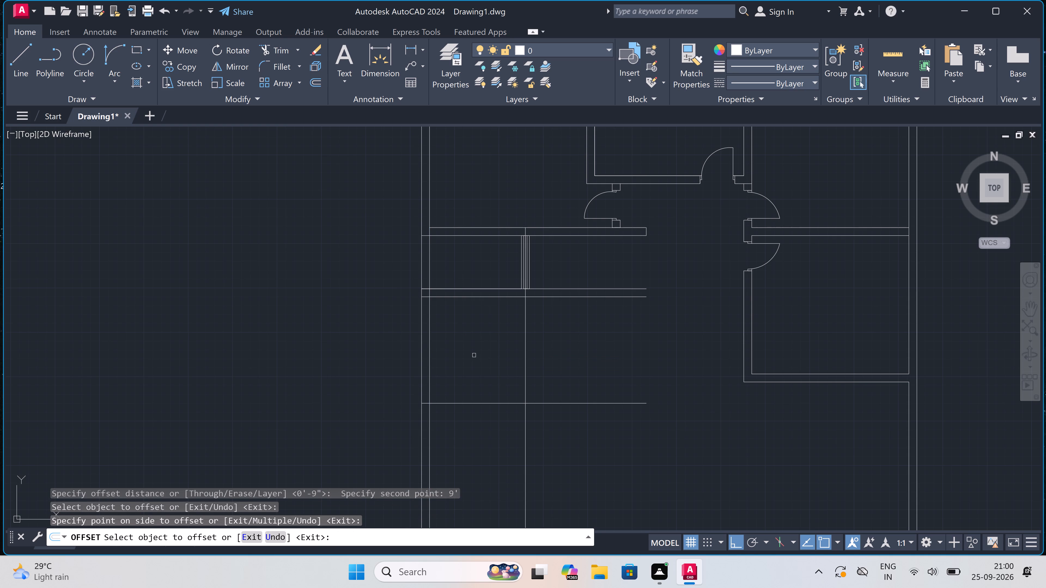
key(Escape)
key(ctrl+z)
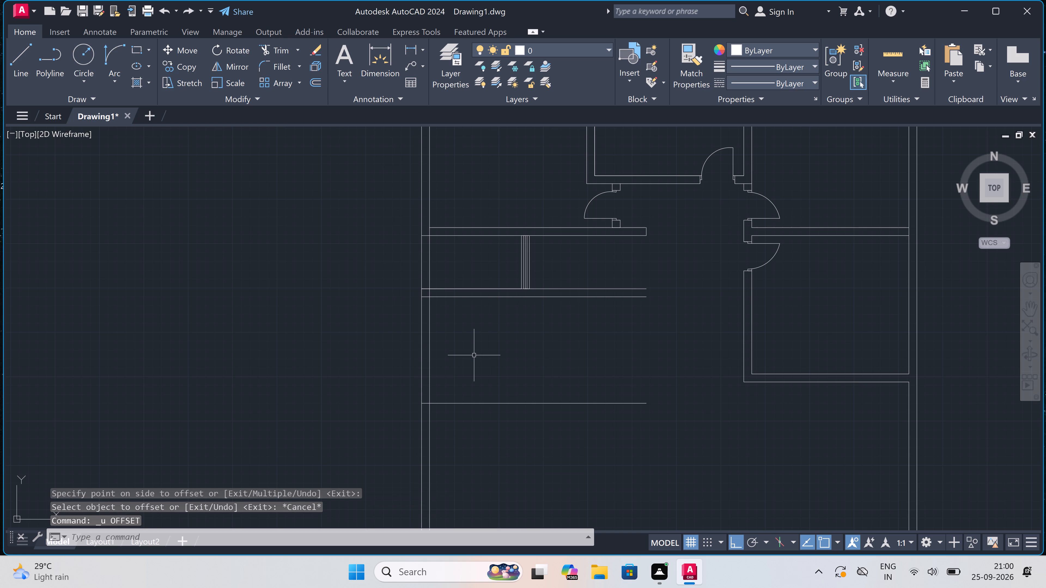
Trim the west wall's inner line across the strip bay and clean up its junctions with the walls north and south of it.
text(tr)
key(space)
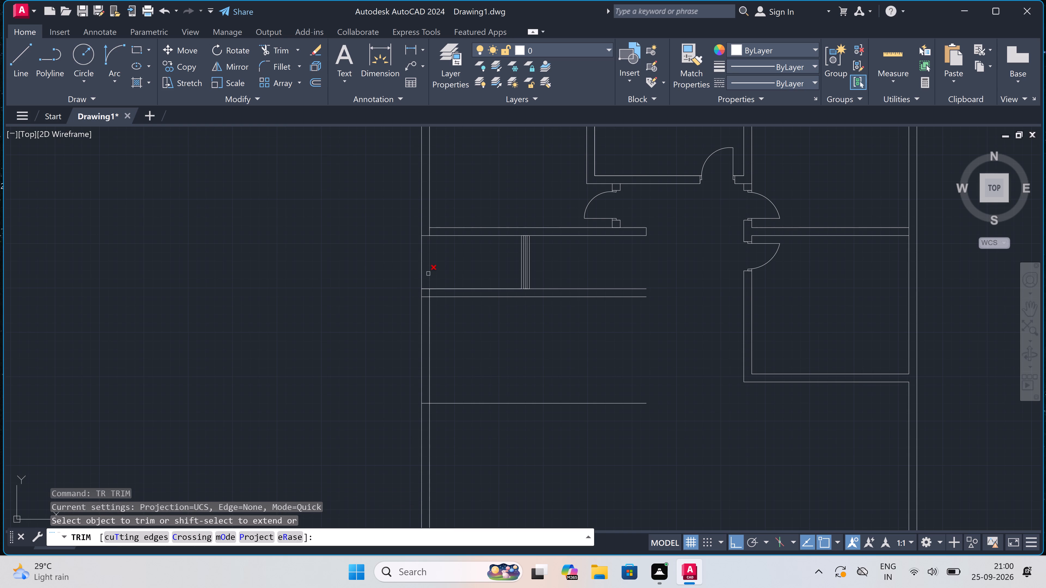
click(430, 262)
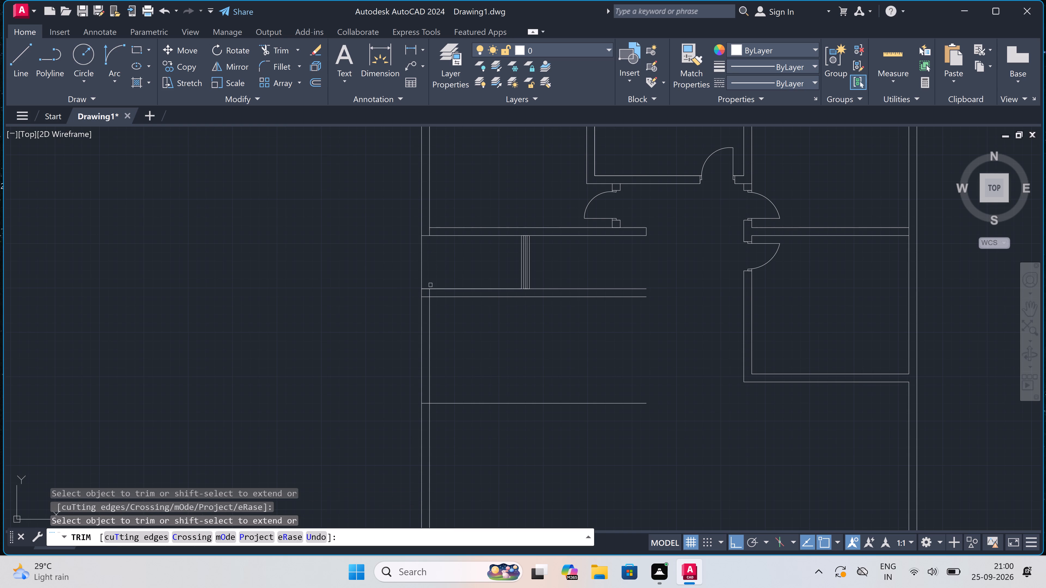
scroll(430, 285, up, 1)
click(428, 296)
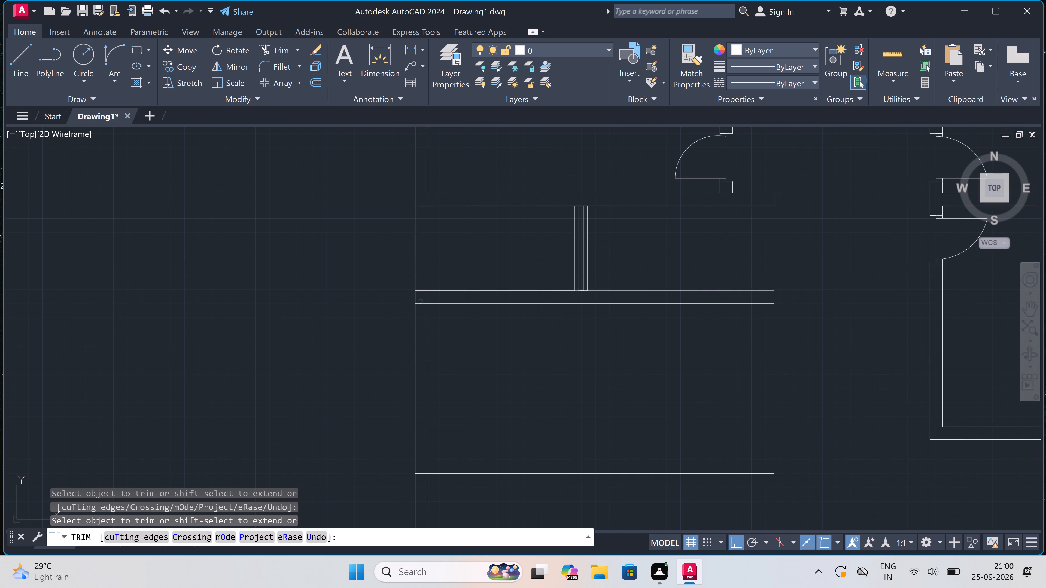
click(421, 301)
click(421, 309)
scroll(421, 309, down, 2)
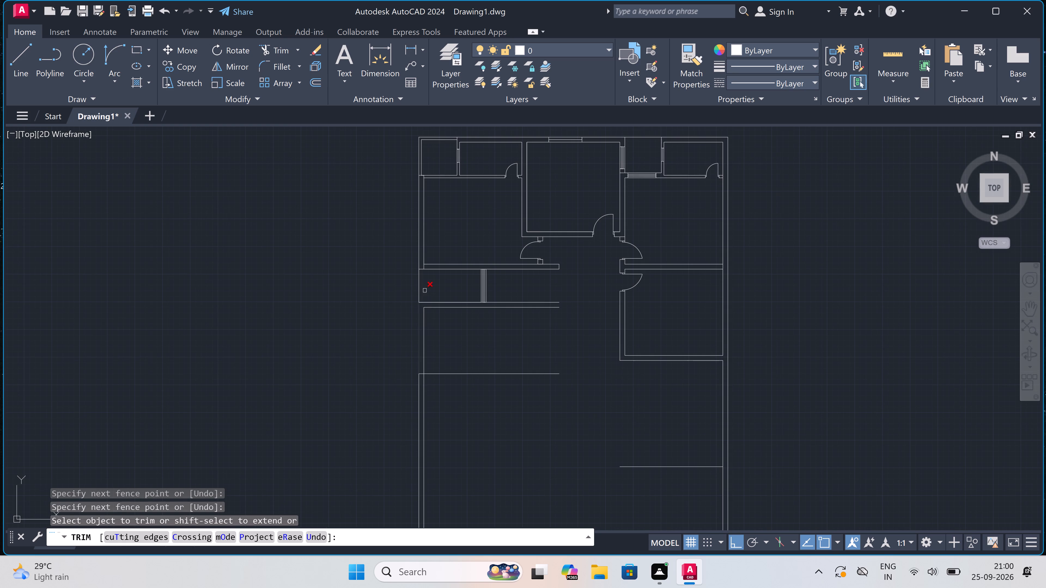
scroll(425, 246, up, 2)
scroll(420, 293, up, 1)
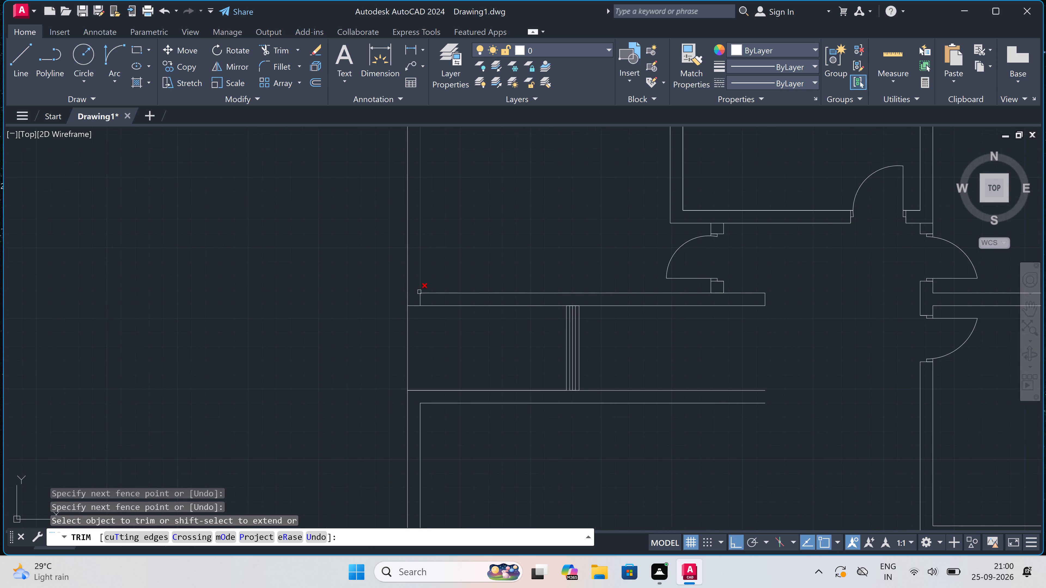
click(420, 301)
scroll(420, 301, down, 4)
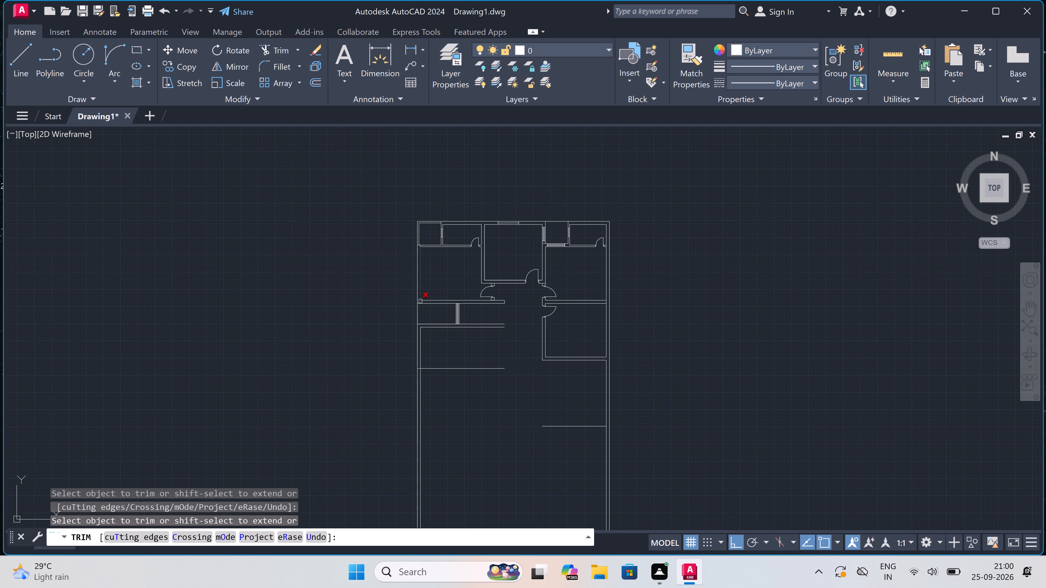
scroll(415, 371, up, 1)
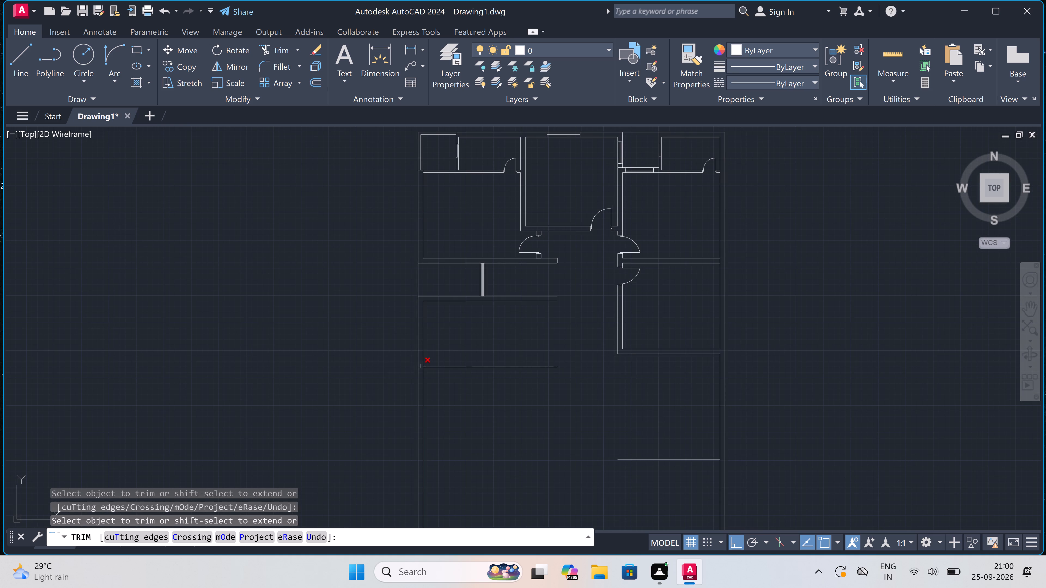
scroll(465, 347, up, 2)
key(Escape)
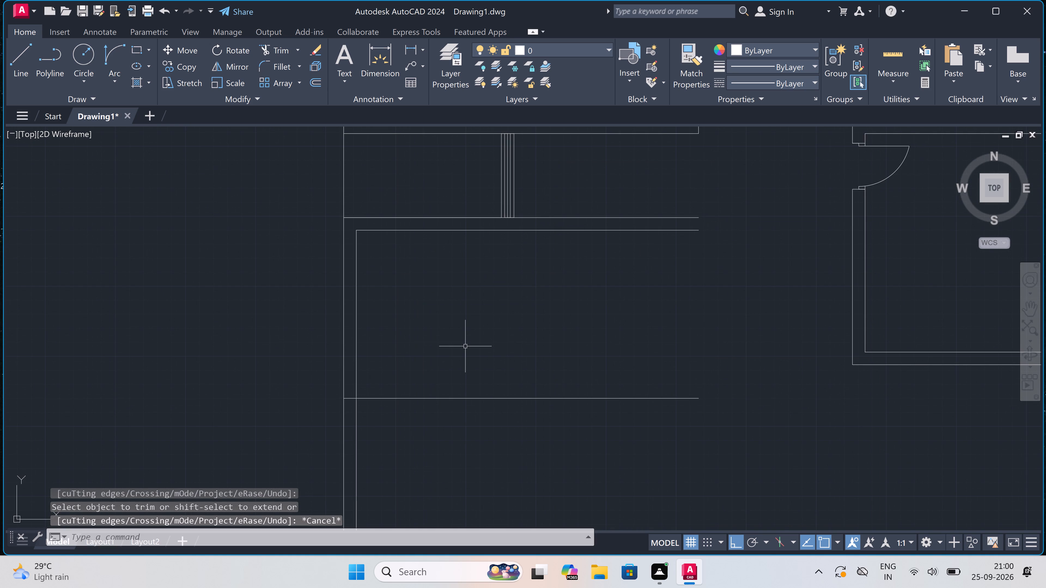
Draw a 9" thick north-south wall from the cross strip's east edge down to the line 10' to the south.
text(l)
key(space)
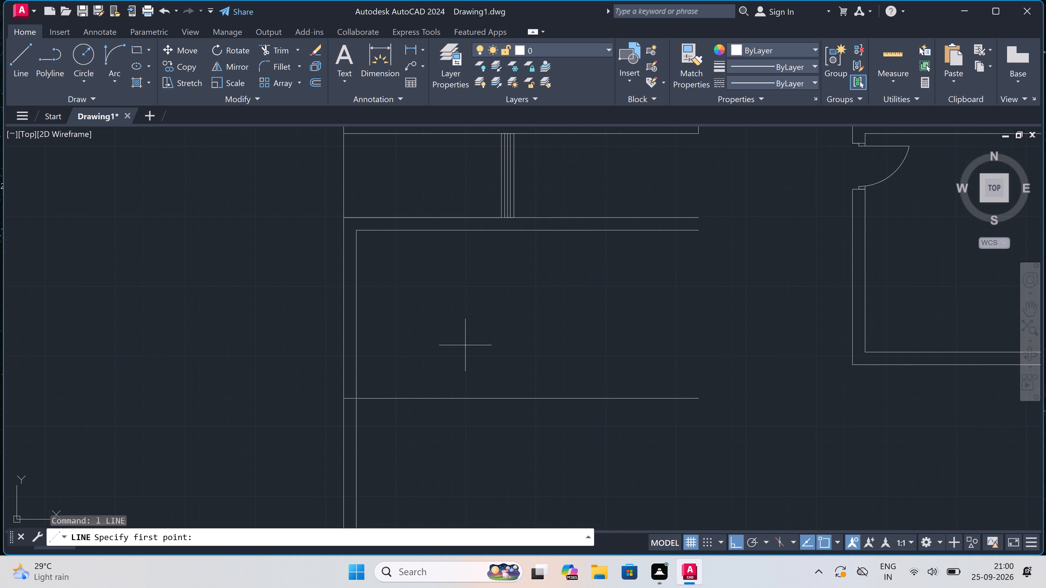
scroll(466, 346, down, 1)
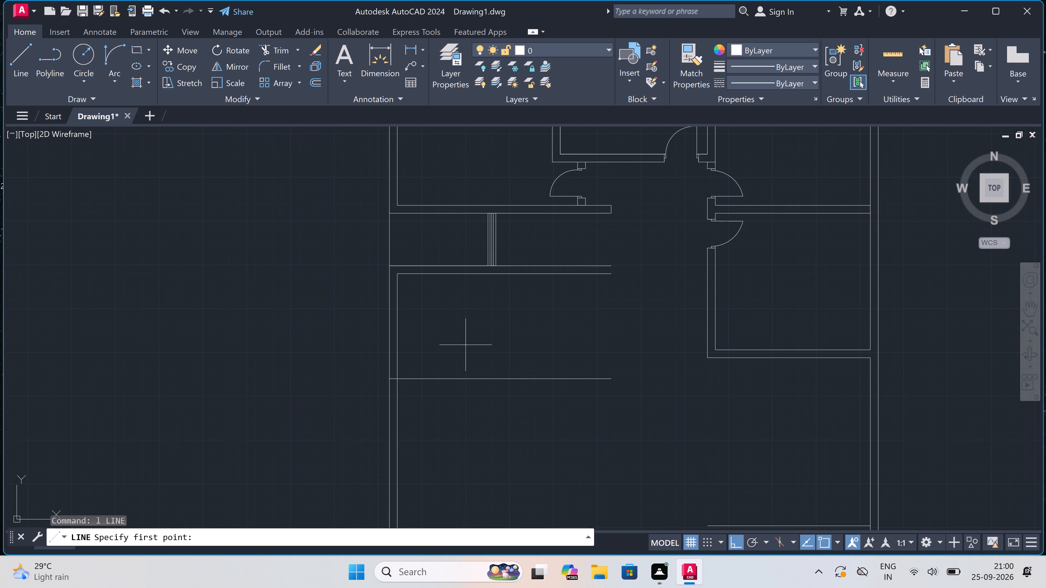
scroll(488, 283, up, 1)
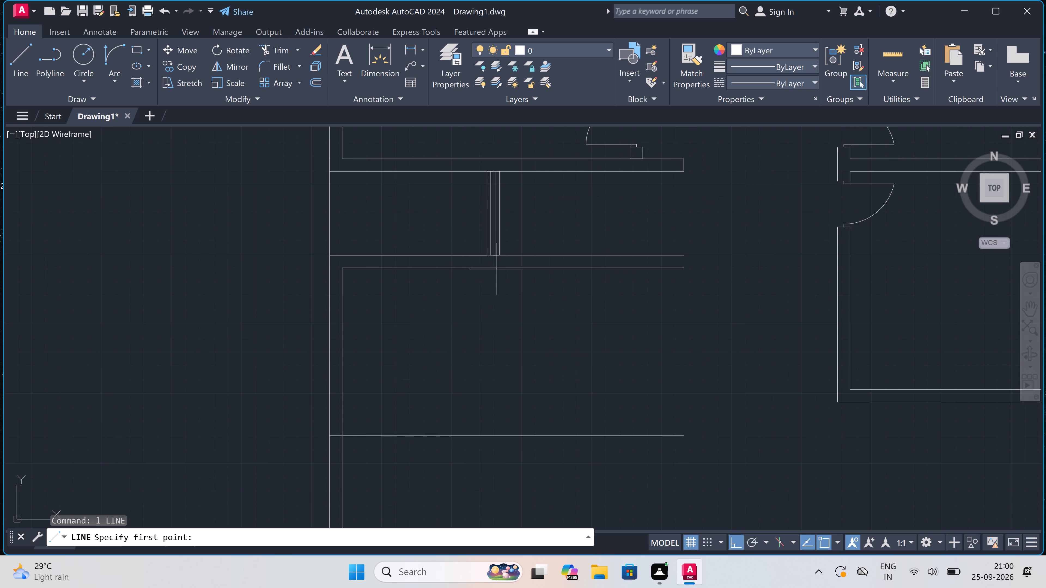
click(501, 258)
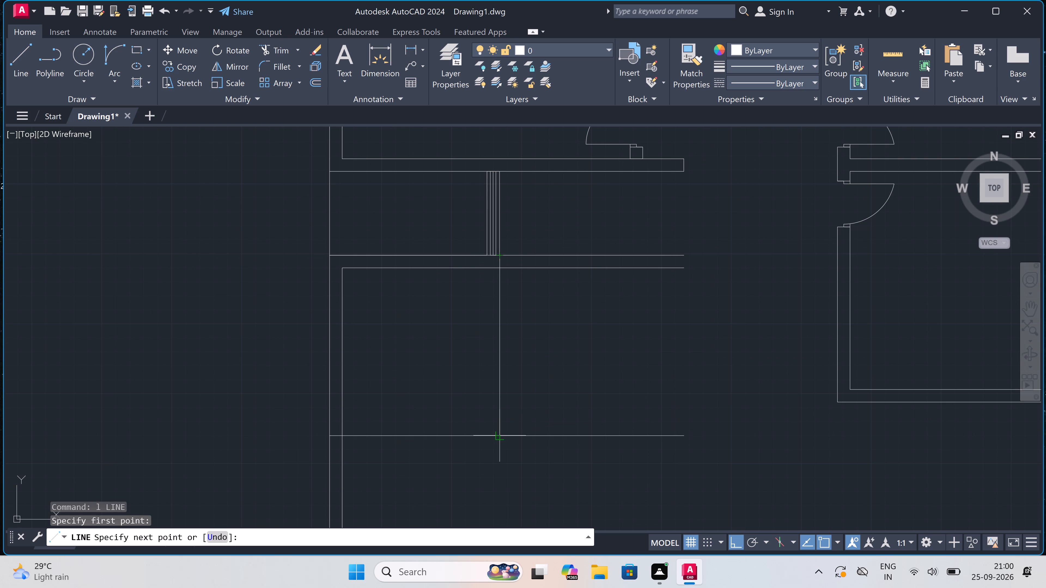
click(500, 436)
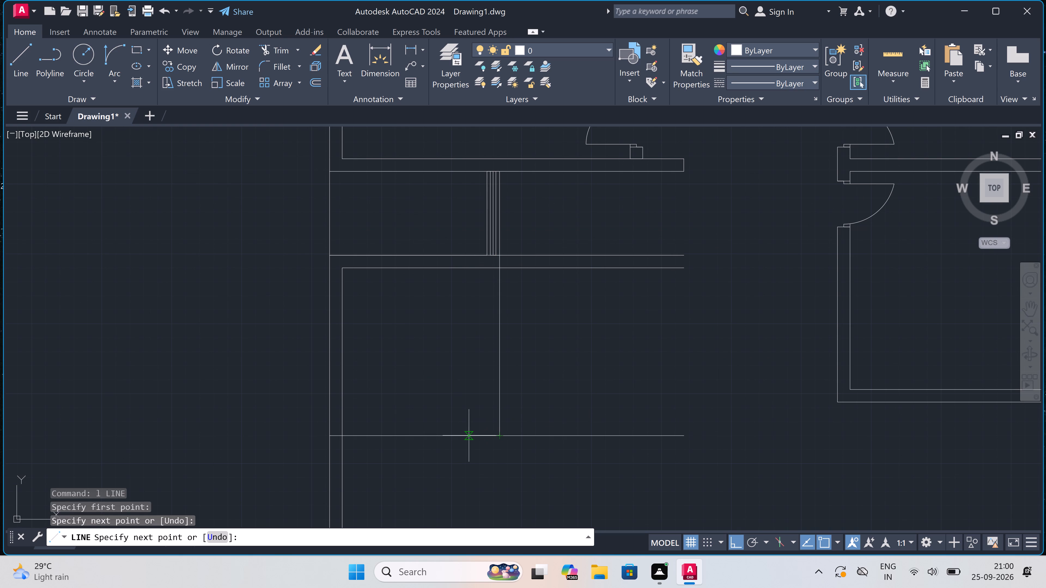
text(9")
key(space)
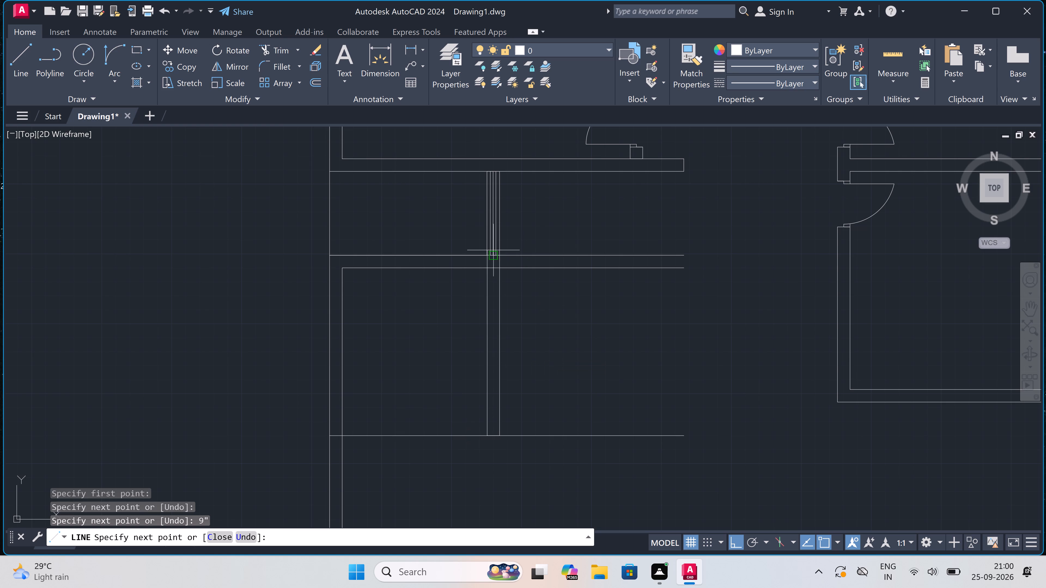
click(491, 264)
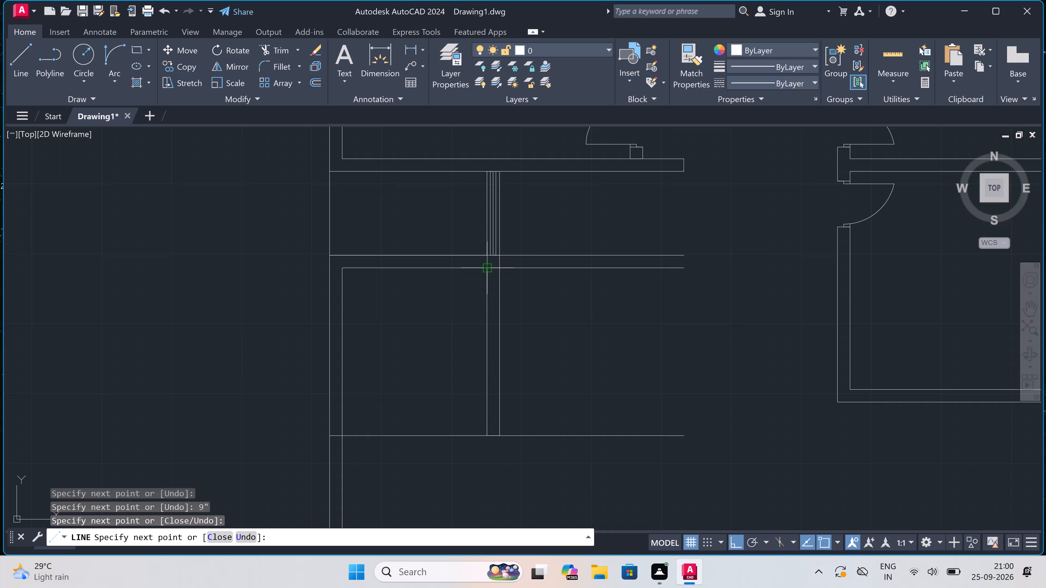
key(Escape)
Draw the door's north jamb across the new wall, with a 2" stop southward from its midpoint and a 3' leaf extending west.
key(space)
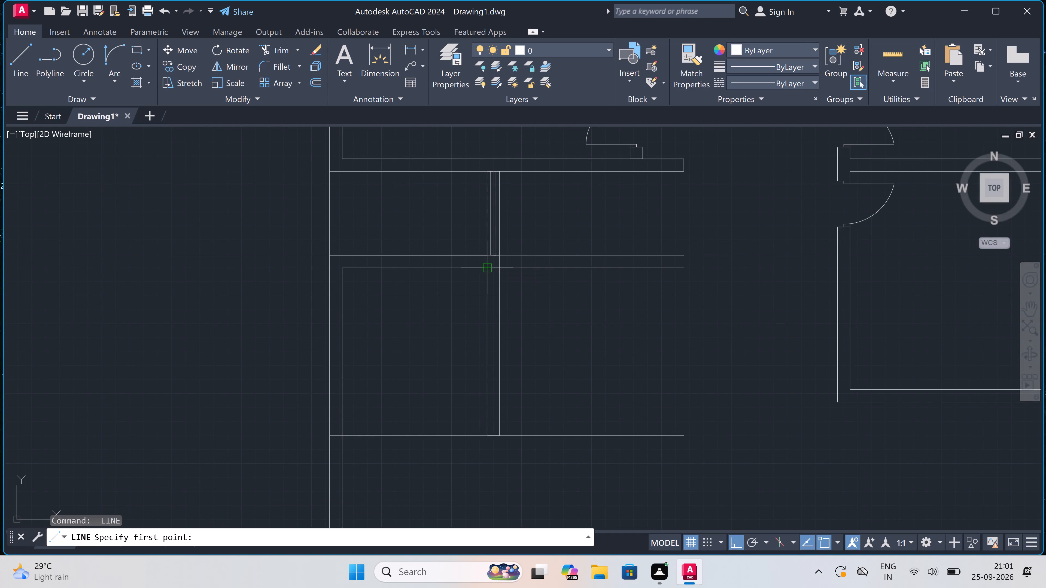
scroll(494, 265, up, 1)
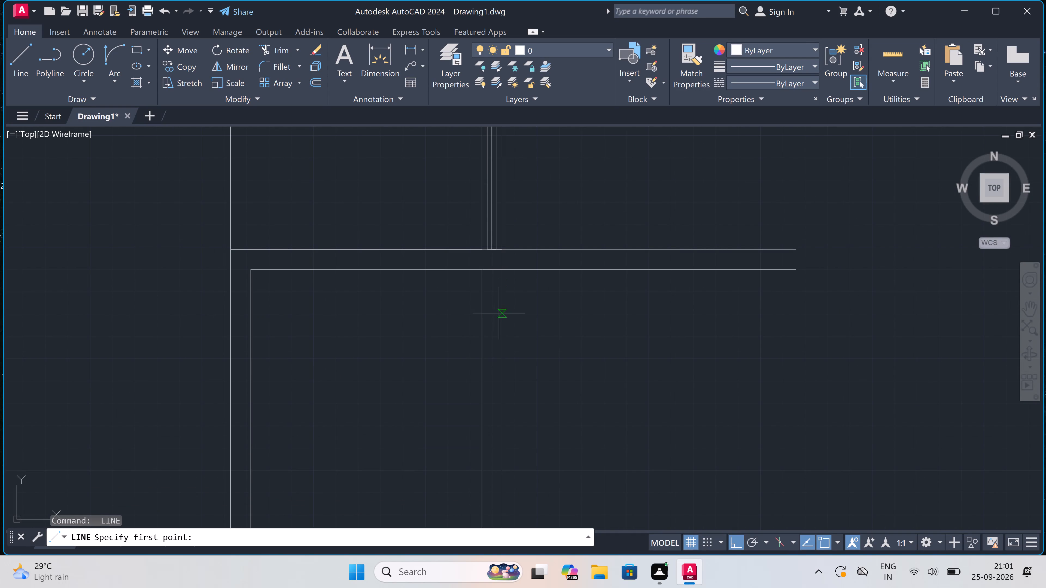
click(500, 293)
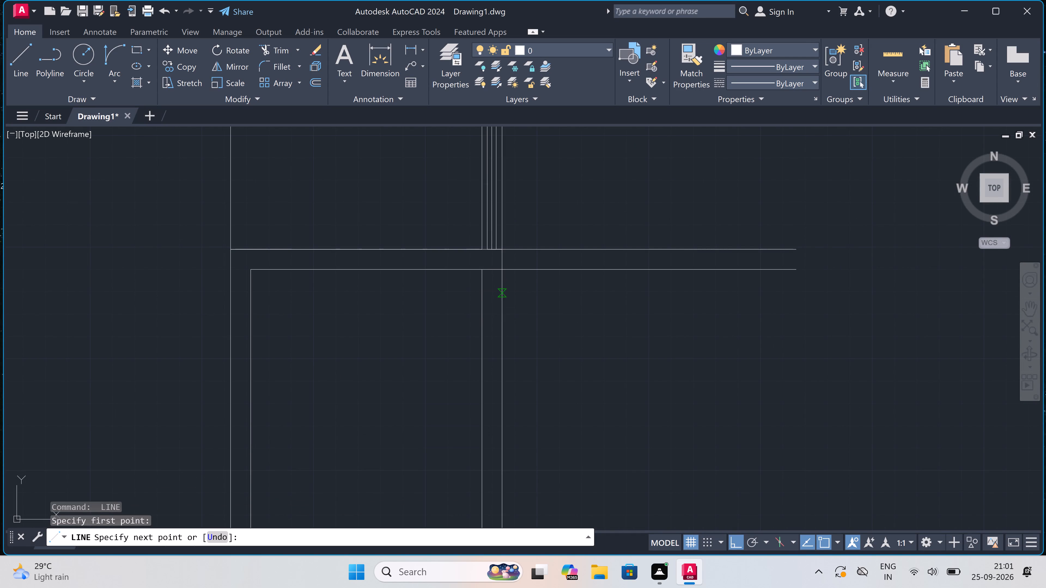
click(479, 290)
double_click(489, 293)
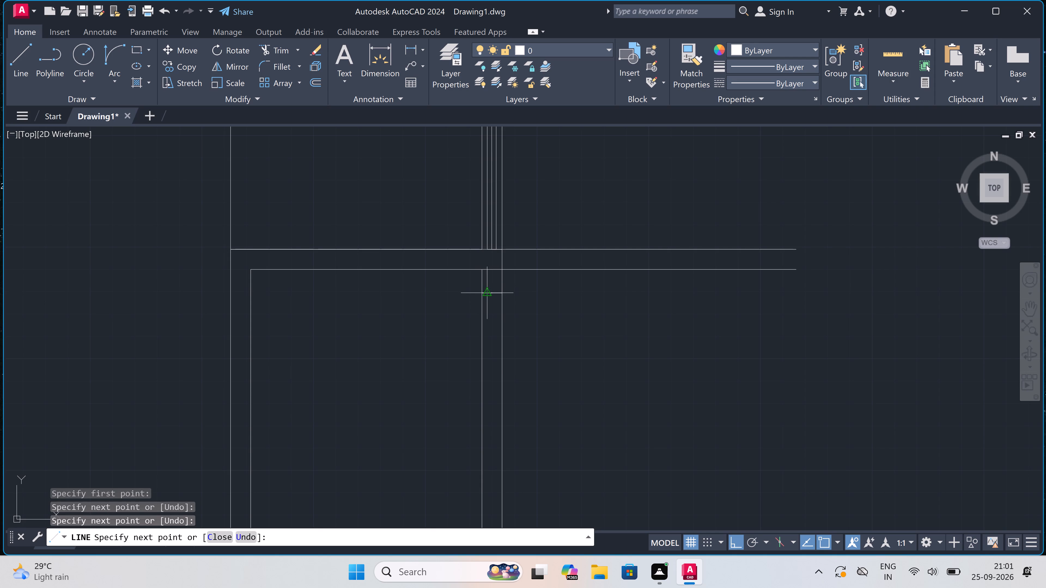
key(2)
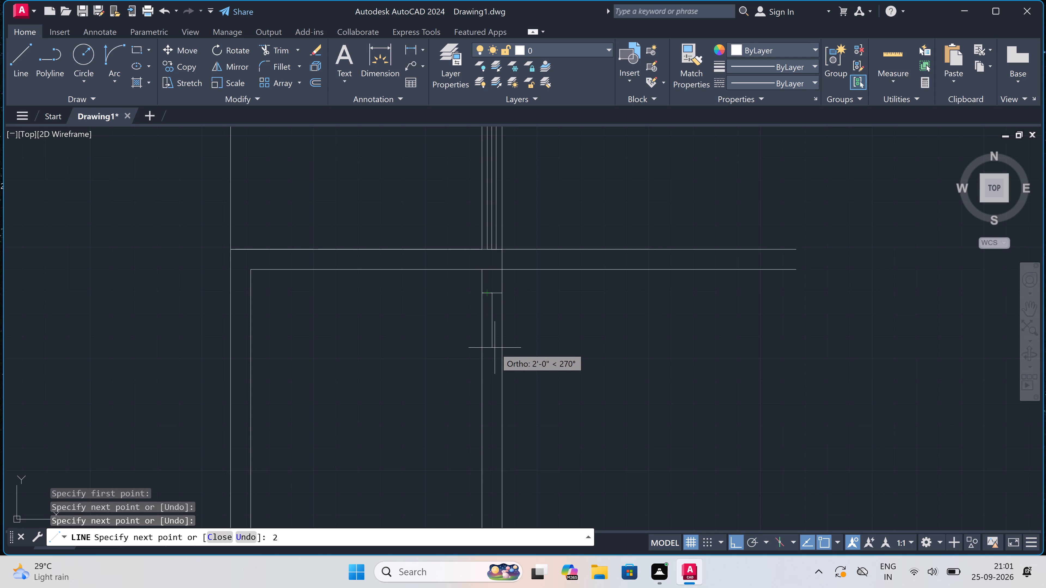
text(")
key(space)
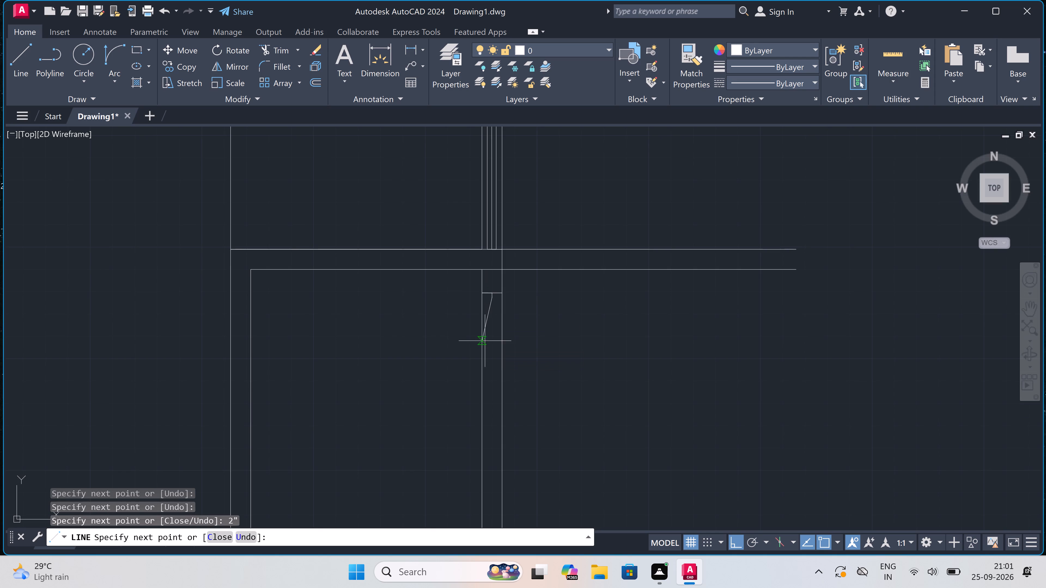
text(3')
key(space)
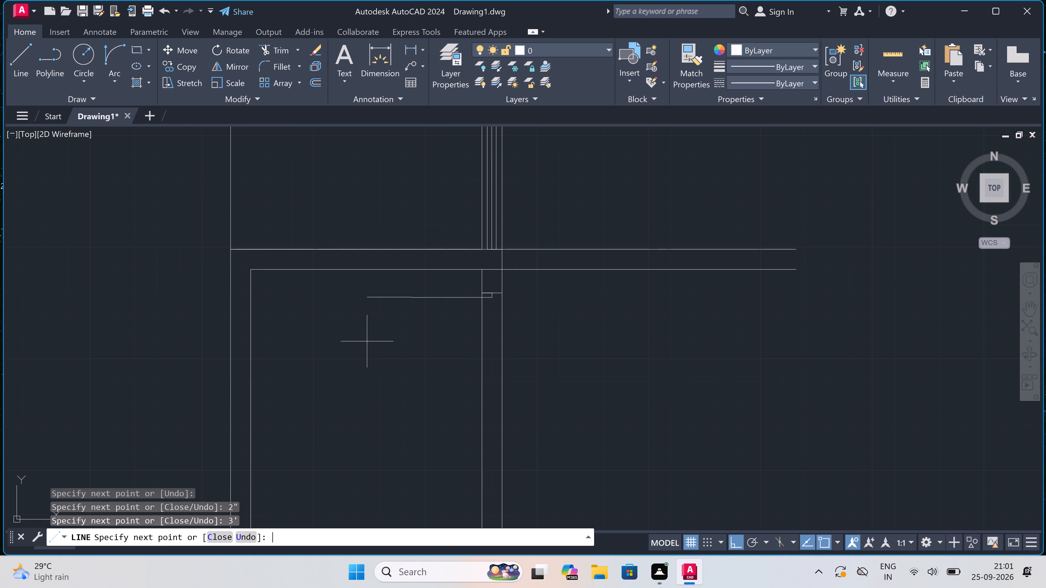
key(Escape)
Draw the door's south jamb across the new wall, with a 2" stop northward from its midpoint.
key(space)
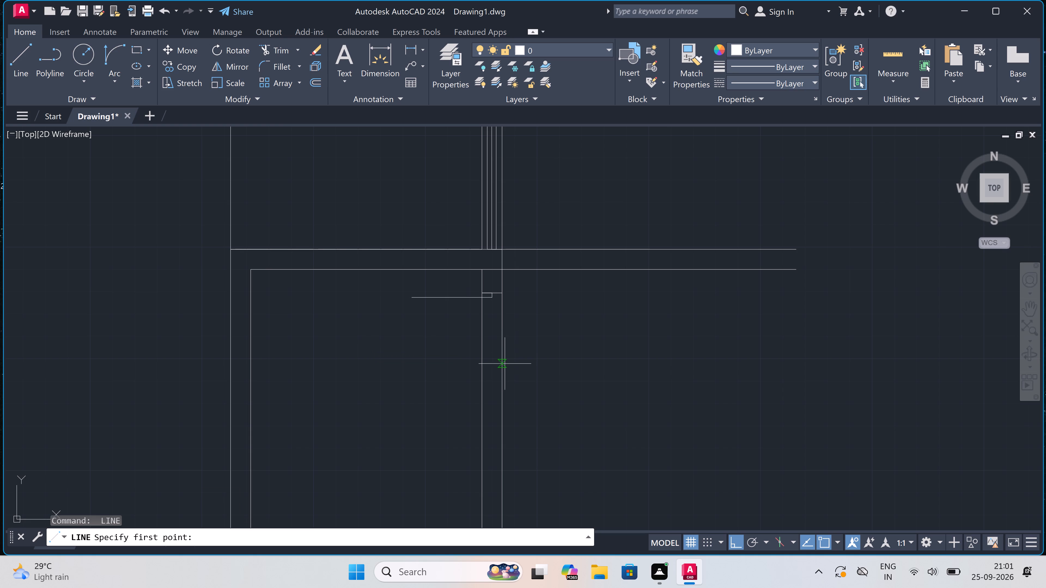
click(501, 372)
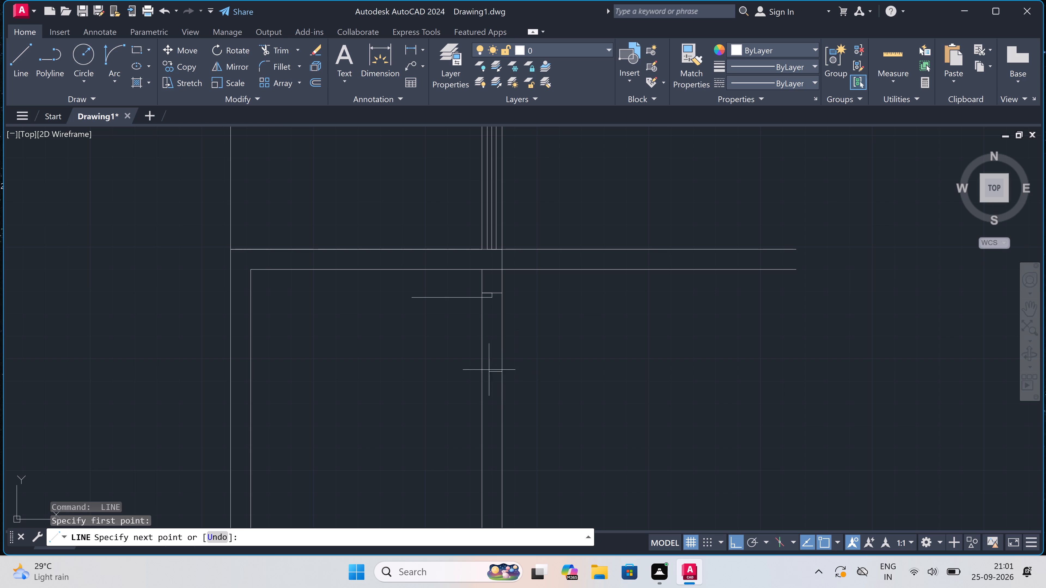
click(481, 370)
click(493, 373)
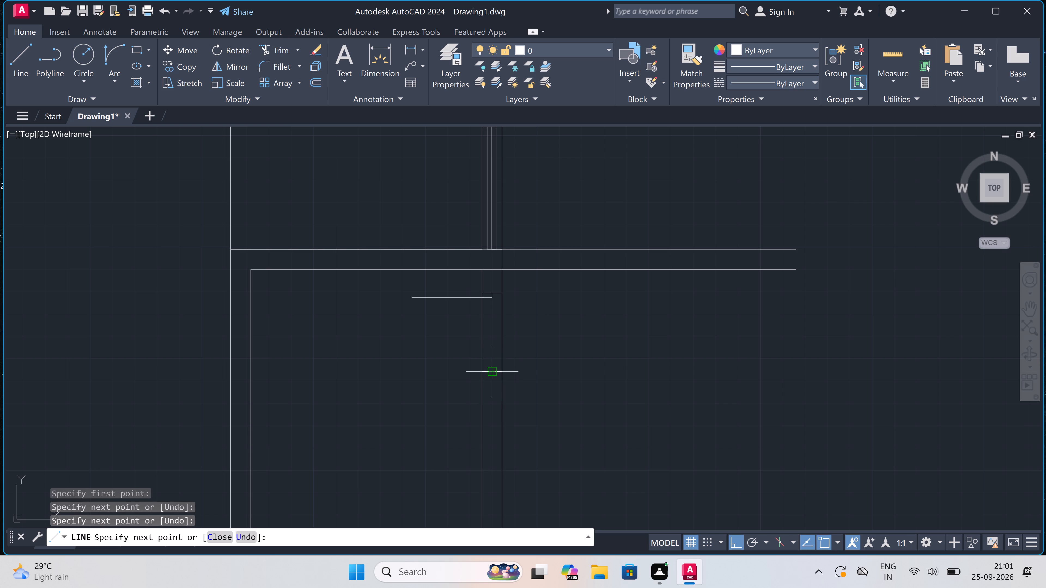
key(2)
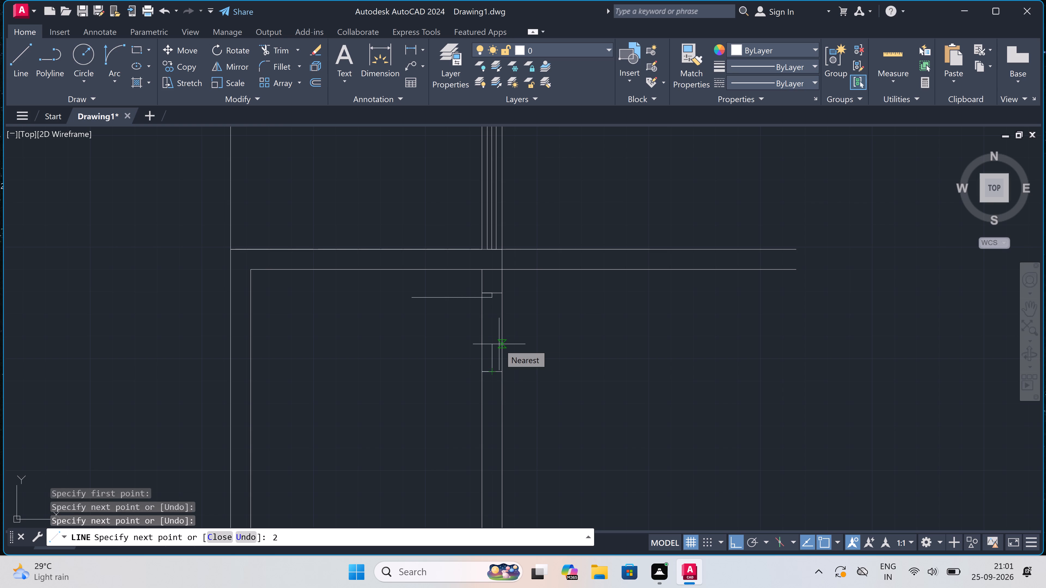
text(")
key(space)
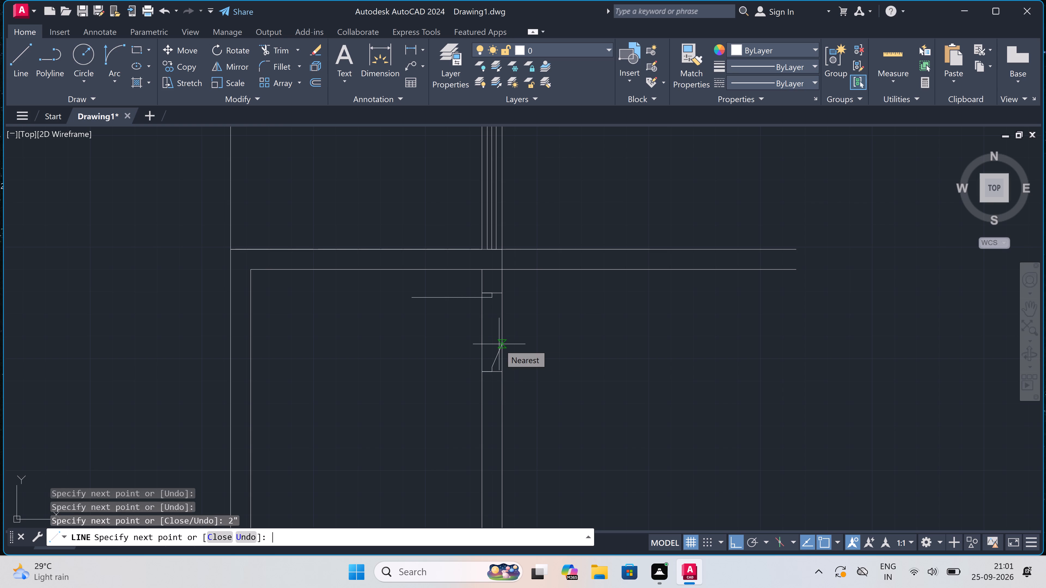
key(Escape)
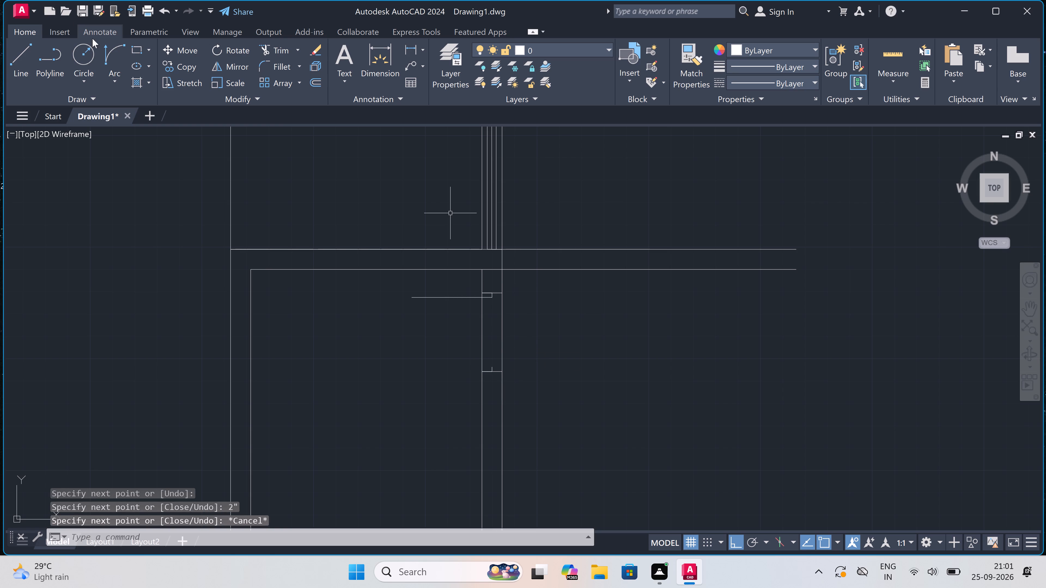
Draw the door swing arc from the leaf's west end to the end of the south jamb's stop.
click(112, 54)
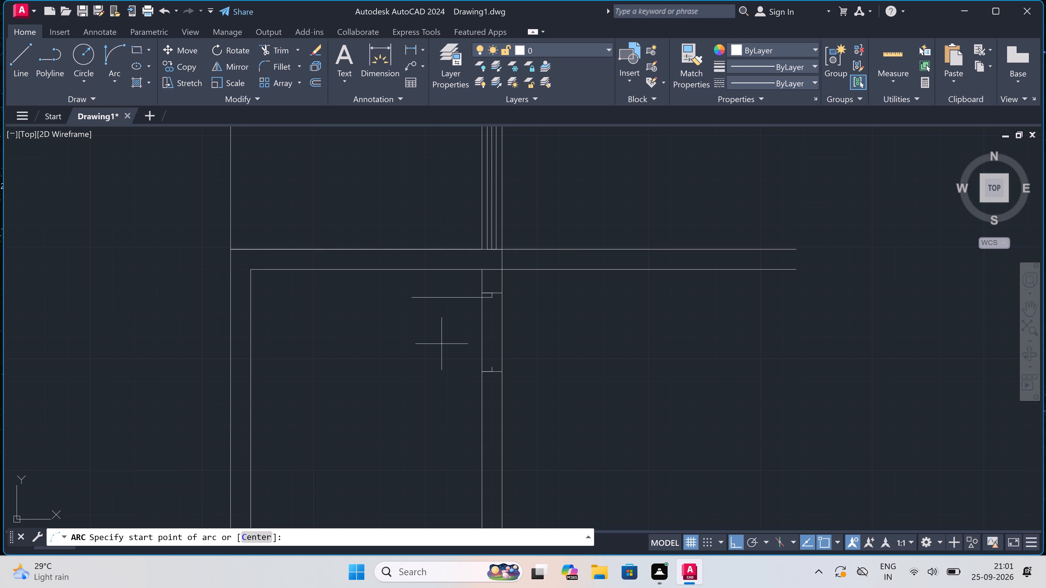
click(413, 298)
double_click(494, 365)
click(460, 387)
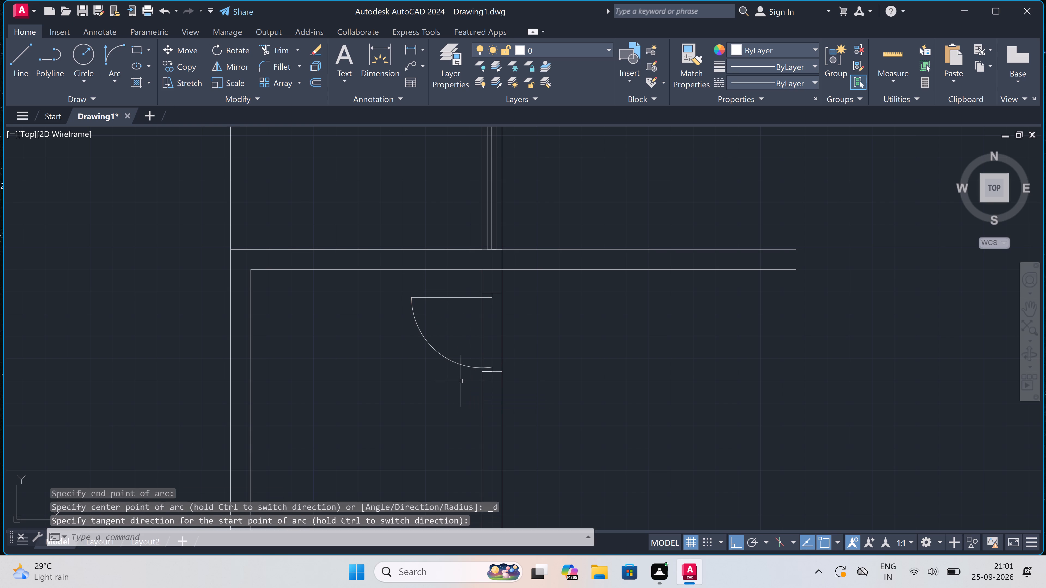
Trim both faces of the new wall between the two jambs to open the doorway.
text(tr)
key(space)
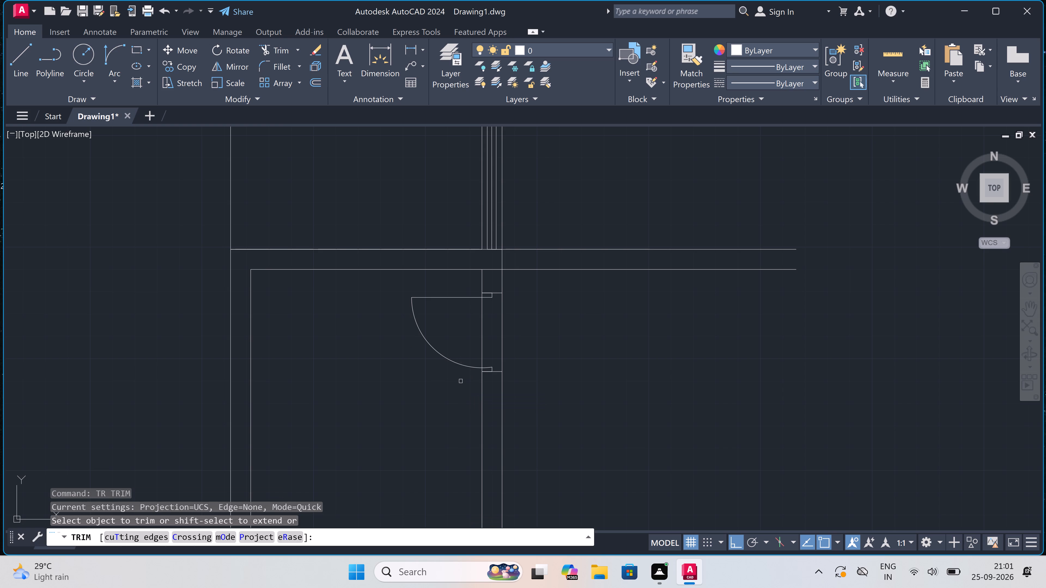
click(473, 332)
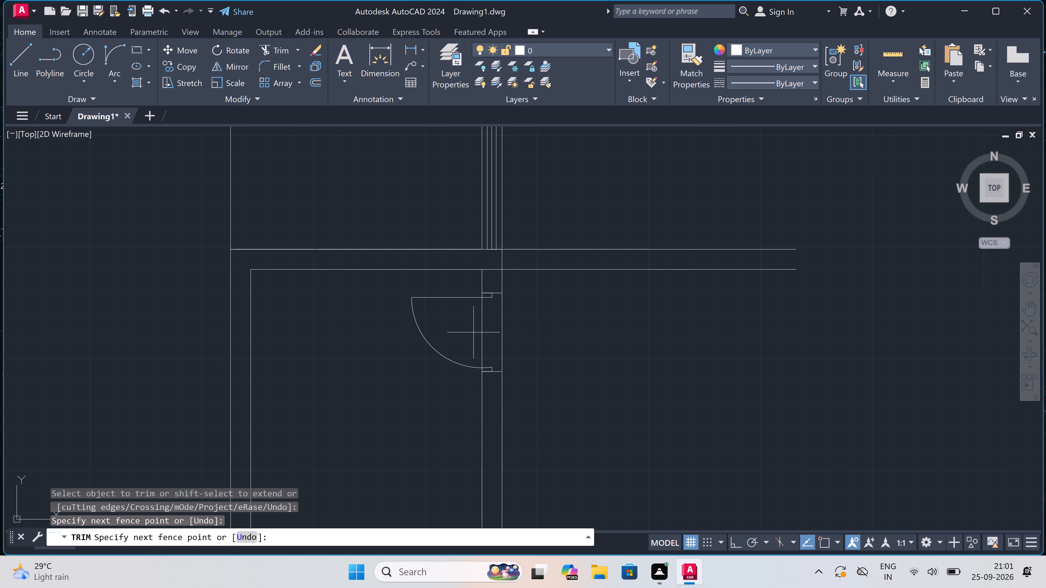
click(521, 334)
Trim both lines of the wall south of the cross strip where they extend east of the new wall.
scroll(538, 308, down, 2)
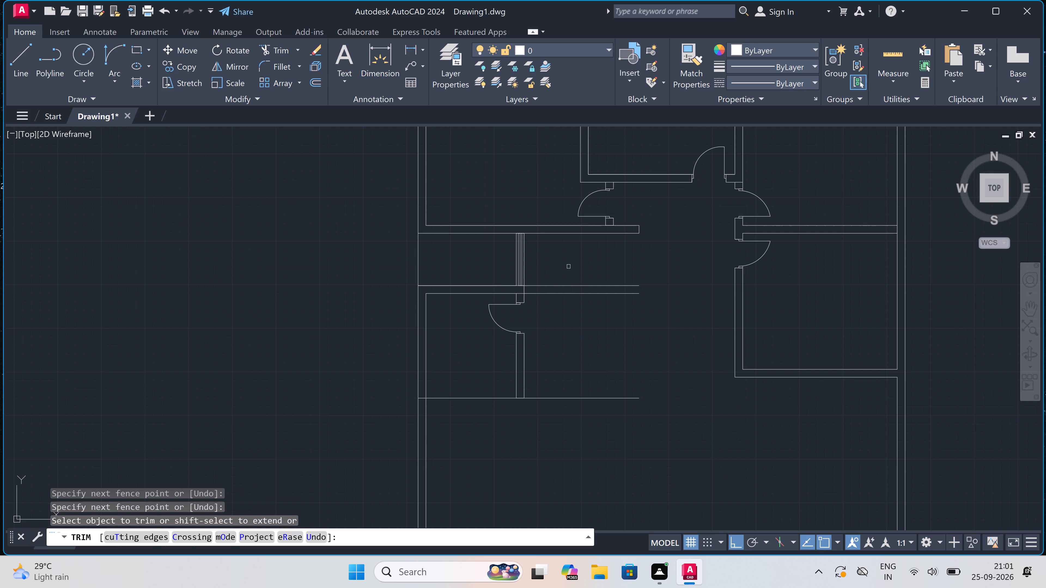
drag(571, 263, 570, 274)
click(558, 337)
click(567, 265)
Trim the end of the southern cross line where it runs through the thickness of the west outer wall.
scroll(547, 280, down, 2)
scroll(539, 330, up, 3)
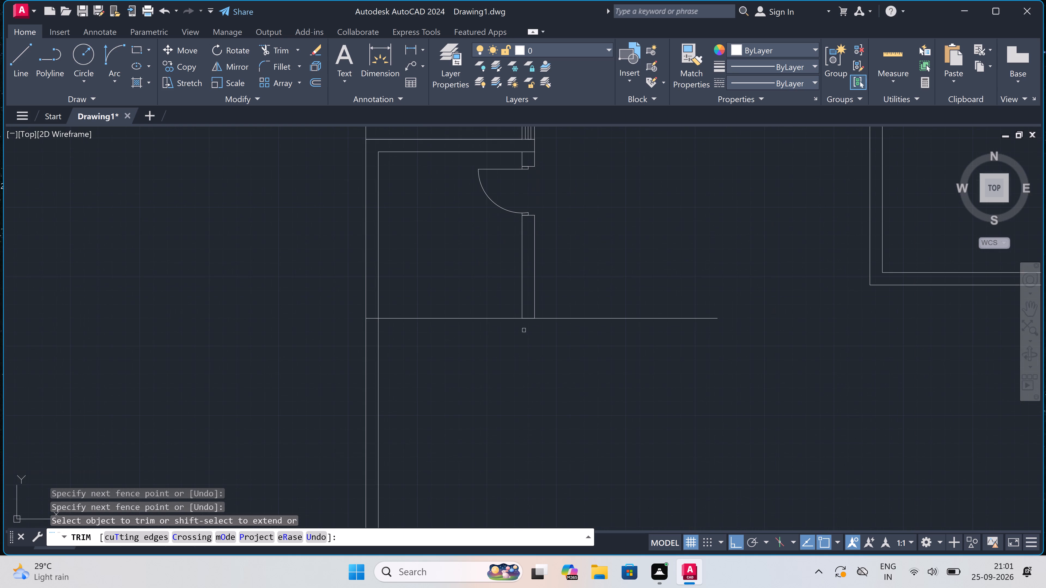
scroll(376, 316, up, 2)
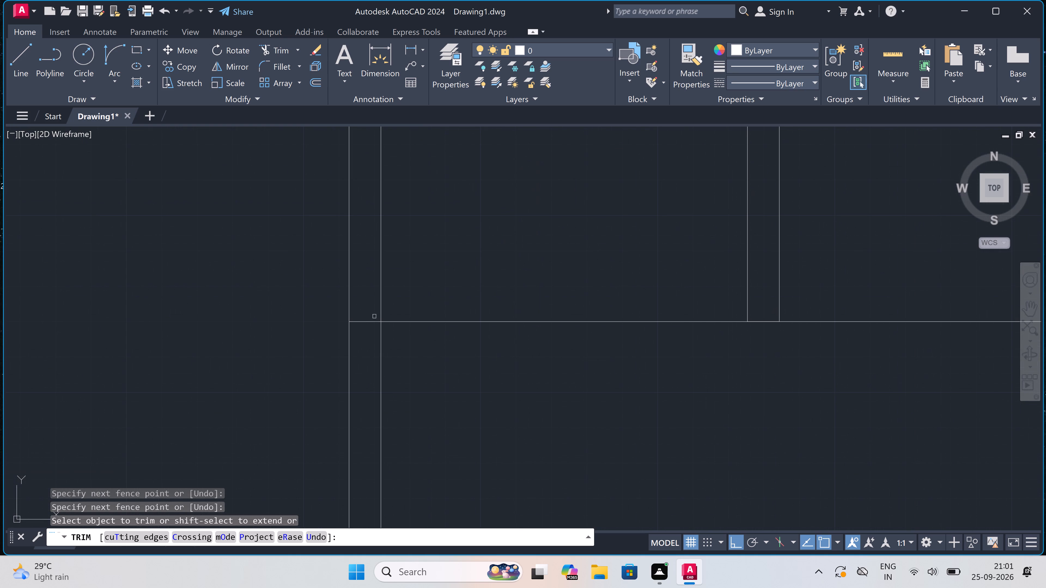
click(368, 316)
click(364, 339)
scroll(486, 334, down, 2)
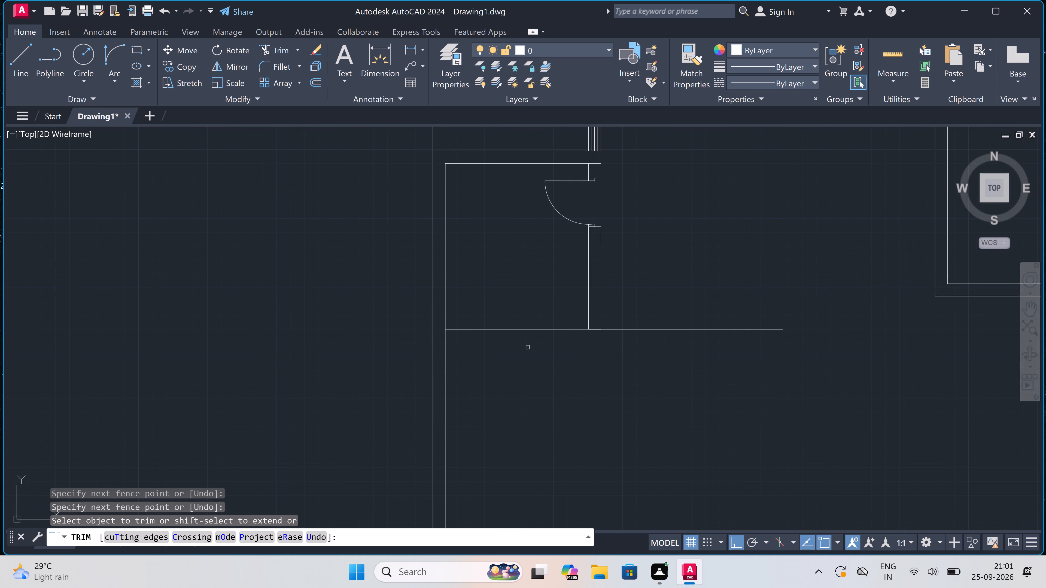
key(Escape)
Offset the cross line at the small west room's south end 9" southward to form a wall.
text(o)
key(space)
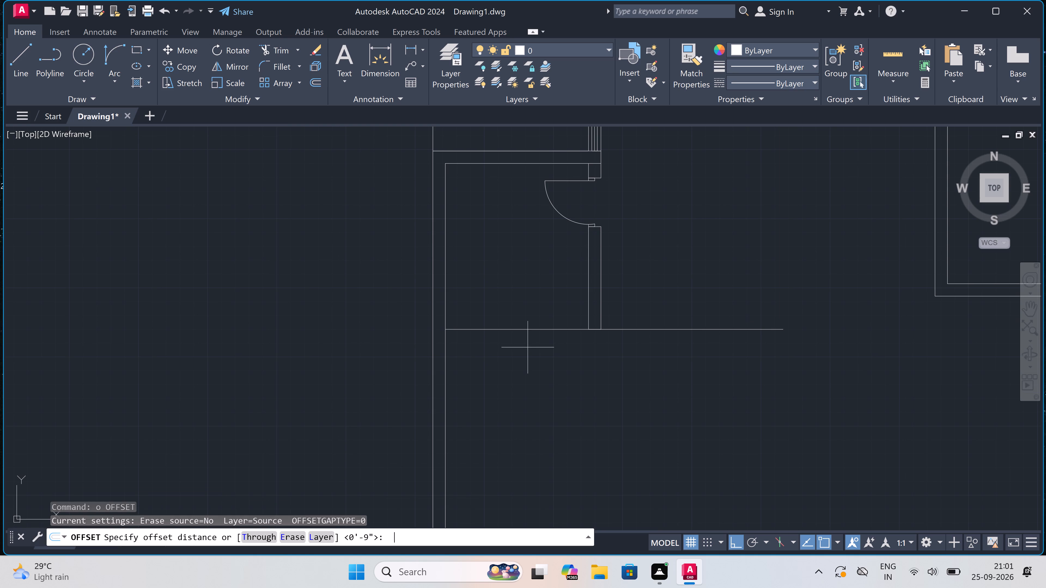
click(527, 332)
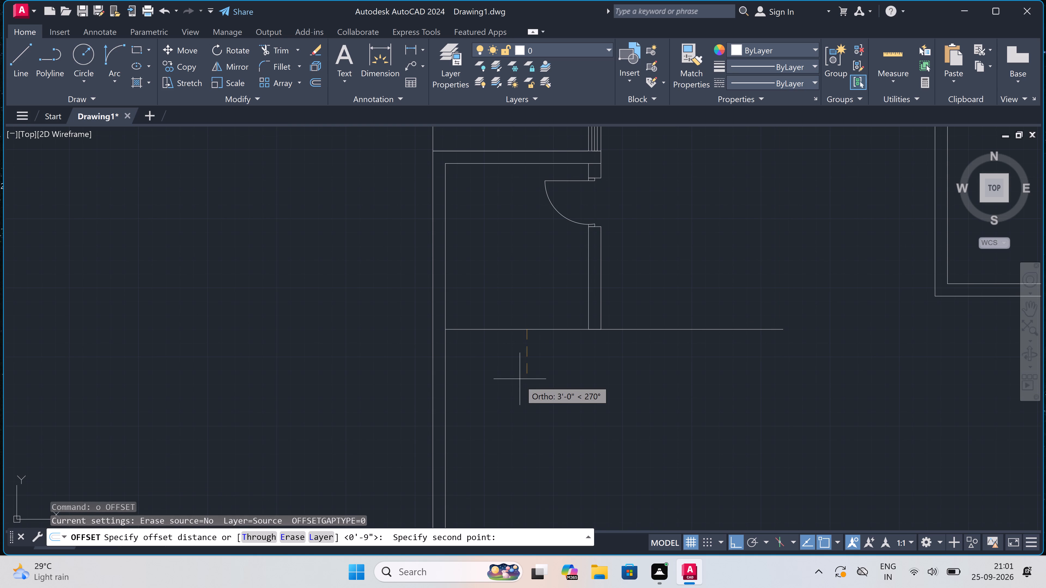
text(9")
key(space)
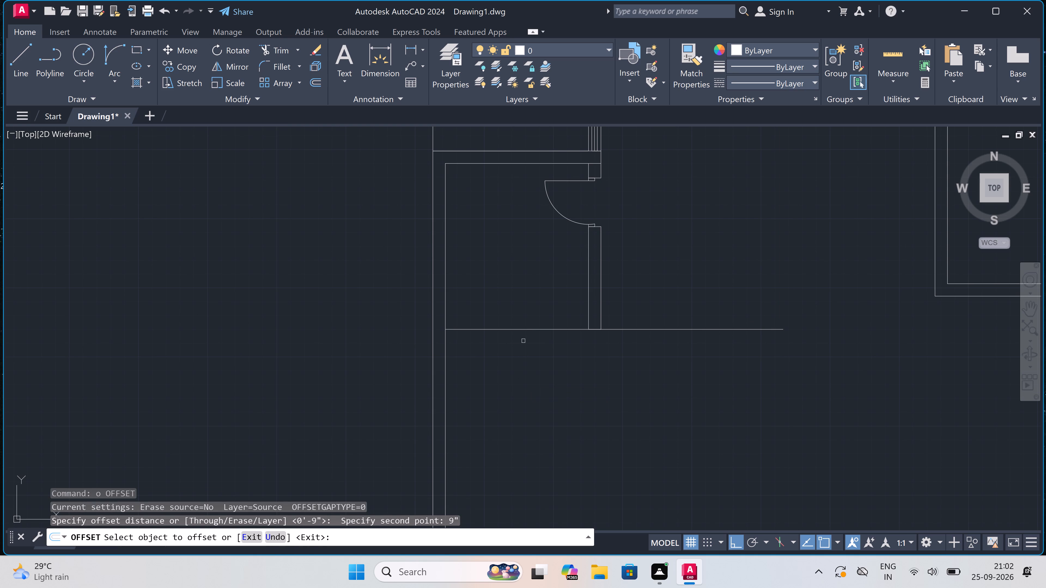
click(520, 330)
drag(520, 345, 519, 349)
click(519, 366)
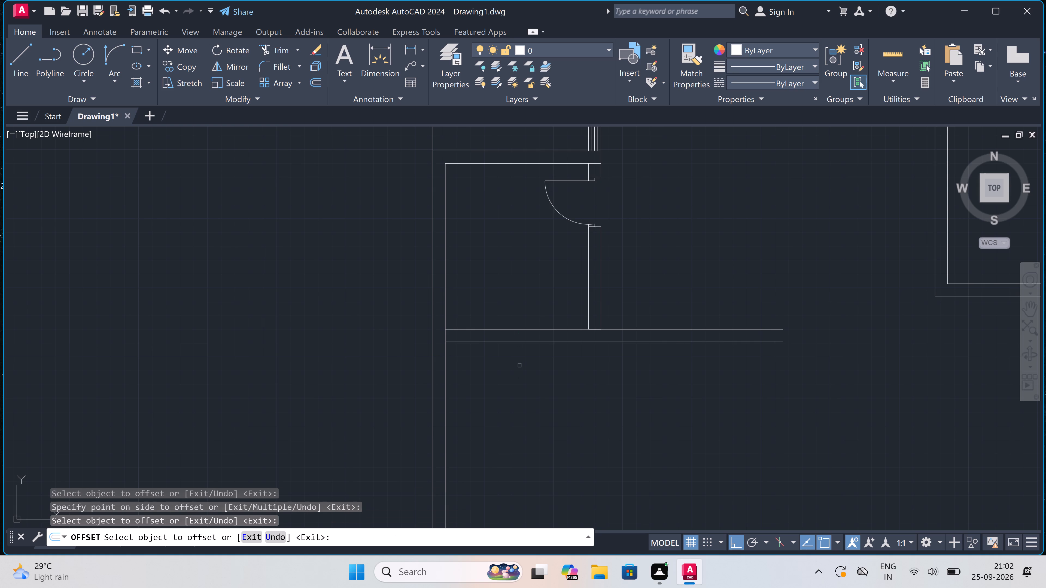
key(Escape)
Offset the new wall's south face 12'6" southward to set the next room's depth.
key(space)
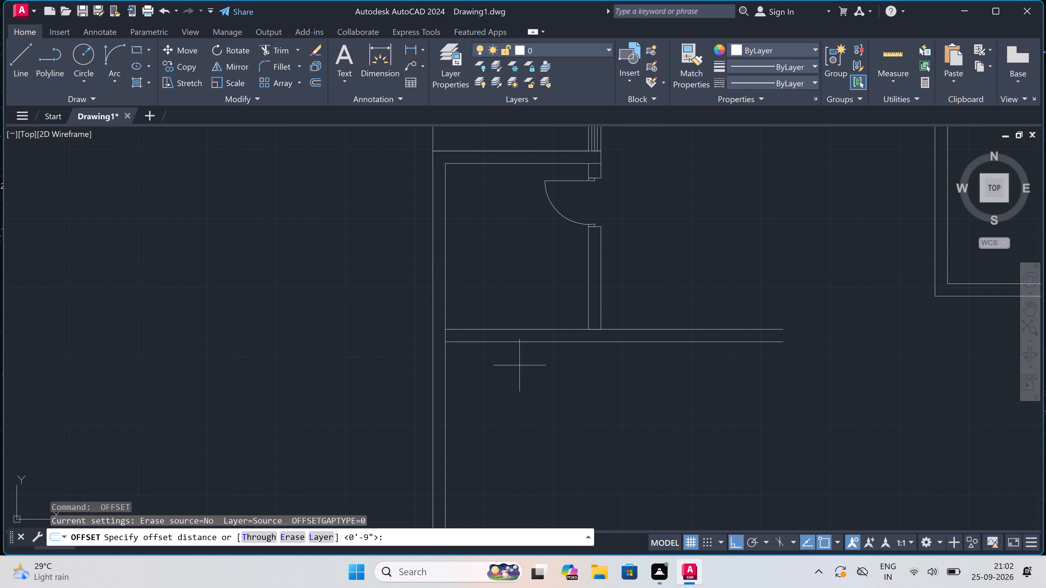
double_click(519, 345)
text(12)
text('6)
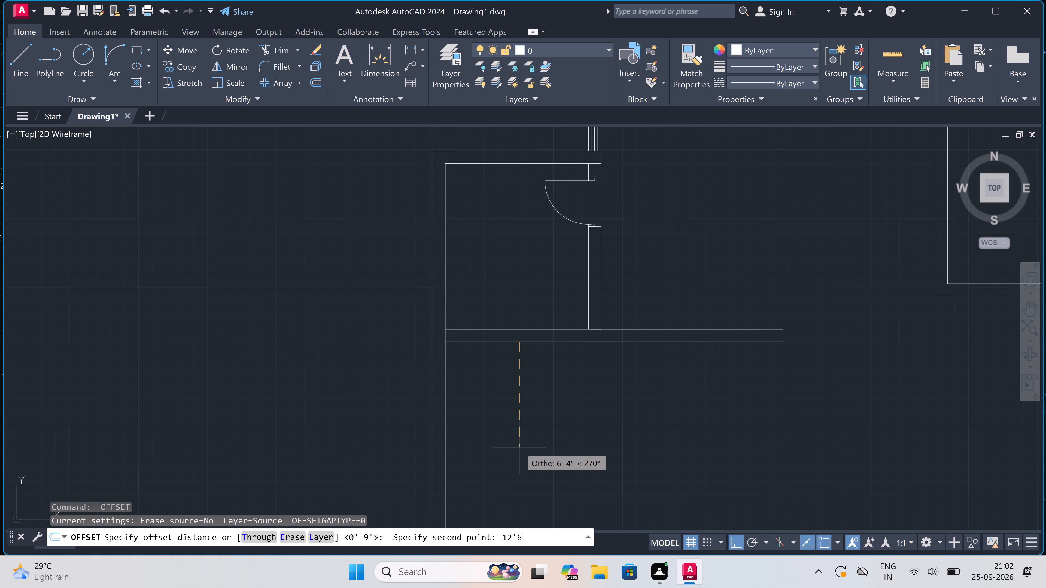
text(")
key(space)
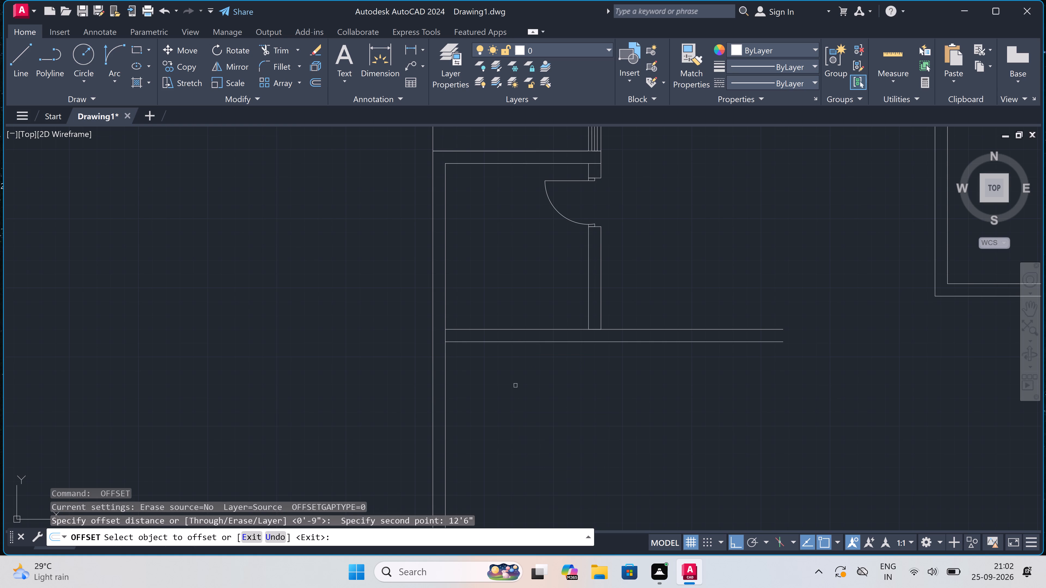
drag(513, 343, 513, 346)
drag(513, 360, 511, 370)
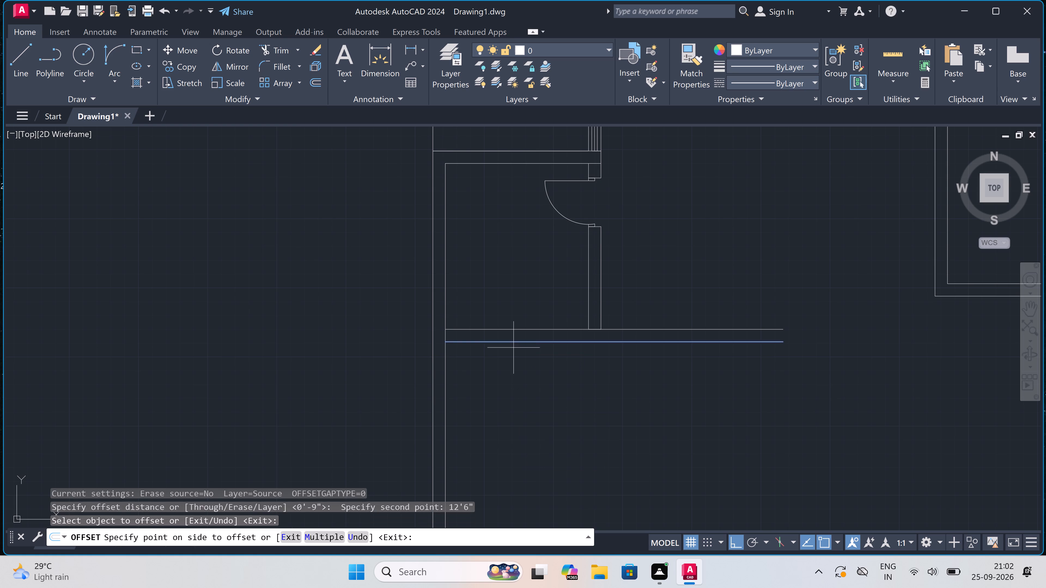
click(511, 391)
scroll(511, 391, down, 4)
scroll(516, 406, up, 2)
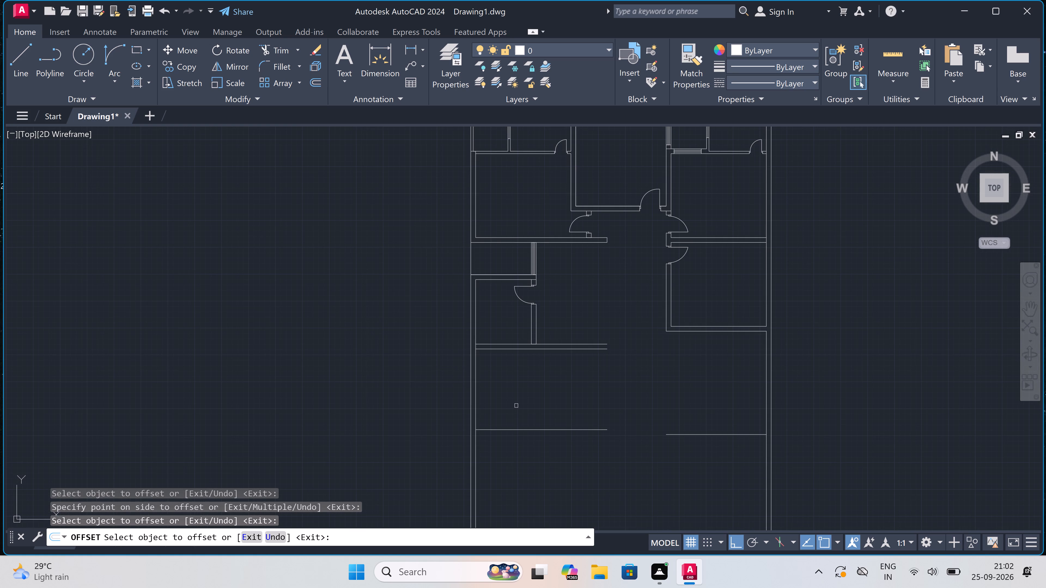
key(Escape)
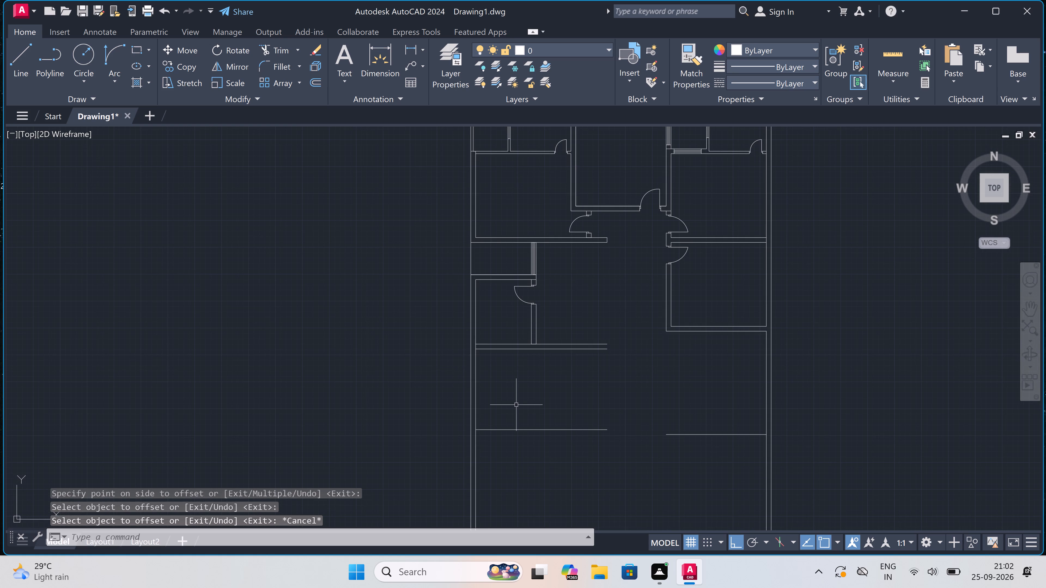
Offset the next room's southern boundary line 9" southward to give the wall its second face.
key(space)
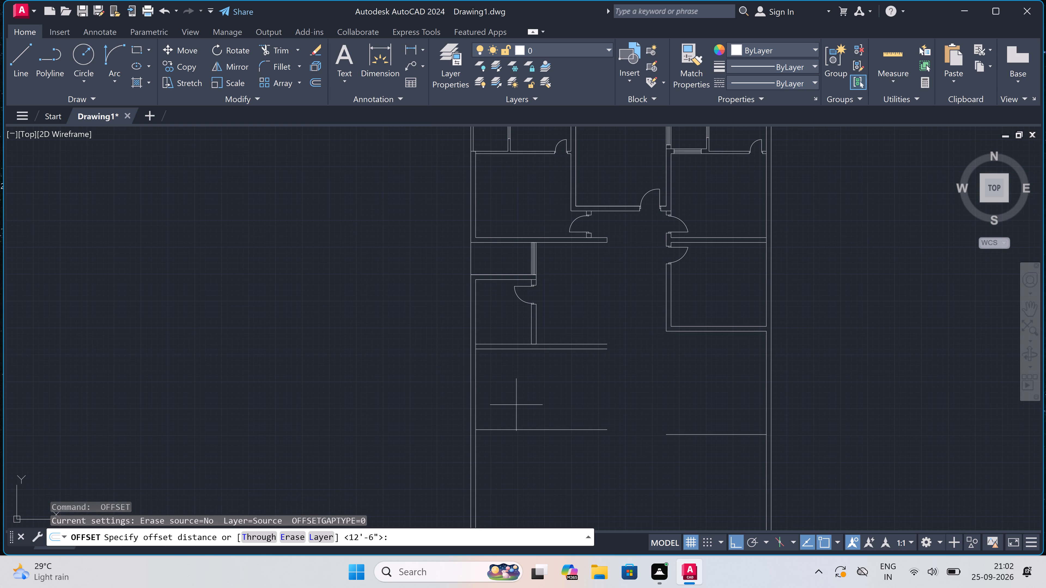
scroll(517, 402, down, 1)
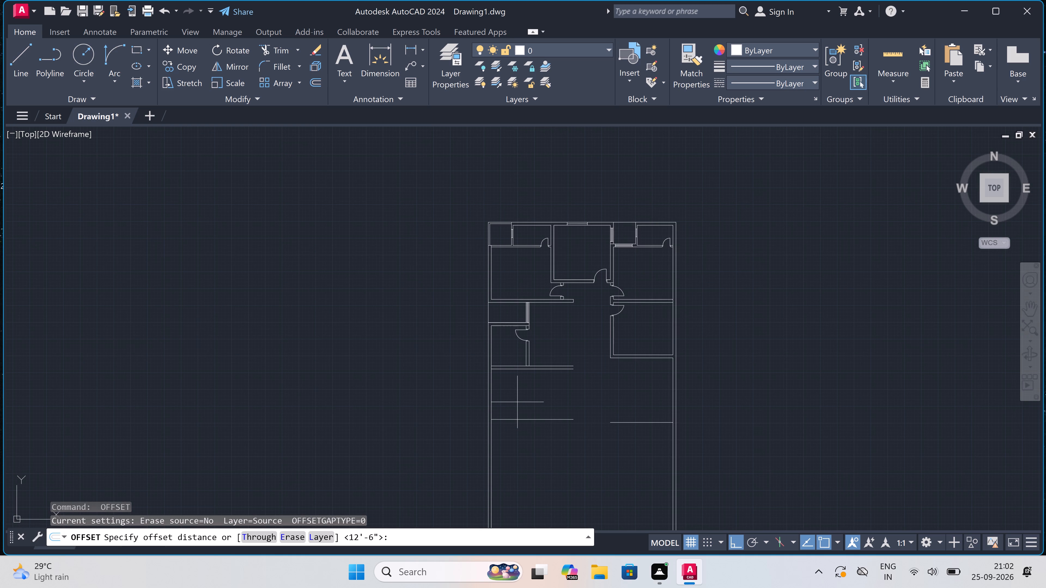
scroll(517, 402, down, 1)
scroll(517, 402, up, 1)
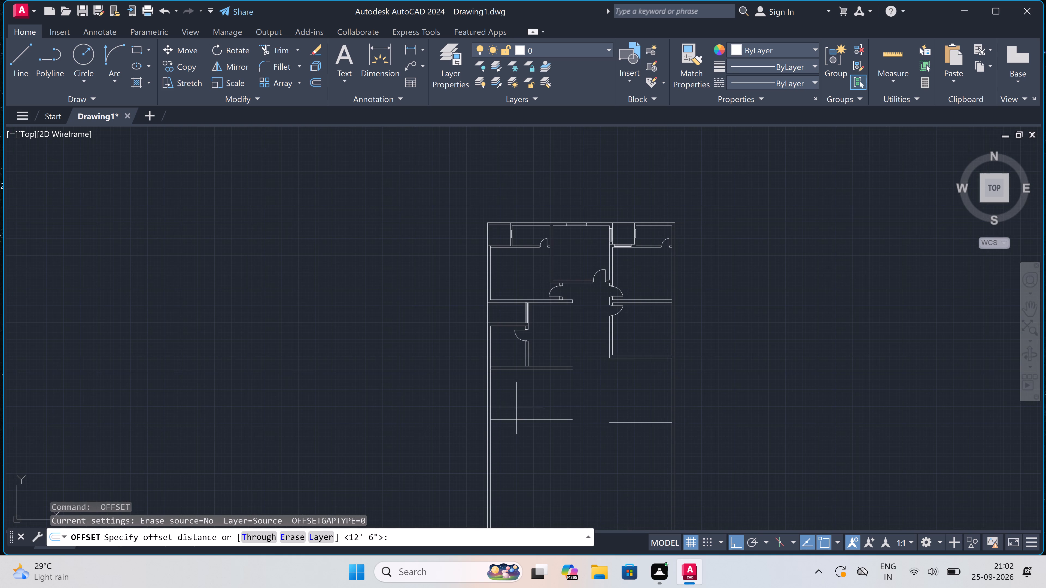
scroll(515, 425, up, 1)
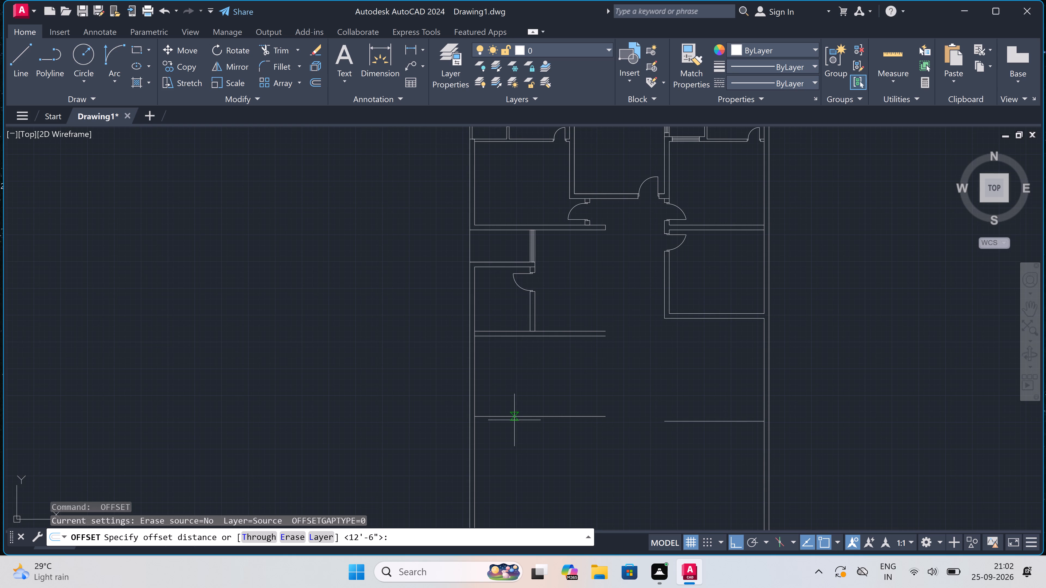
click(514, 420)
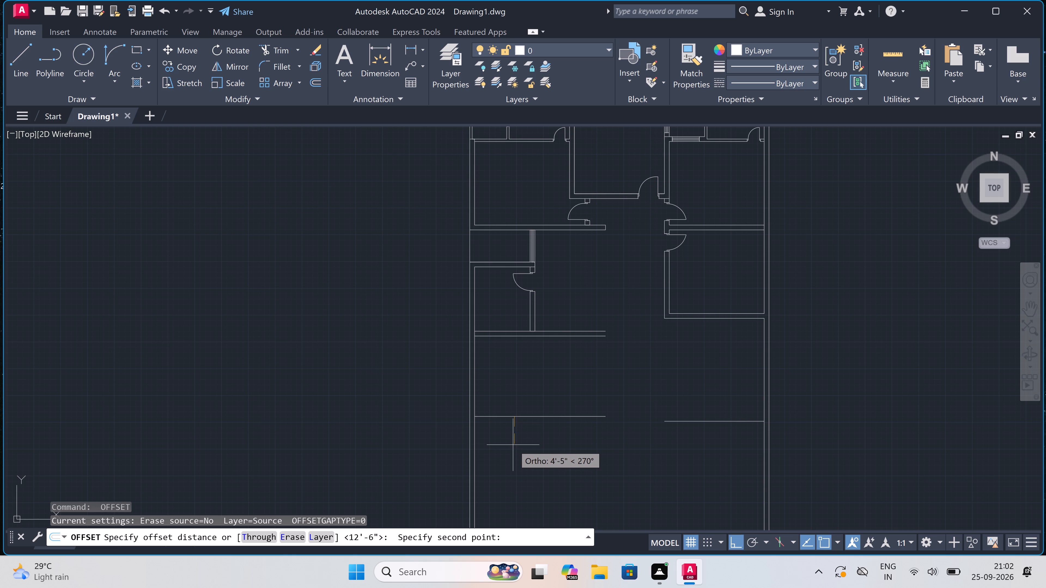
scroll(513, 443, up, 1)
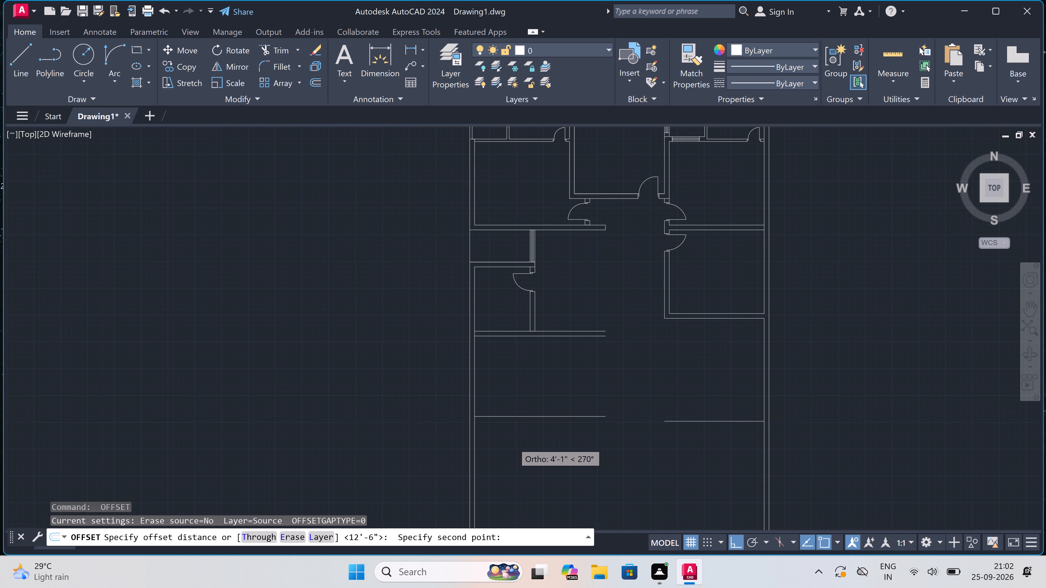
key(o)
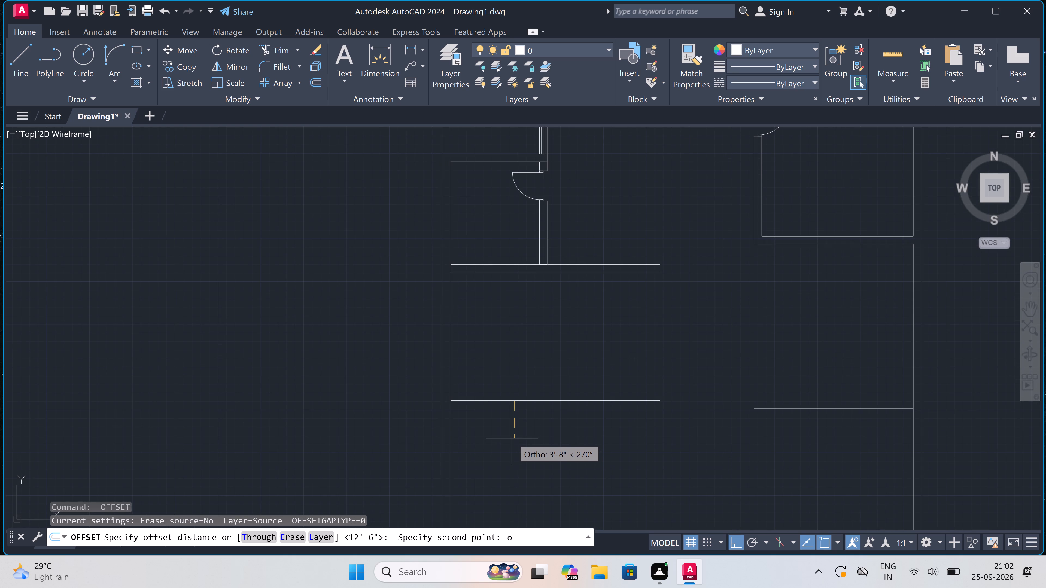
key(BackSpace)
key(9)
key(shift+quotedbl)
key(space)
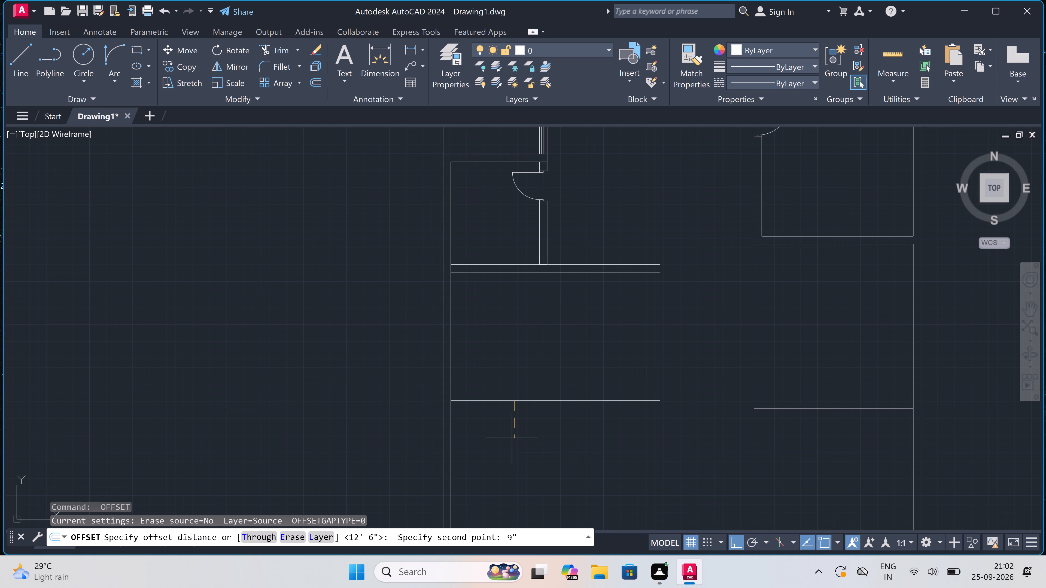
click(507, 401)
click(498, 446)
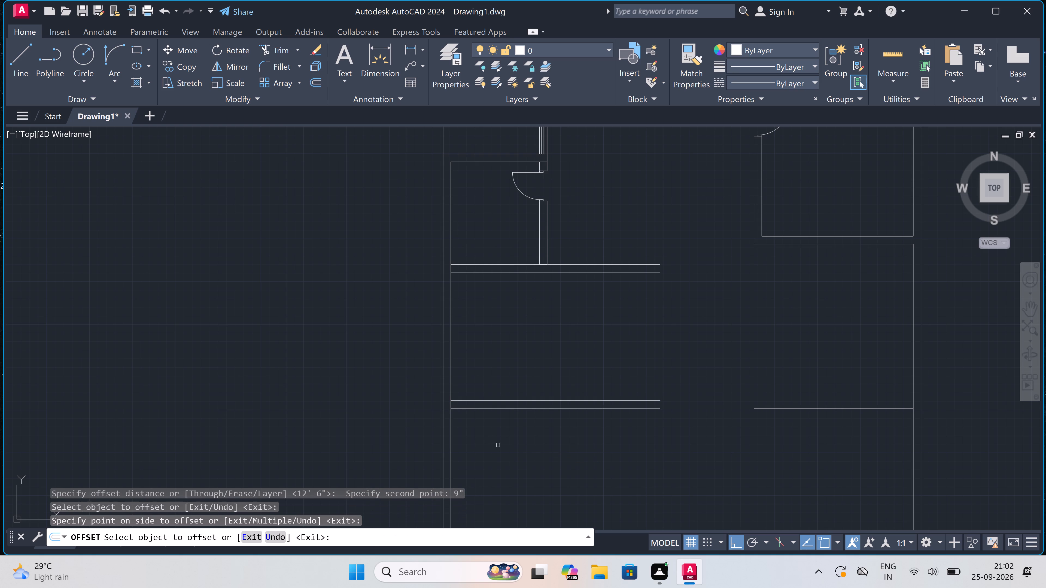
key(Escape)
Draw the room's 9" east wall, starting 15' east of the west wall's inner face and spanning between the two cross walls' outer faces.
text(l)
key(space)
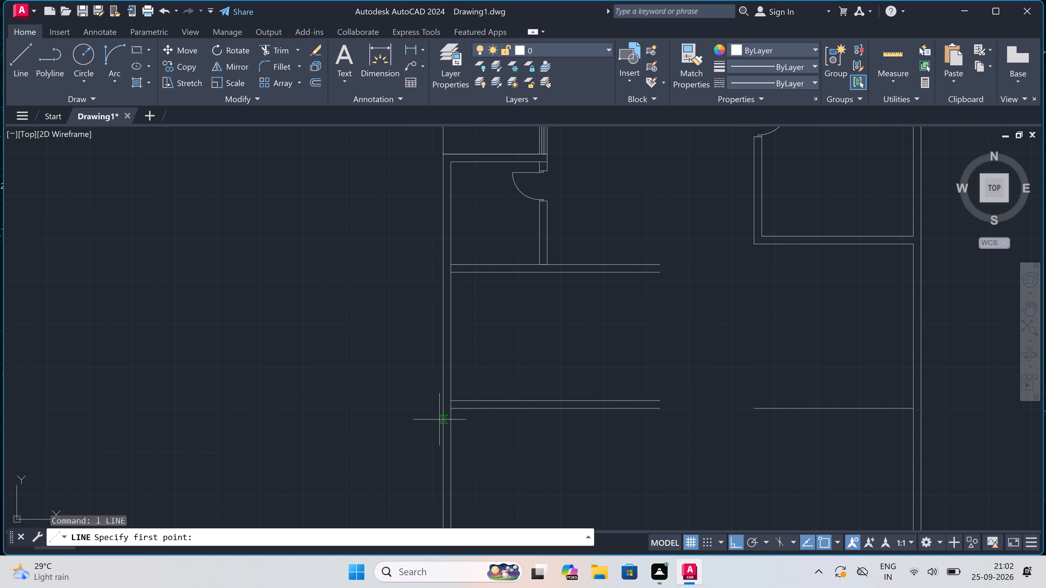
click(450, 408)
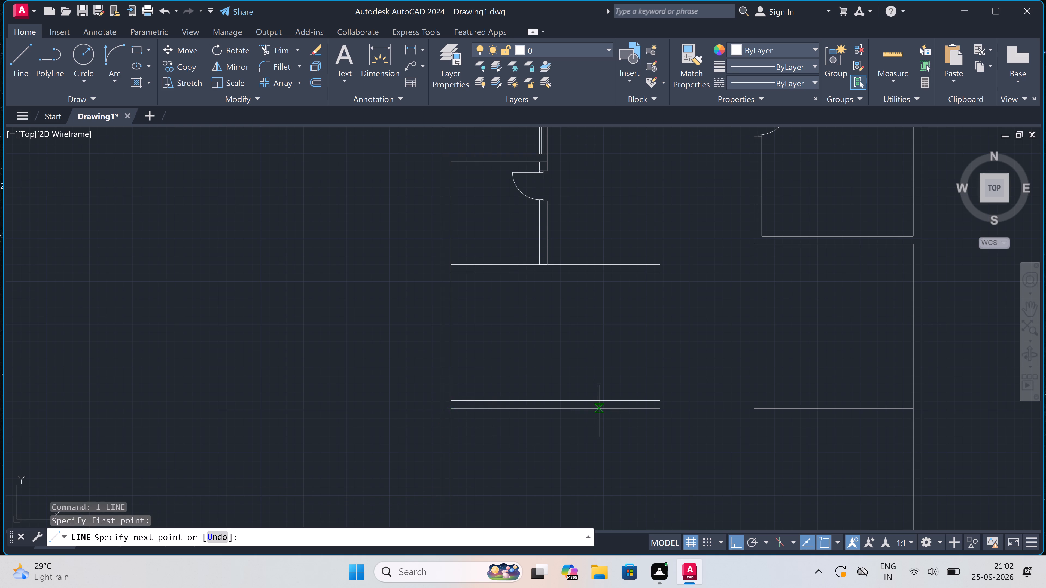
text(15')
key(space)
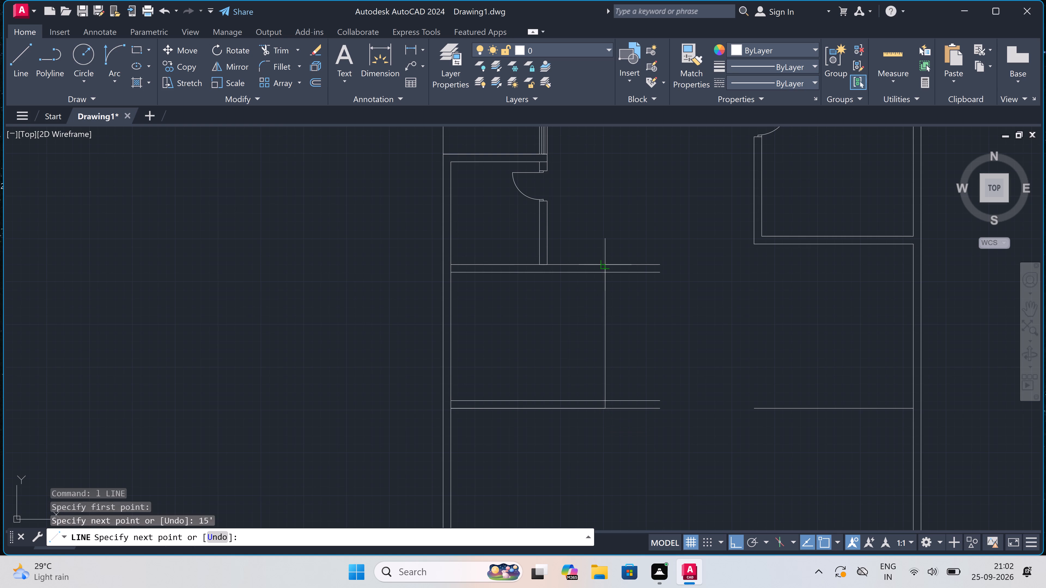
scroll(604, 266, up, 1)
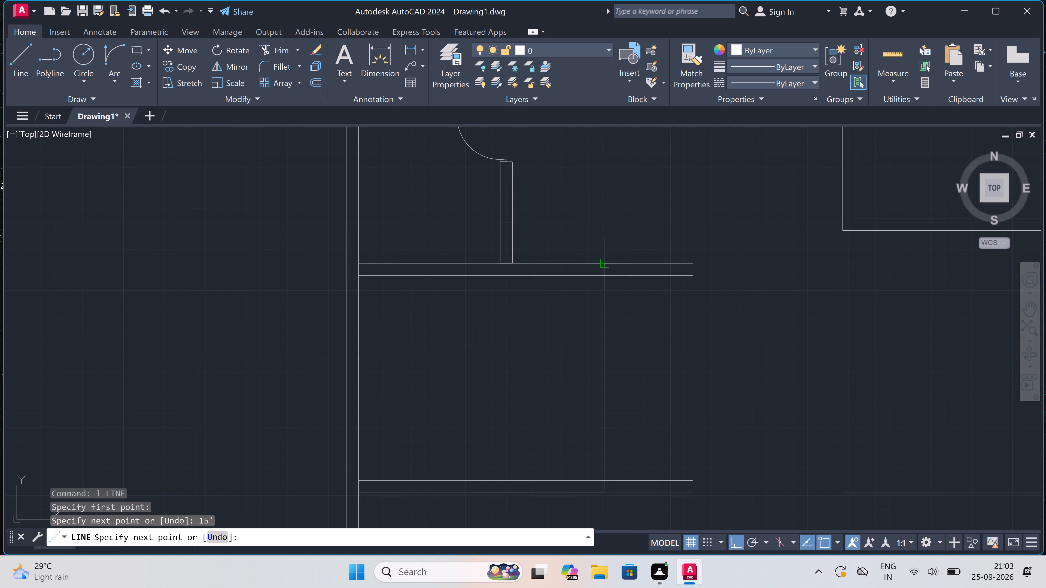
click(605, 264)
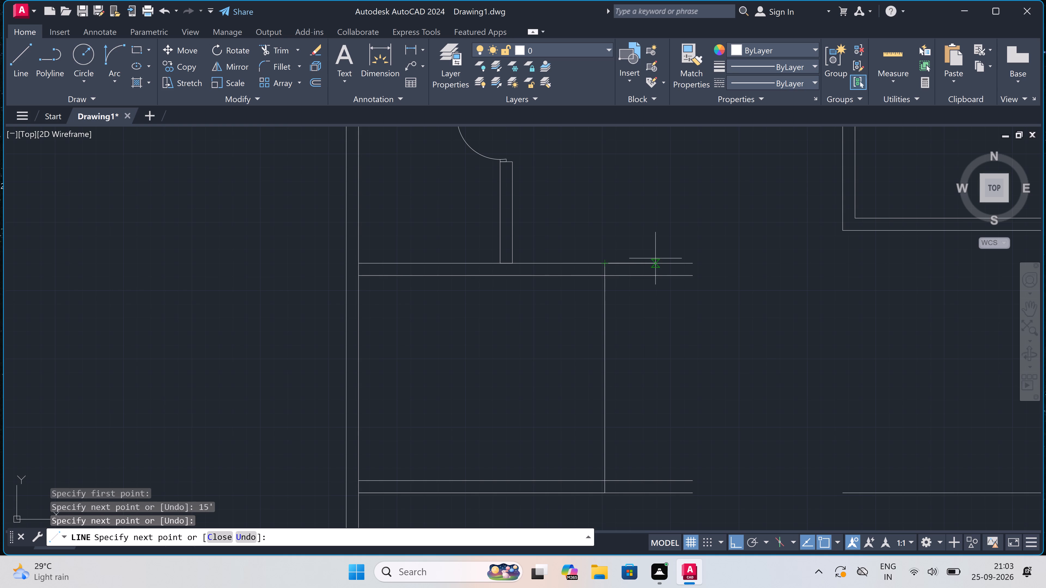
key(9)
text(")
key(space)
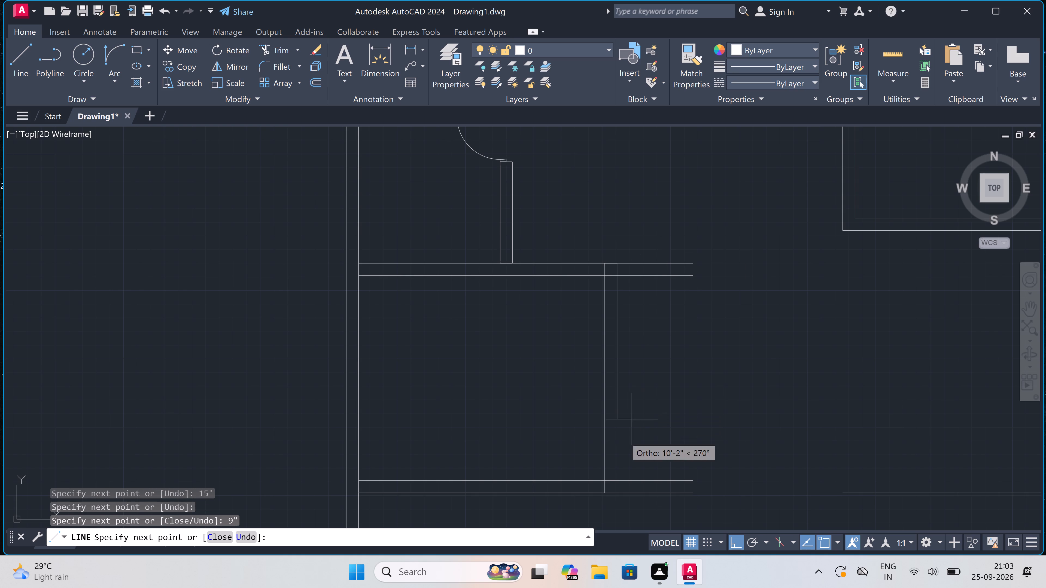
click(614, 491)
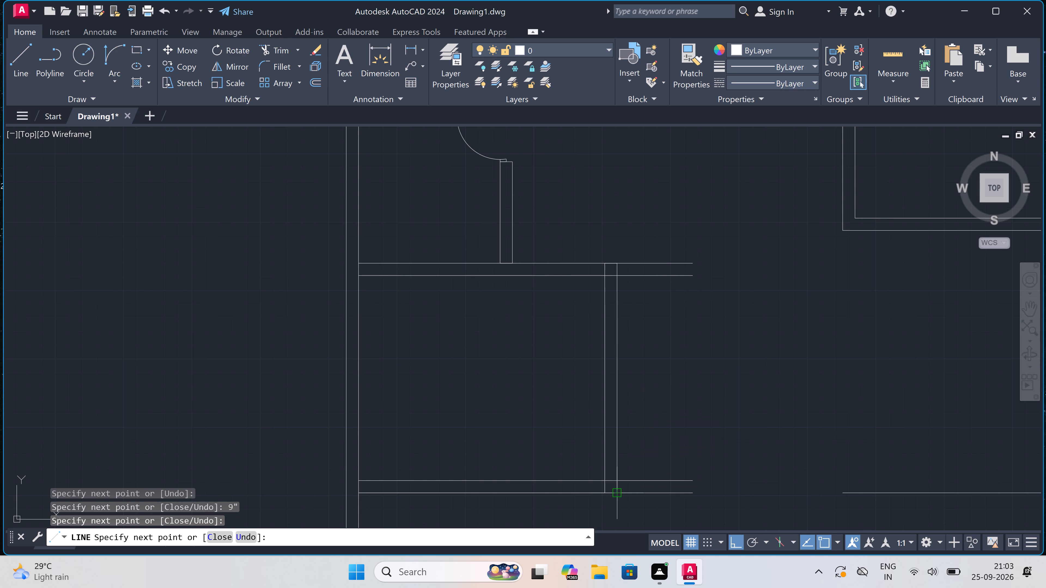
key(Escape)
Trim all four cross-wall lines where they extend east of the new room's east wall.
text(tr)
key(space)
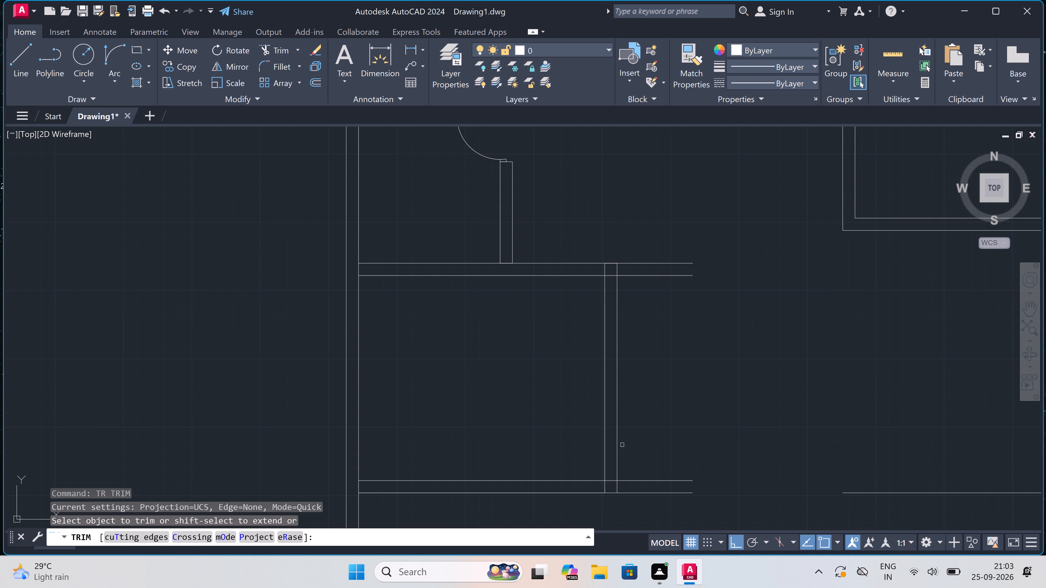
scroll(625, 446, down, 2)
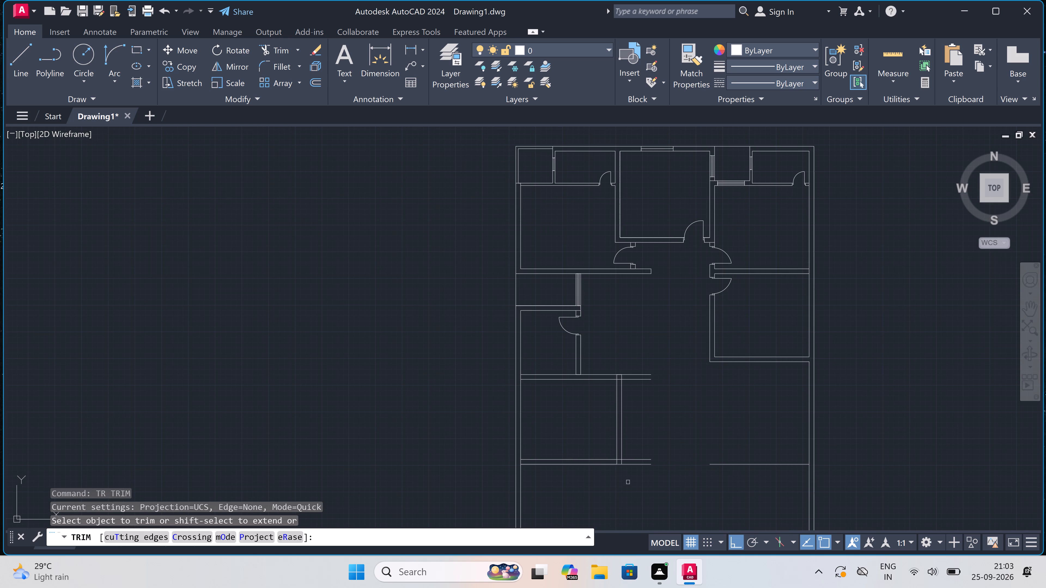
click(633, 477)
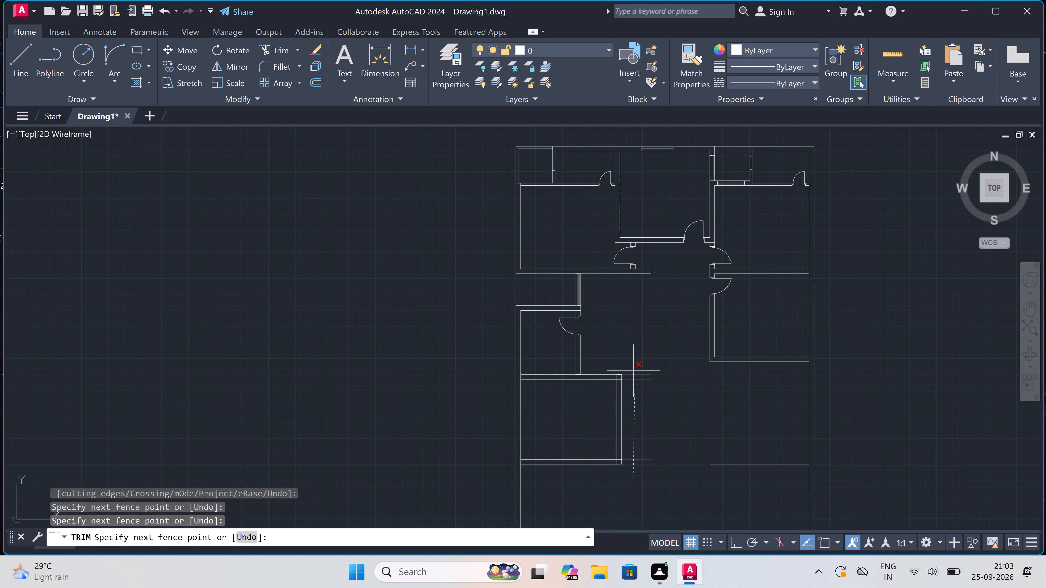
click(631, 367)
scroll(621, 377, up, 2)
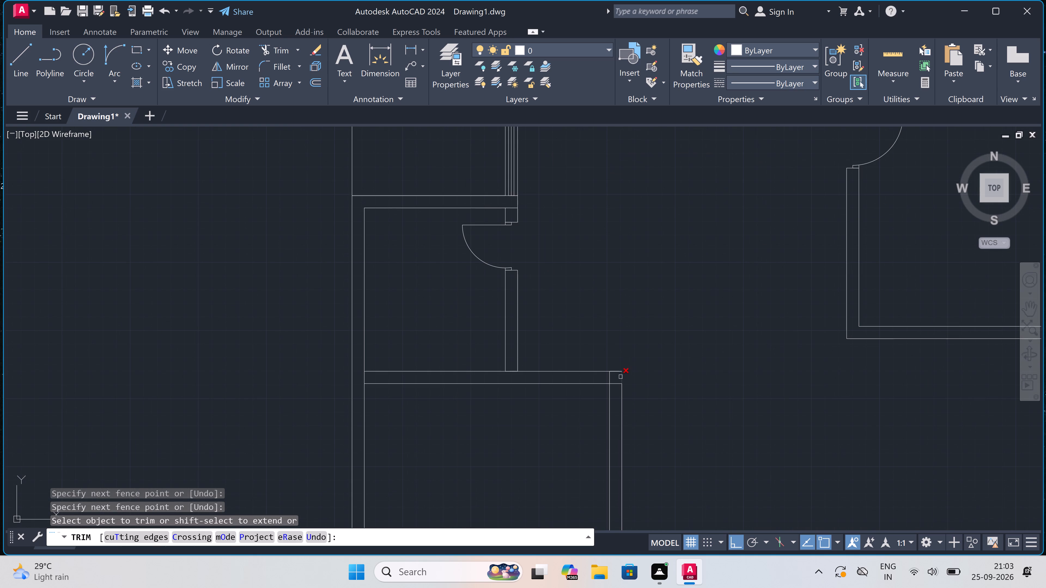
Trim the overlapping inner wall lines at the new room's northeast corner, where its north and east walls meet.
scroll(606, 385, up, 2)
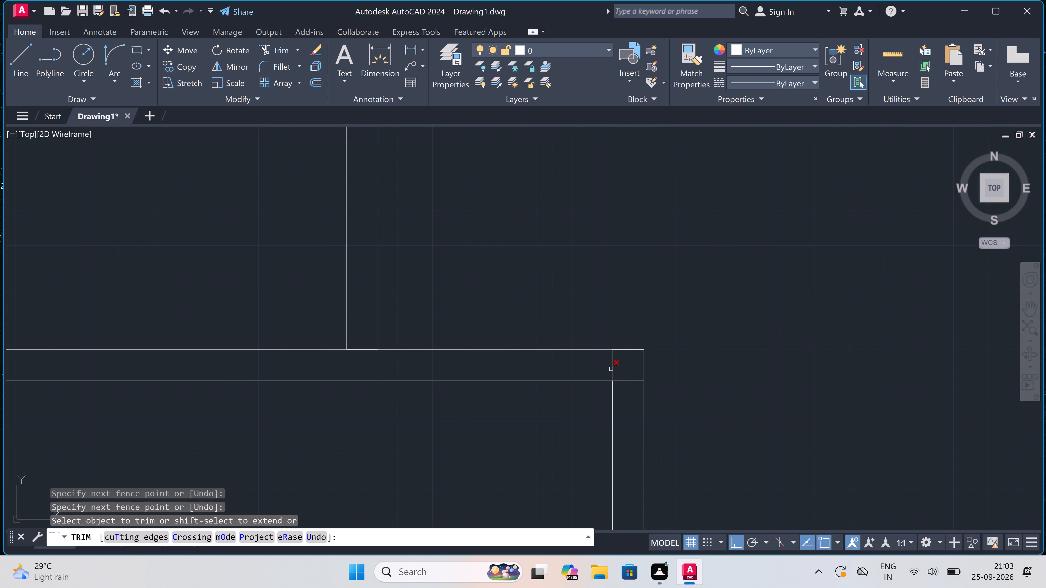
click(612, 367)
click(628, 377)
click(628, 380)
click(628, 393)
click(619, 367)
scroll(620, 367, down, 3)
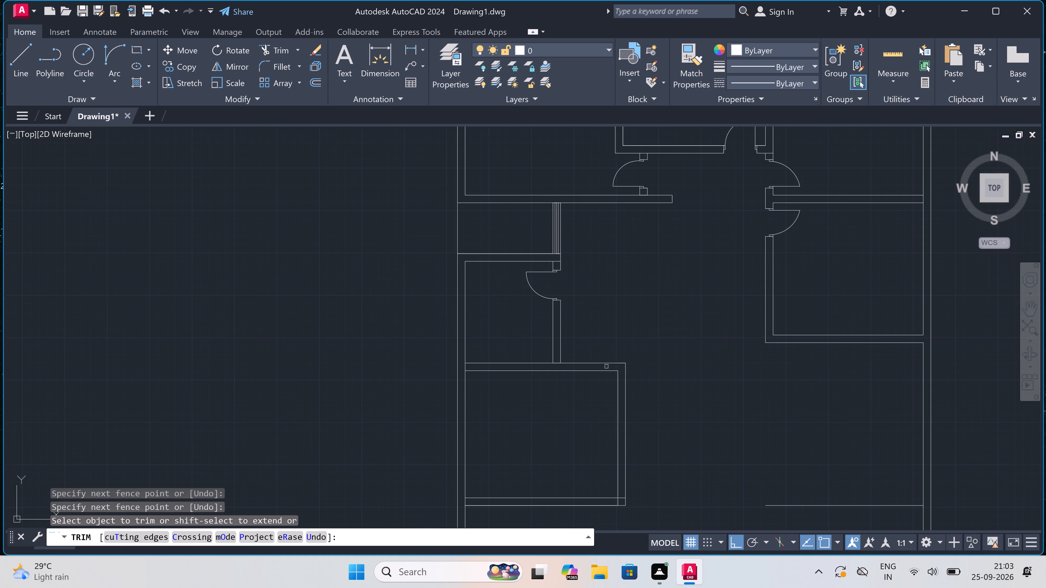
Trim the north wall's outer line between the two faces of the wall that joins it from the north.
scroll(569, 360, up, 2)
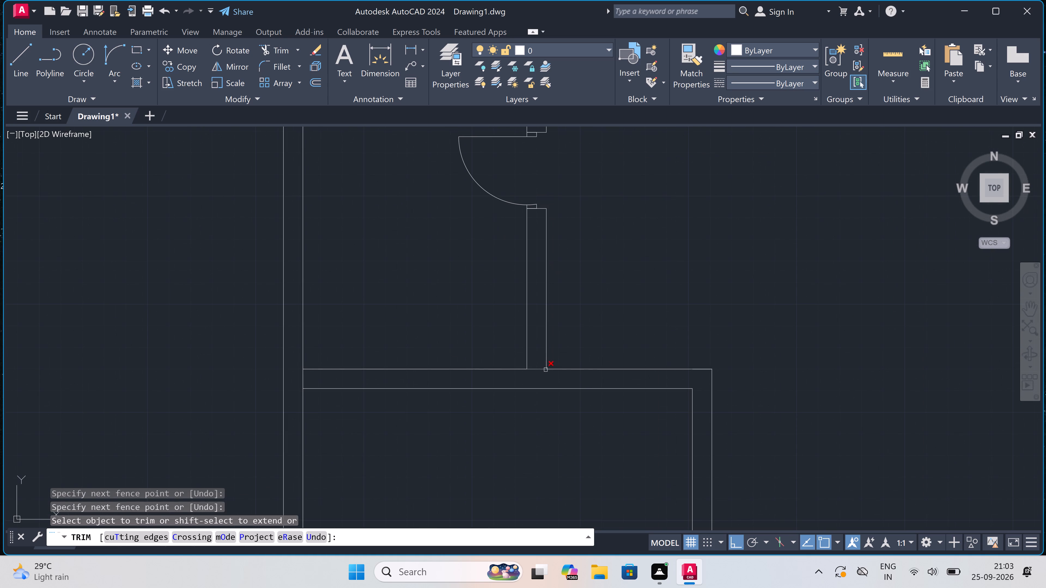
double_click(541, 368)
scroll(540, 368, down, 3)
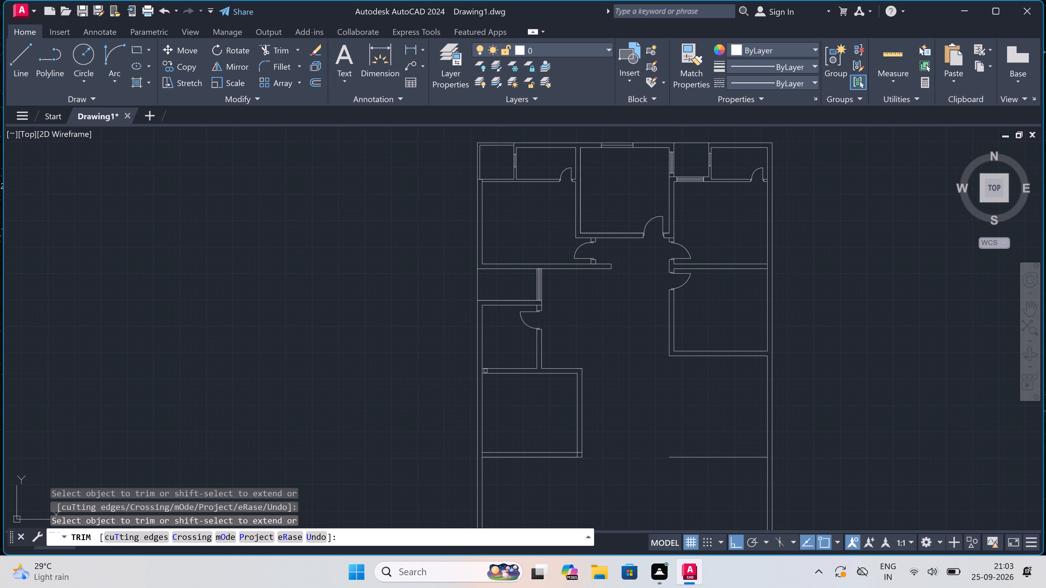
Trim the west wall's inner line where it crosses the room's north and south walls.
scroll(485, 371, up, 3)
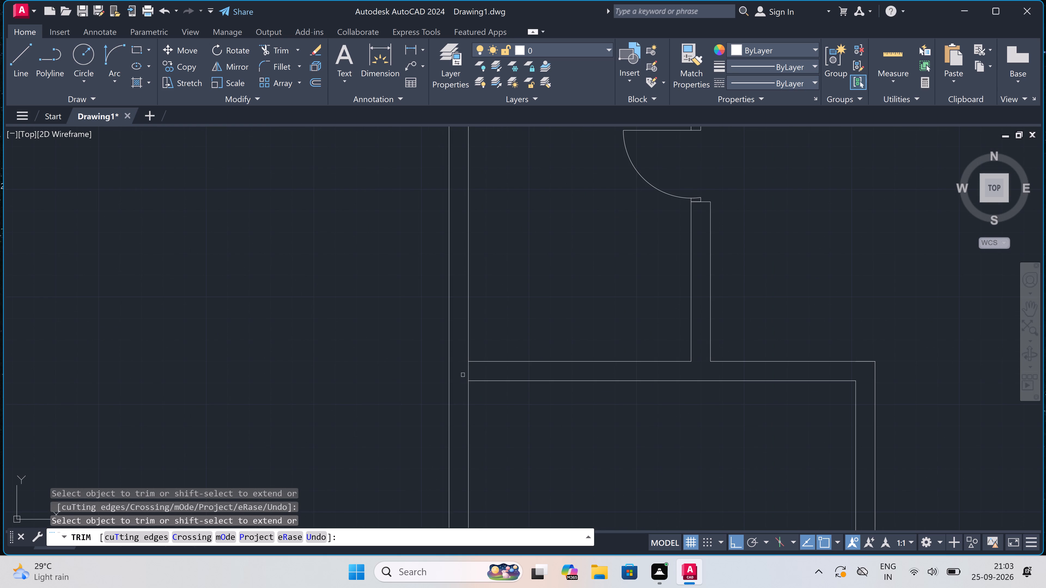
click(469, 371)
scroll(469, 371, down, 4)
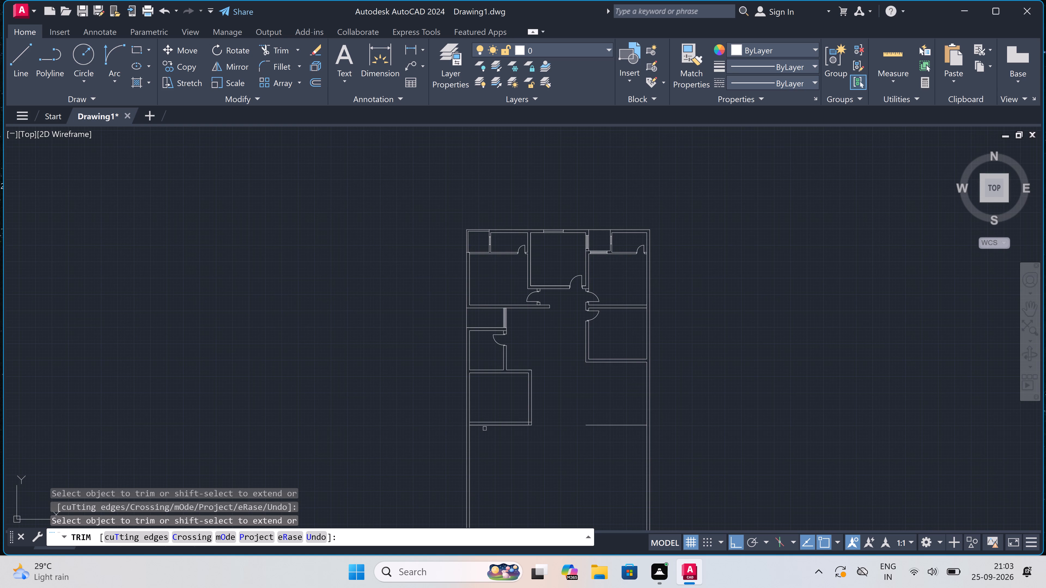
scroll(474, 423, up, 3)
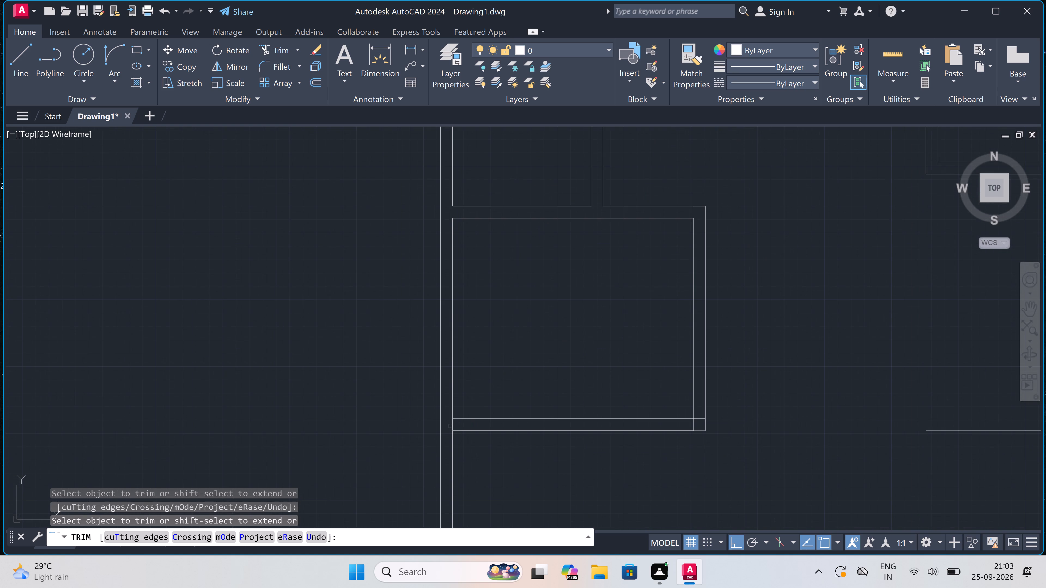
click(452, 426)
scroll(452, 425, down, 2)
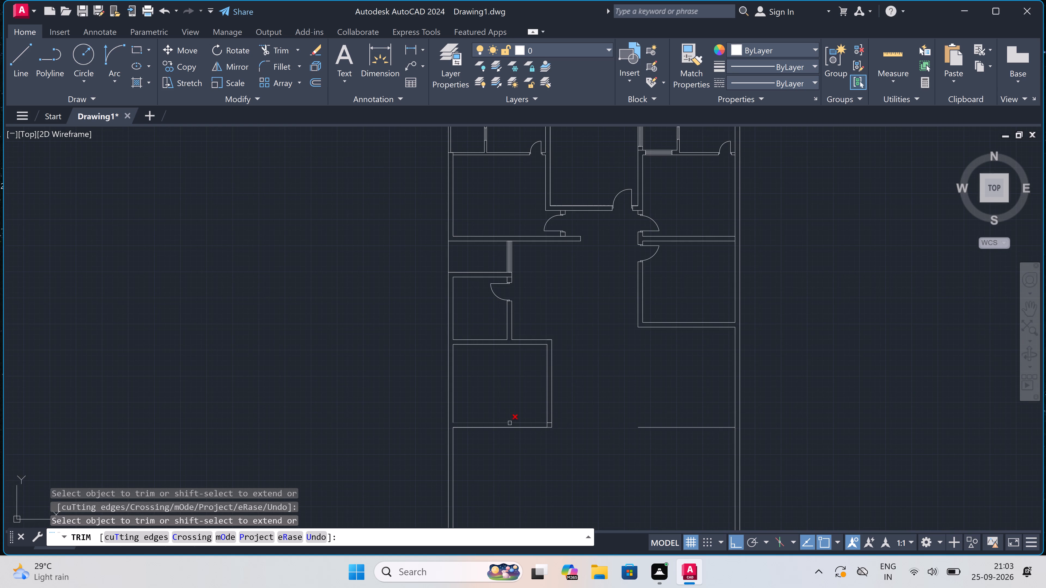
Trim the overlapping inner wall lines at the room's southeast corner, where its south and east walls meet.
scroll(555, 425, up, 4)
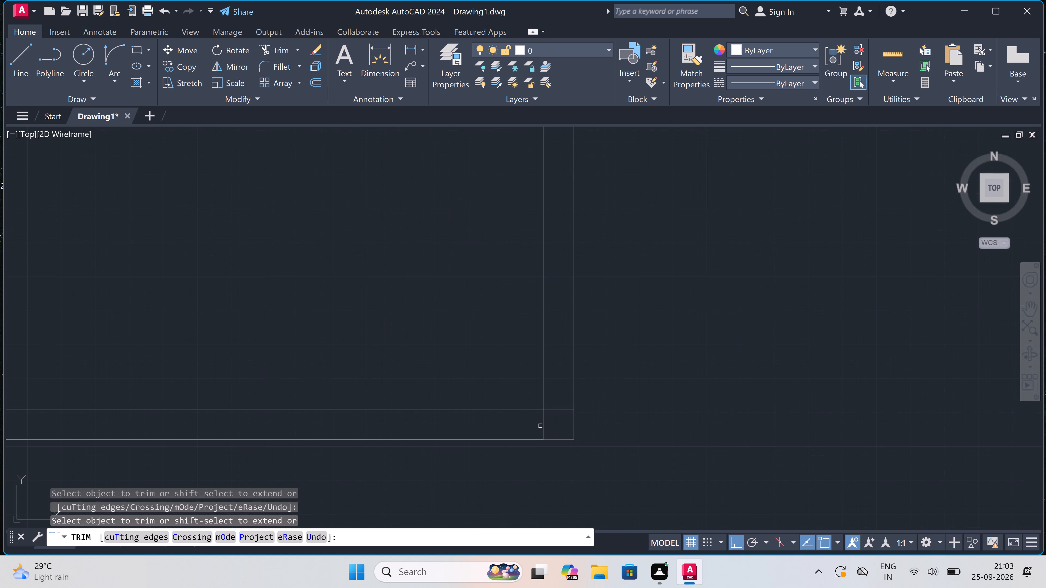
click(541, 425)
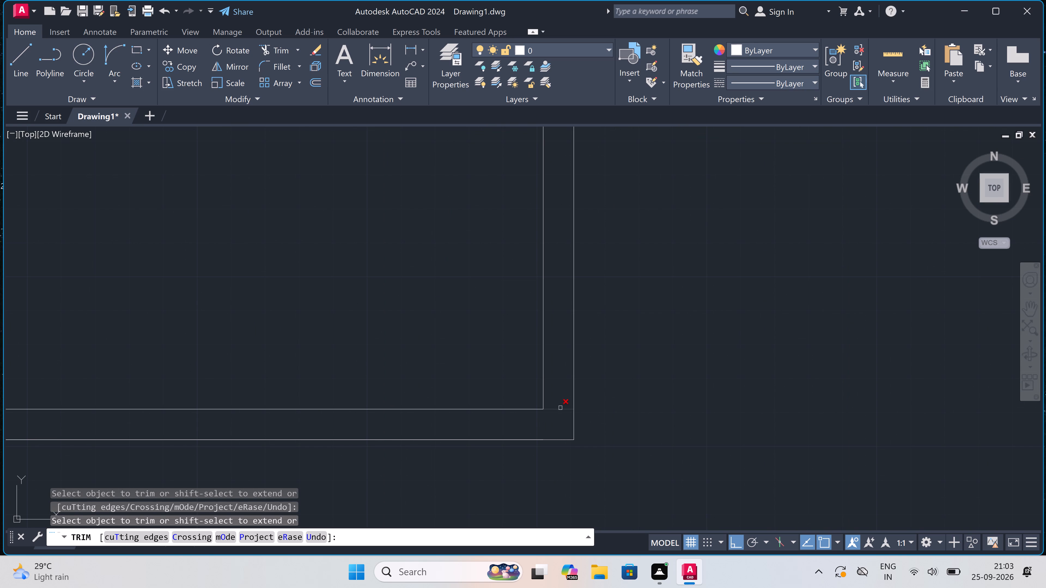
click(561, 408)
scroll(560, 409, down, 5)
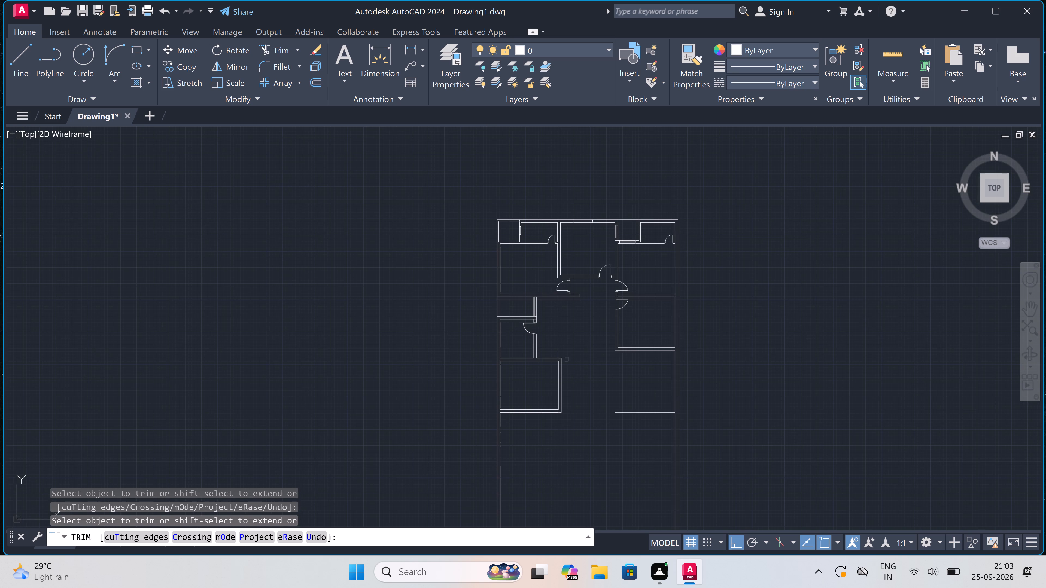
scroll(559, 355, up, 3)
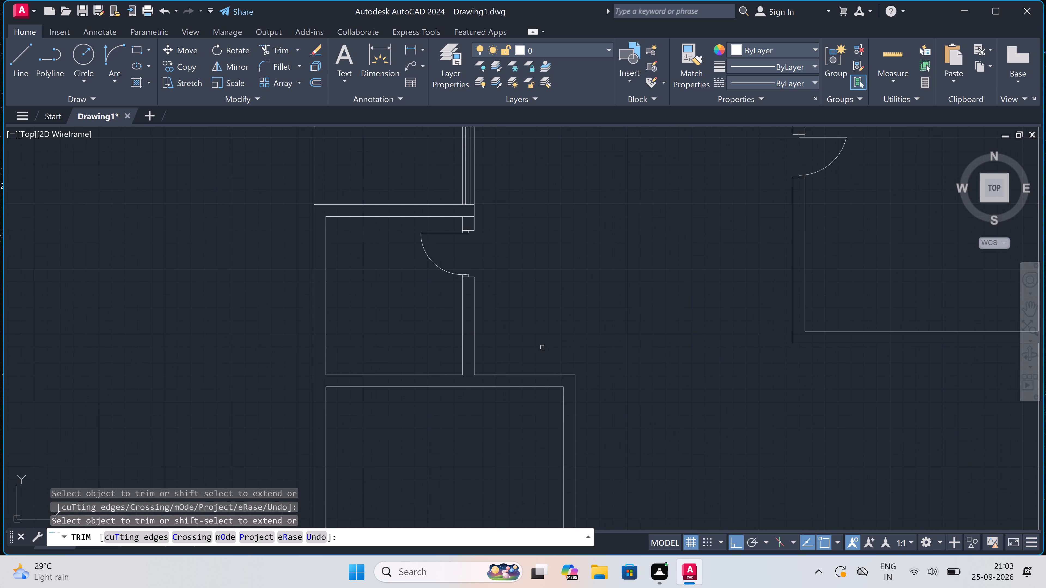
key(Escape)
Draw the north wall's door jamb near the east wall, with a 2" westward frame line from its midpoint and a 3' leaf southward.
text(l)
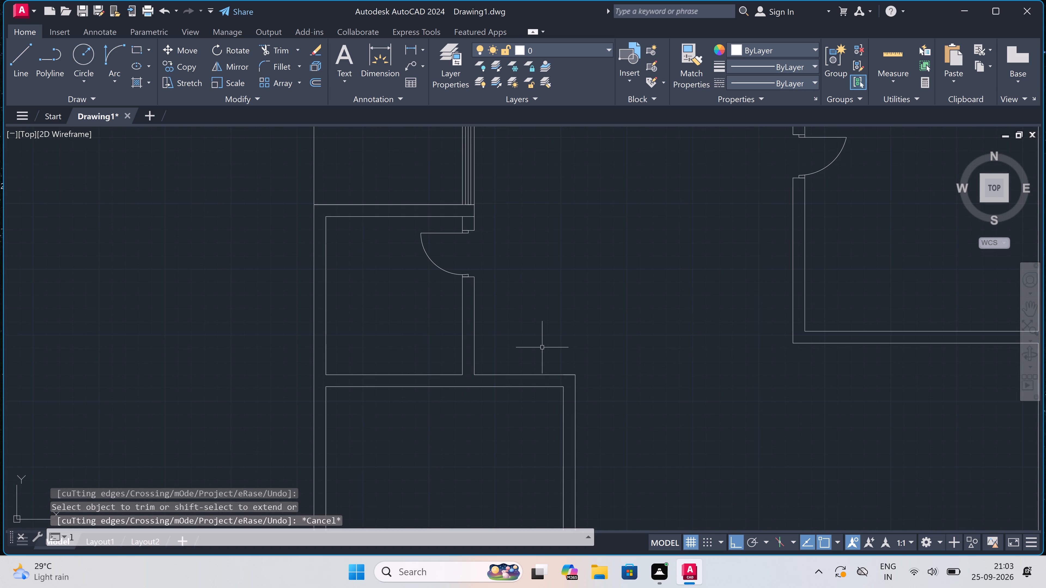
key(space)
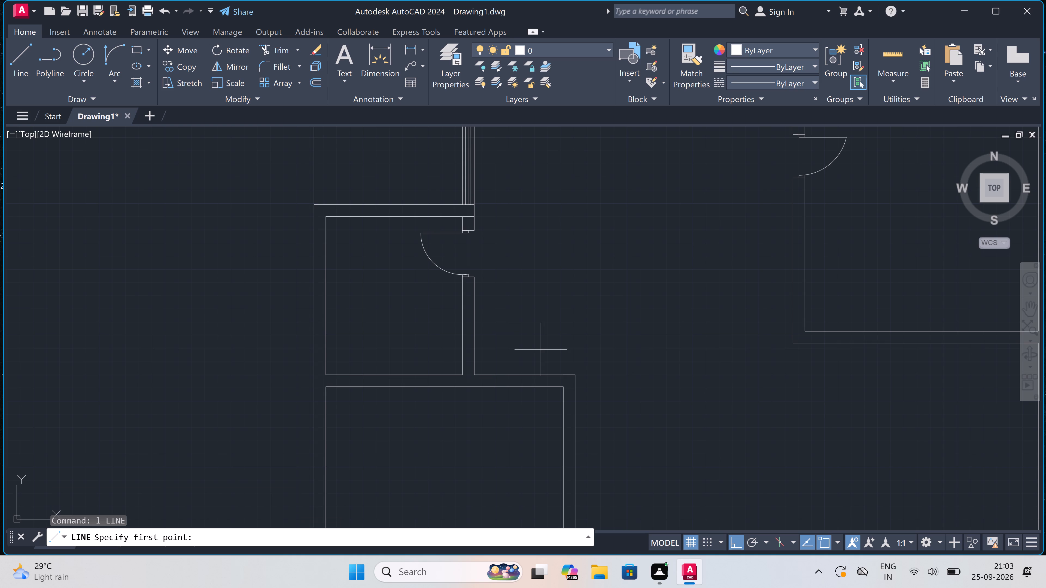
scroll(546, 379, up, 1)
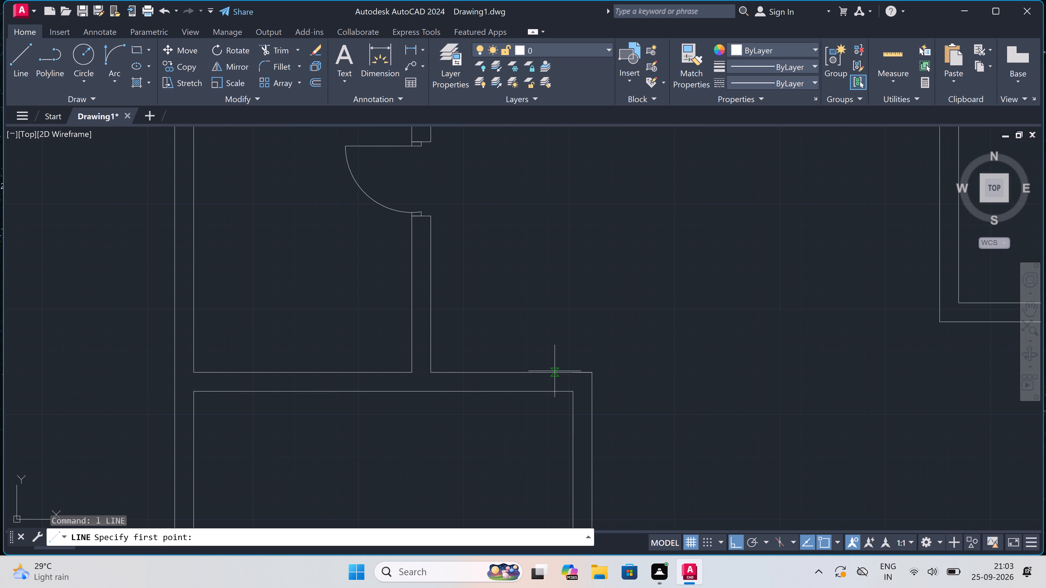
click(557, 370)
click(559, 394)
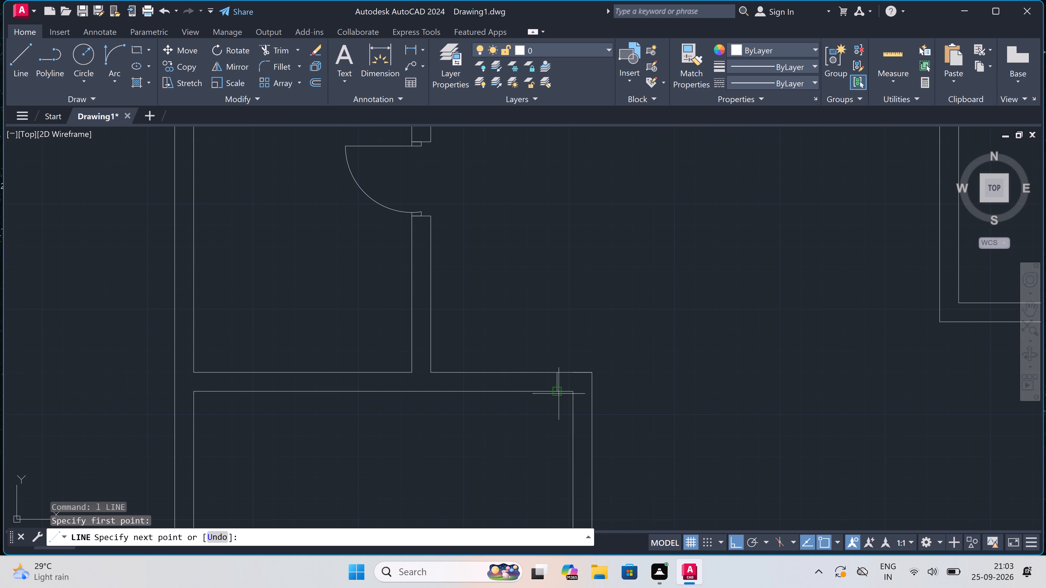
click(561, 378)
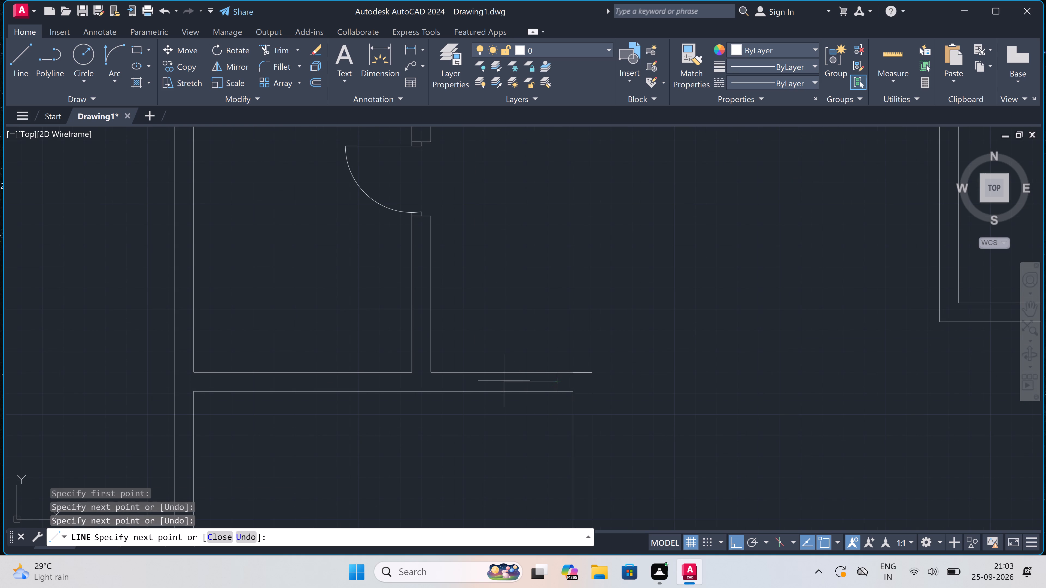
key(2)
text(")
key(space)
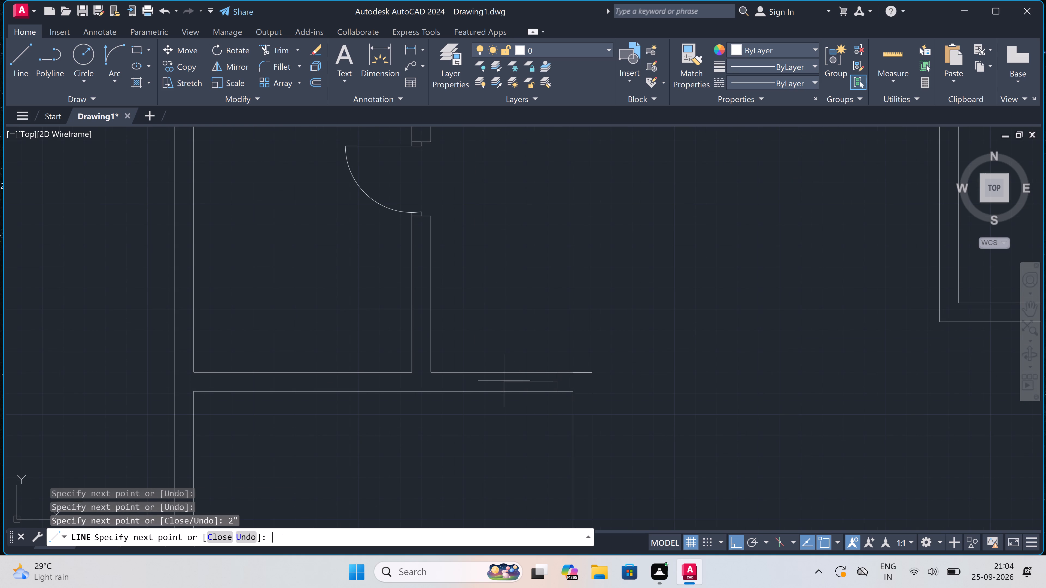
scroll(504, 380, down, 2)
scroll(506, 421, up, 2)
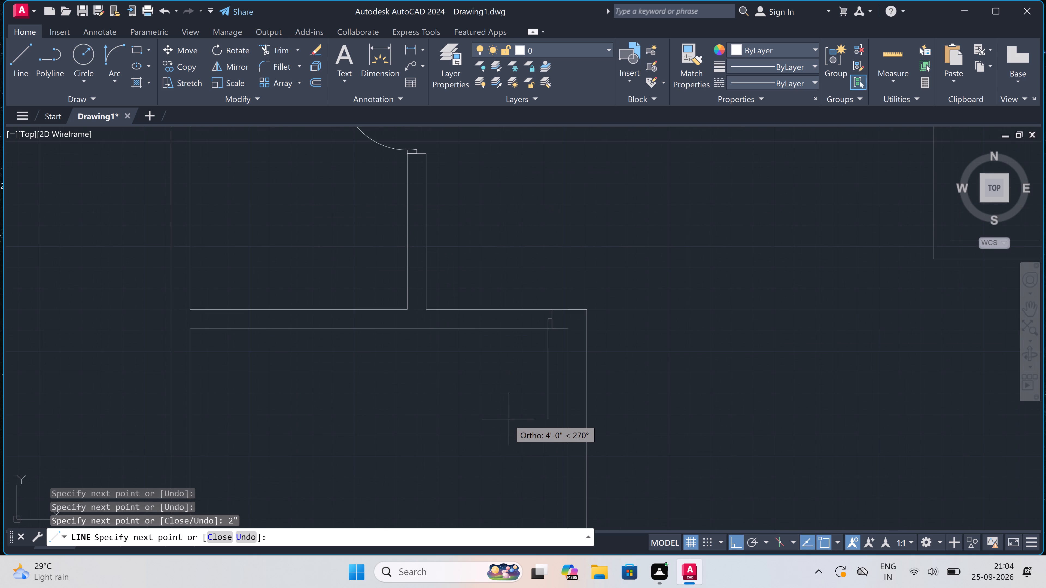
key(3)
text(')
key(space)
key(Escape)
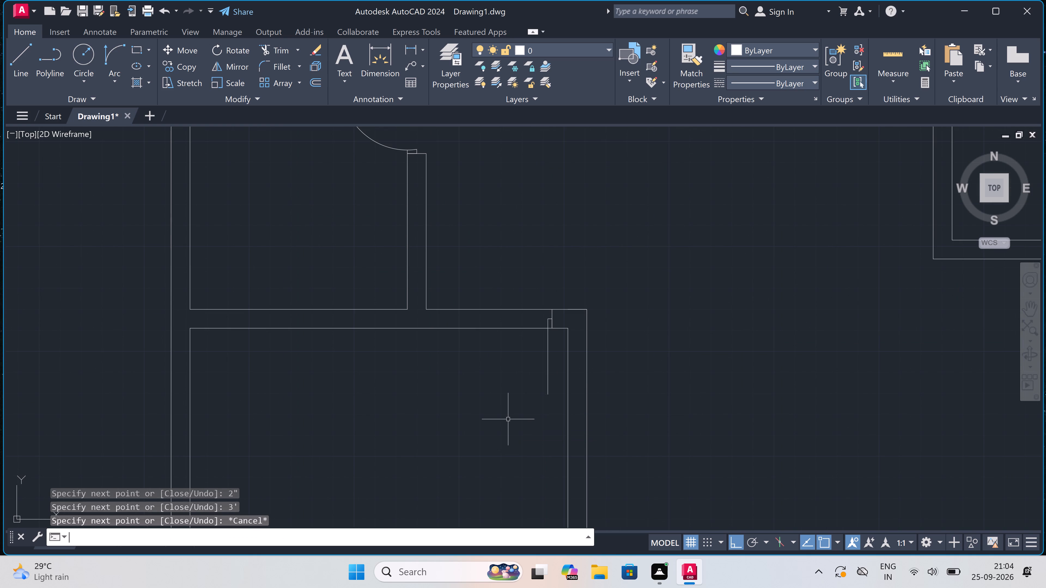
Draw the door's west jamb across the north wall, with a 2" frame line running east from its midpoint.
key(space)
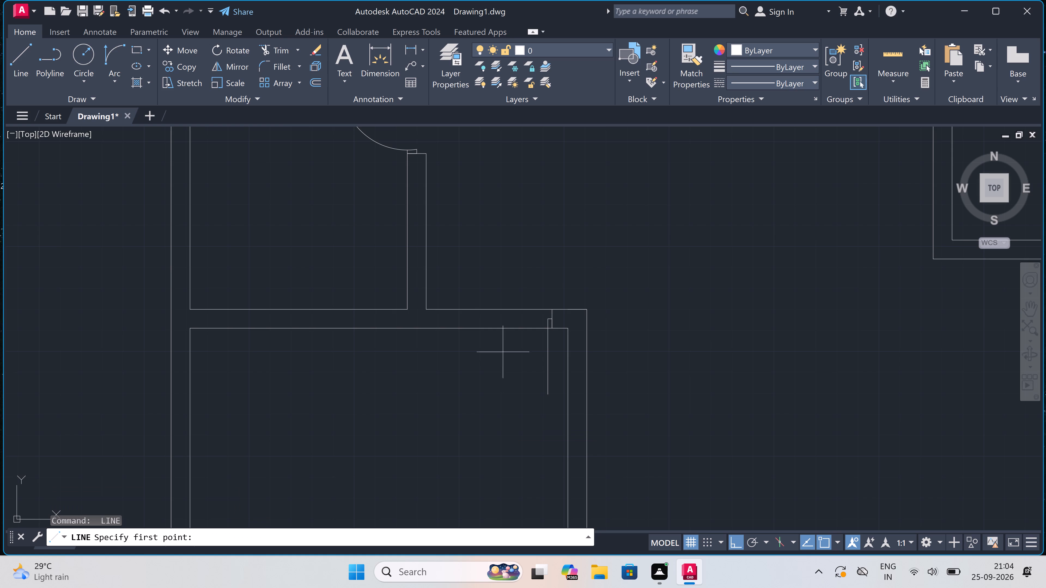
scroll(501, 348, up, 1)
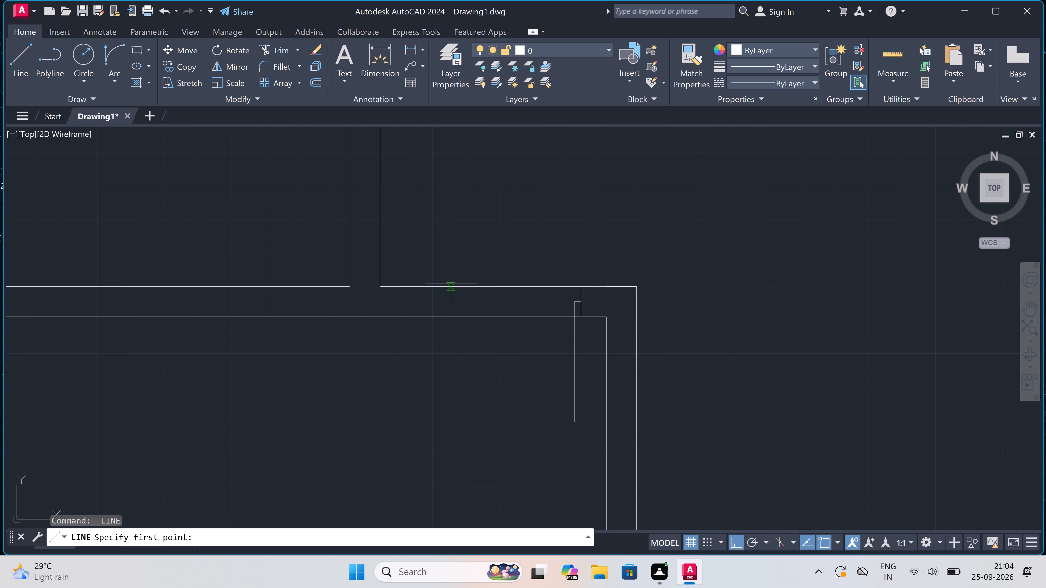
click(454, 286)
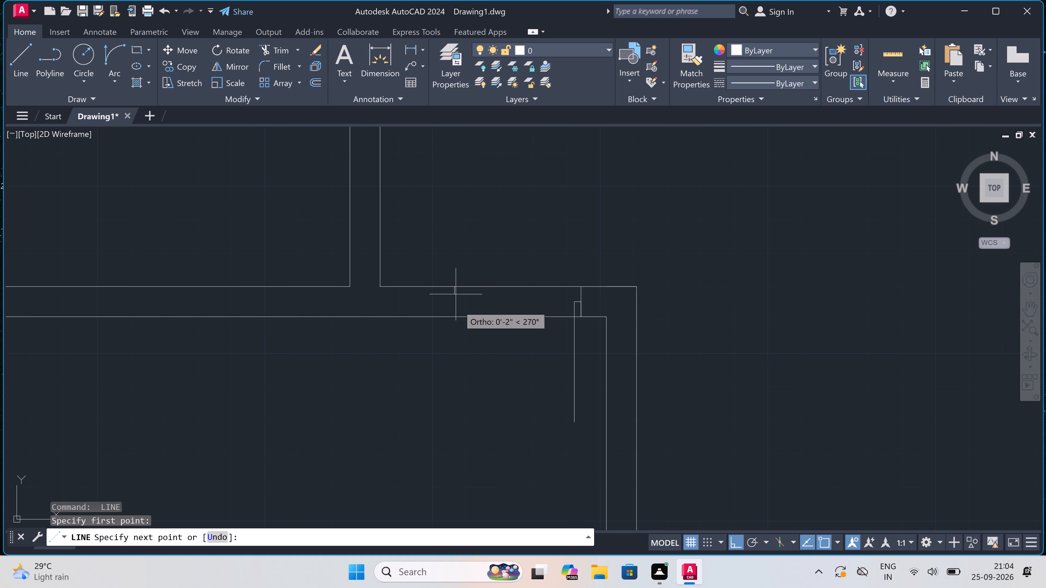
click(453, 317)
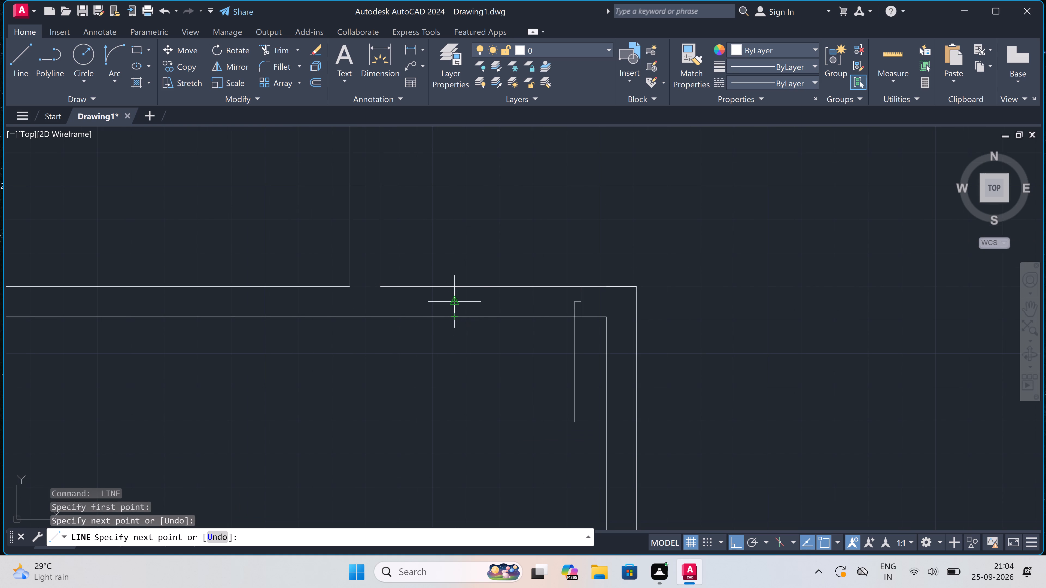
click(460, 303)
key(2)
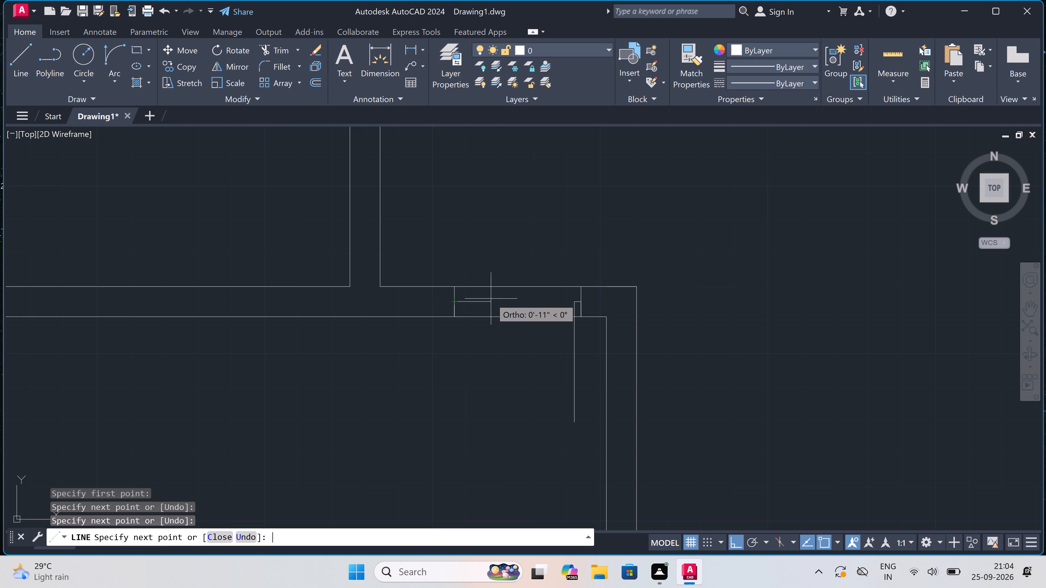
text(")
key(space)
key(Escape)
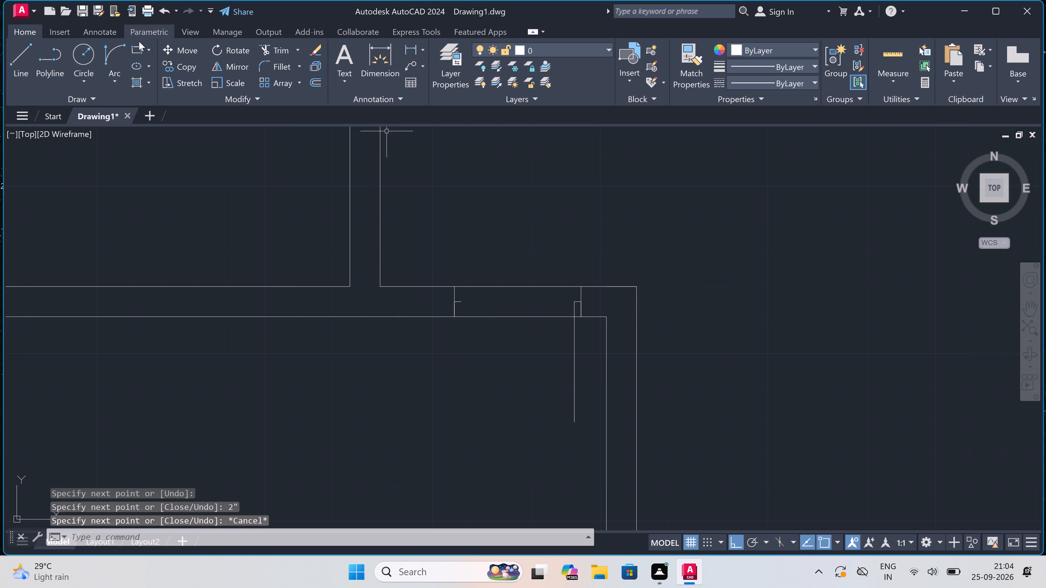
Draw the door swing arc from the west frame line's end to the leaf's south end, curving into the room.
click(112, 57)
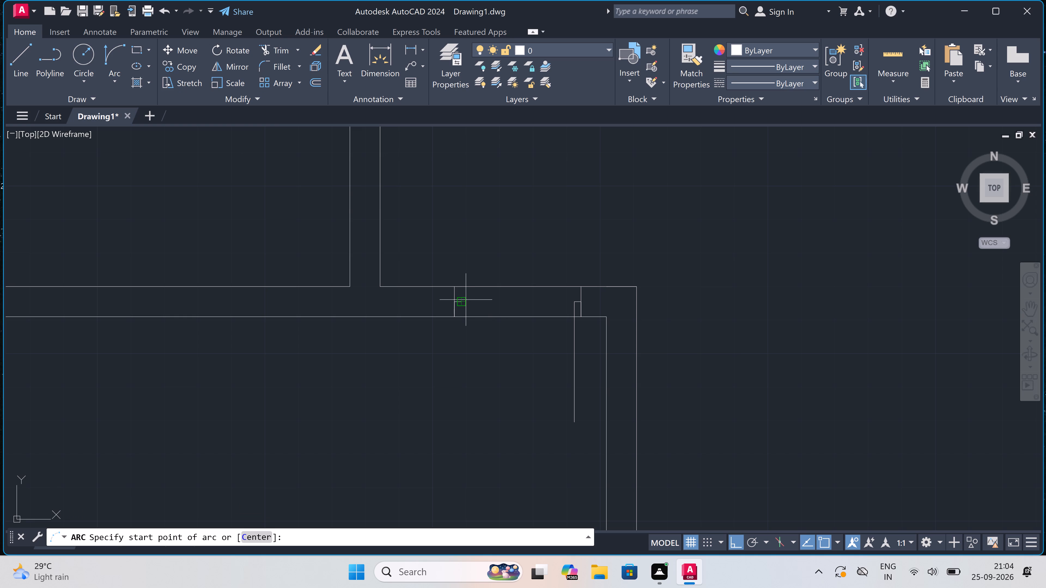
drag(464, 301, 464, 306)
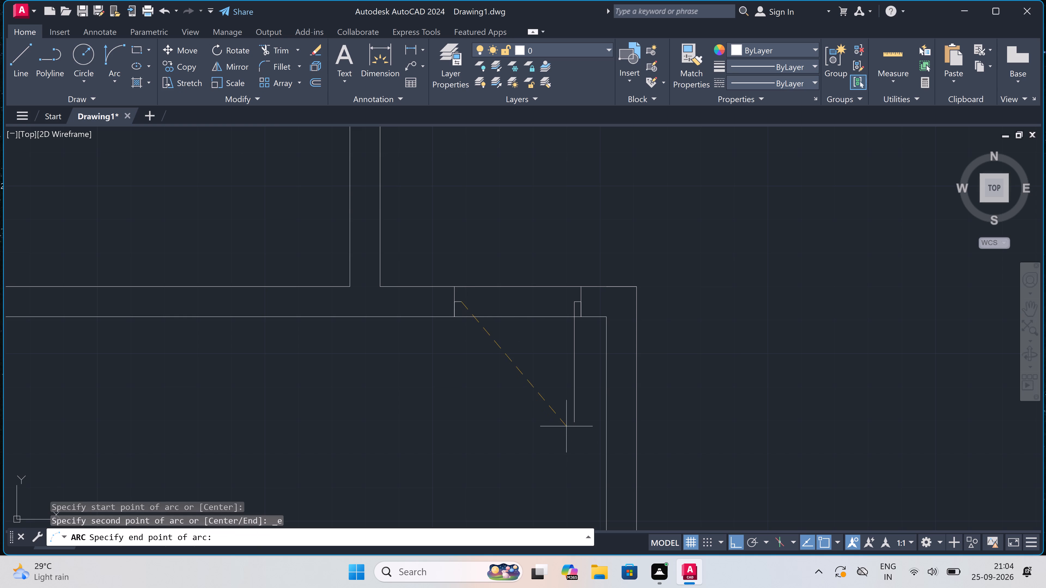
drag(574, 423, 568, 427)
click(534, 439)
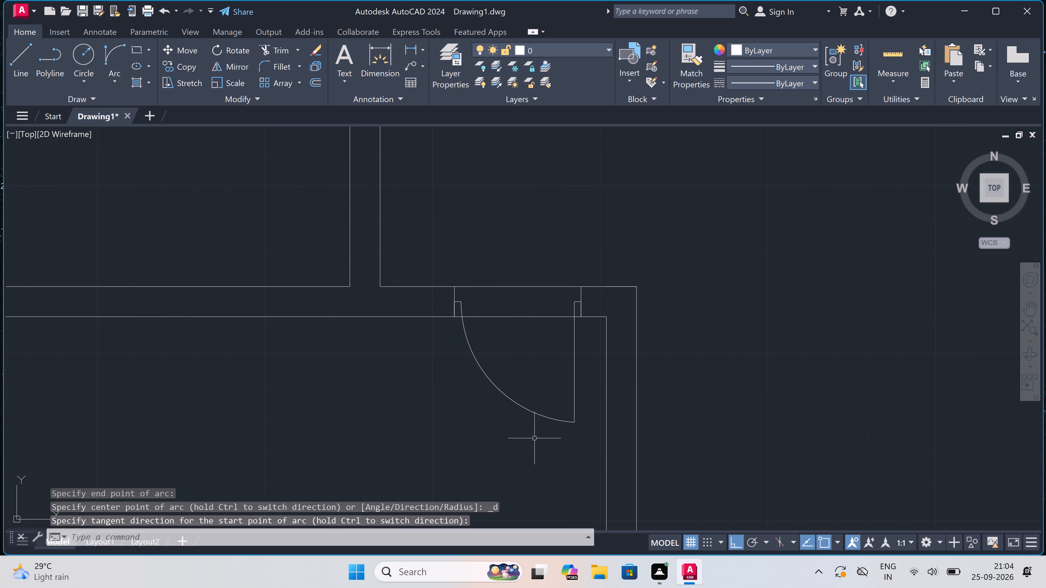
Trim both north wall lines between the two jambs to open the doorway.
text(tr)
key(space)
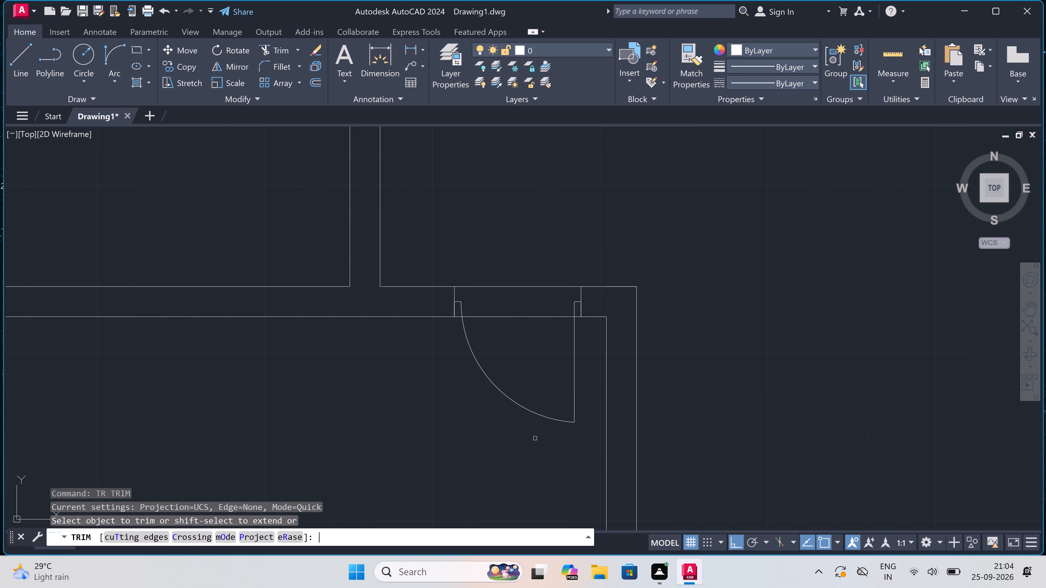
click(538, 362)
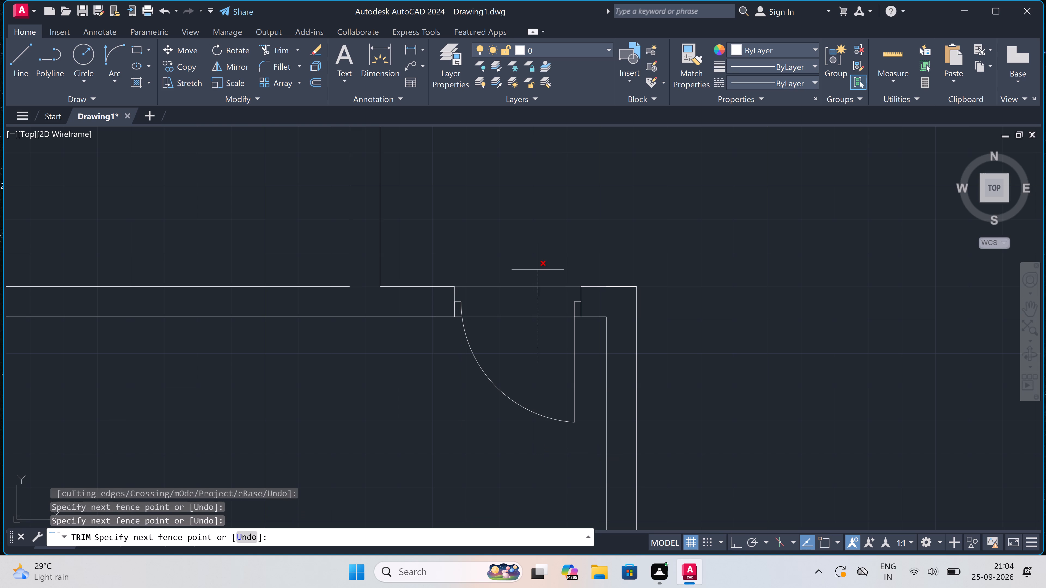
click(538, 269)
scroll(530, 279, down, 6)
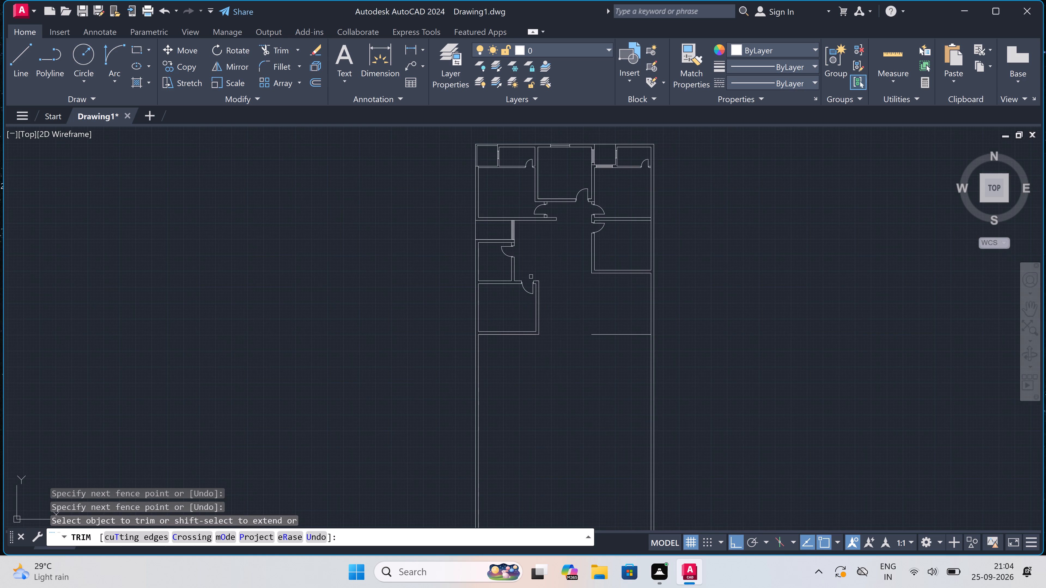
From the southwest room's outer southeast corner, draw lines 7'6" east, about 14'5" north and 9" east to begin a new wall.
scroll(556, 248, down, 2)
scroll(559, 240, up, 4)
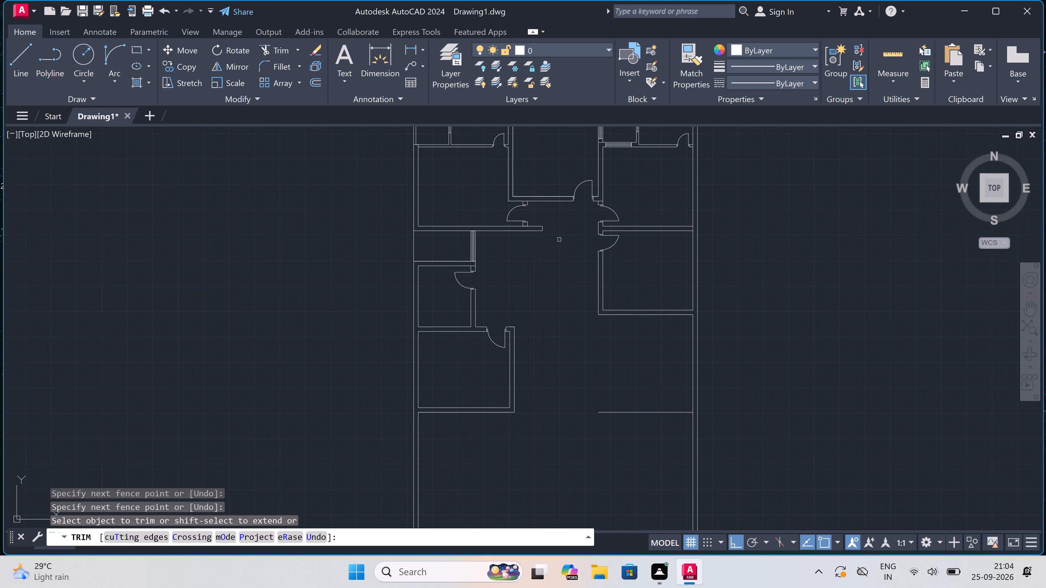
key(Escape)
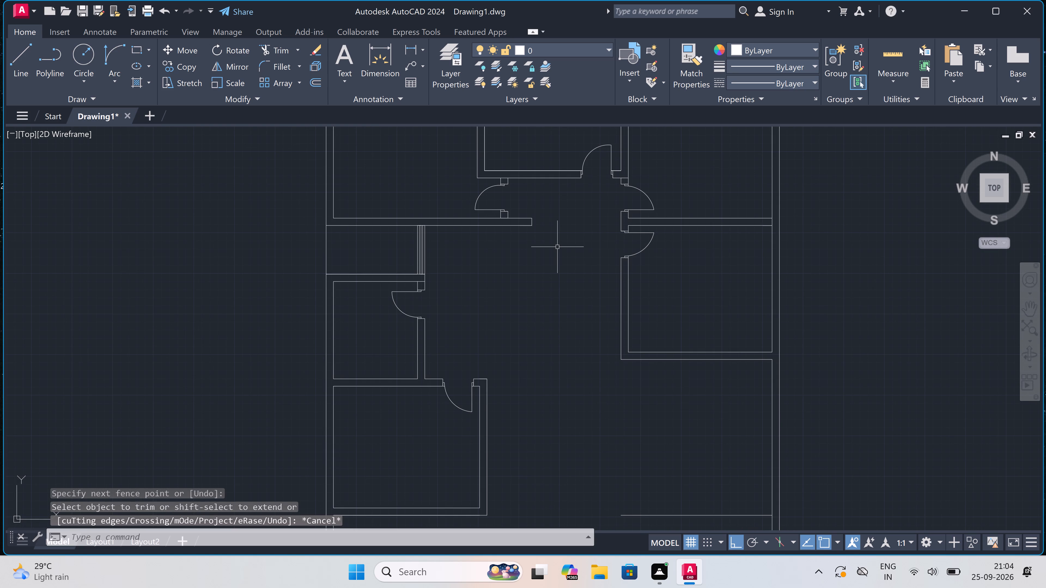
scroll(557, 247, down, 1)
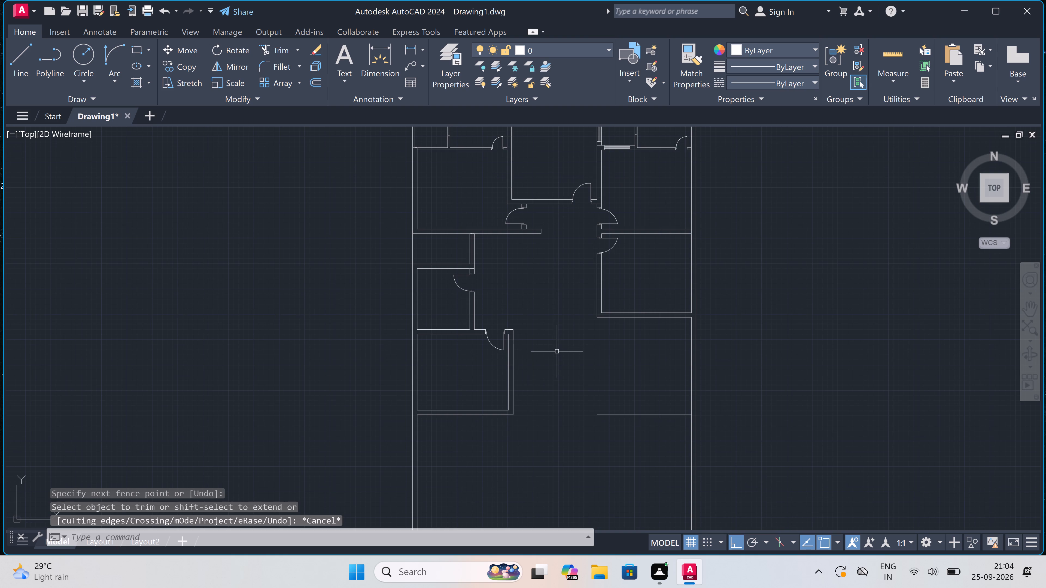
scroll(547, 381, up, 1)
text(l)
key(space)
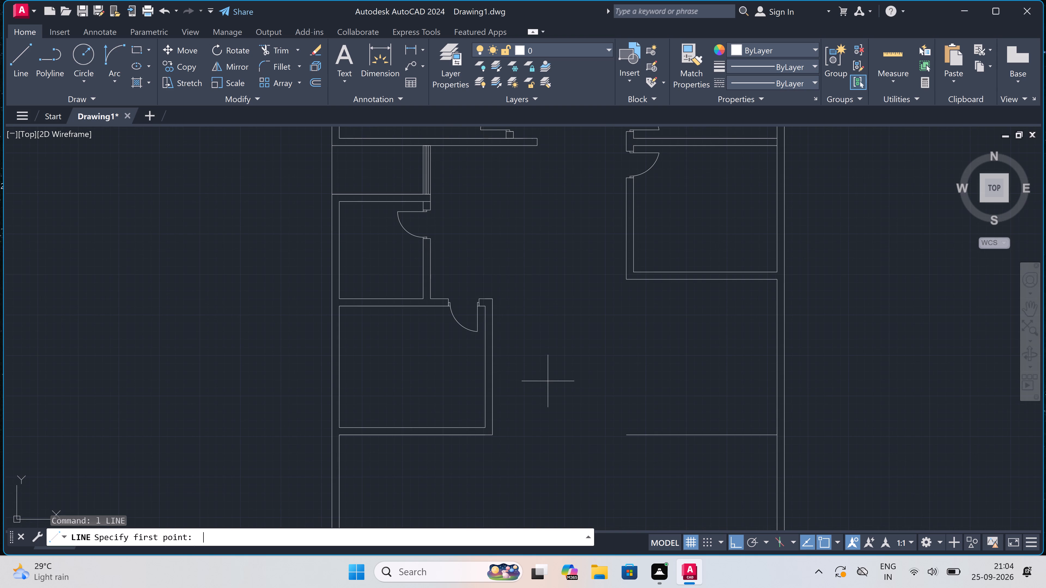
click(496, 436)
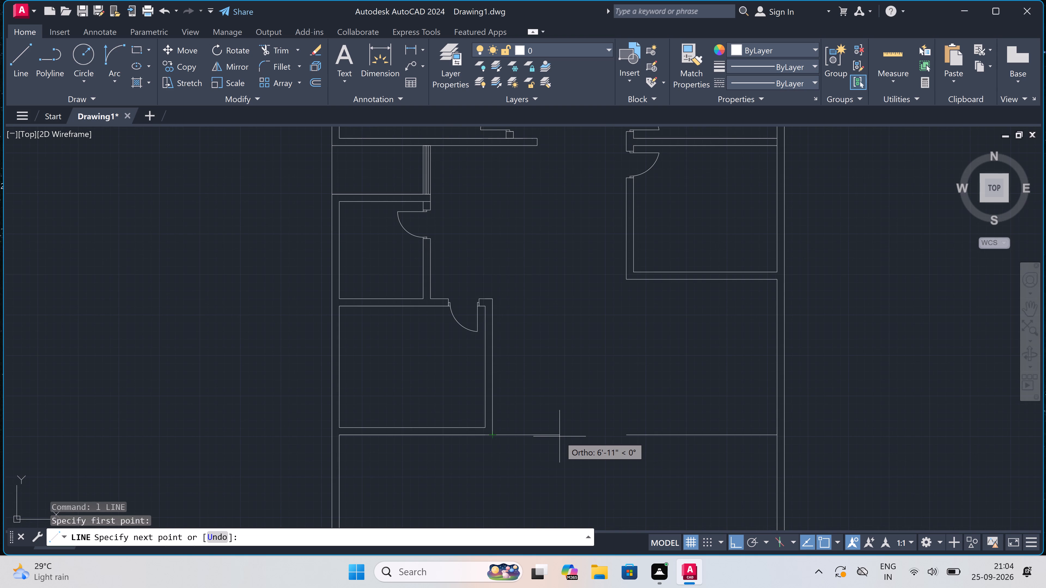
text(7'6)
text(")
key(space)
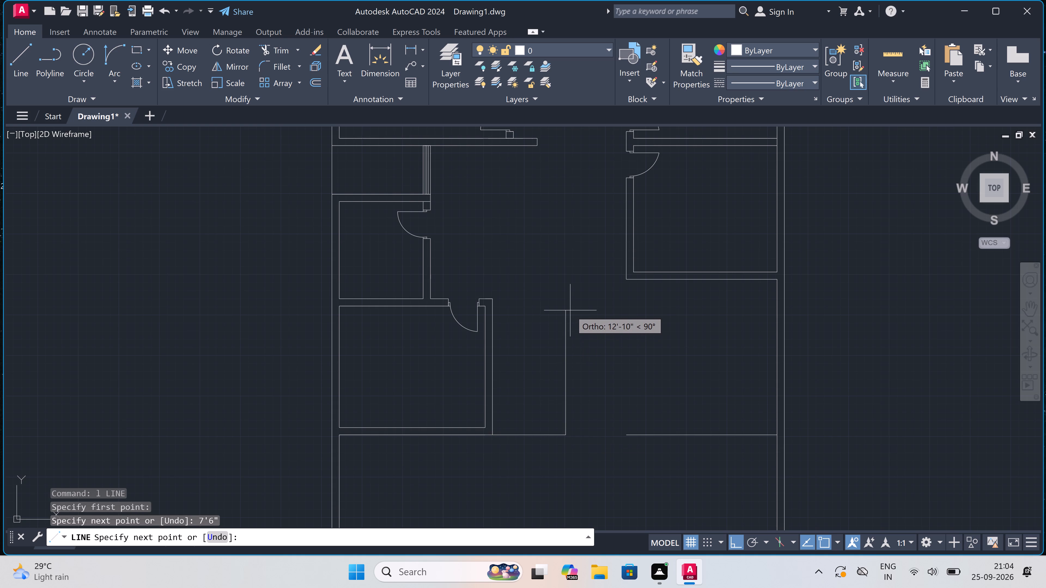
click(568, 296)
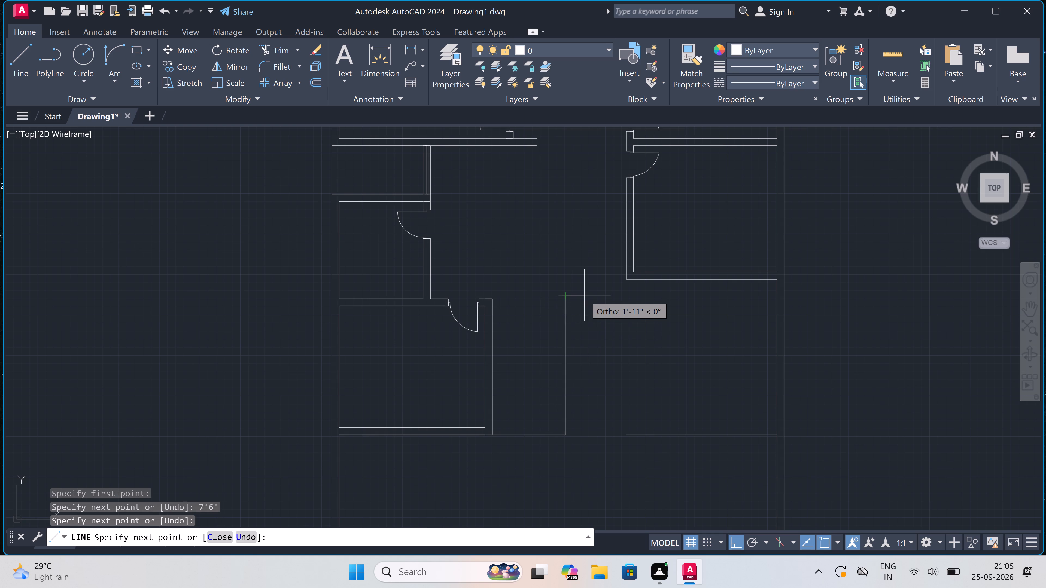
text(9")
key(space)
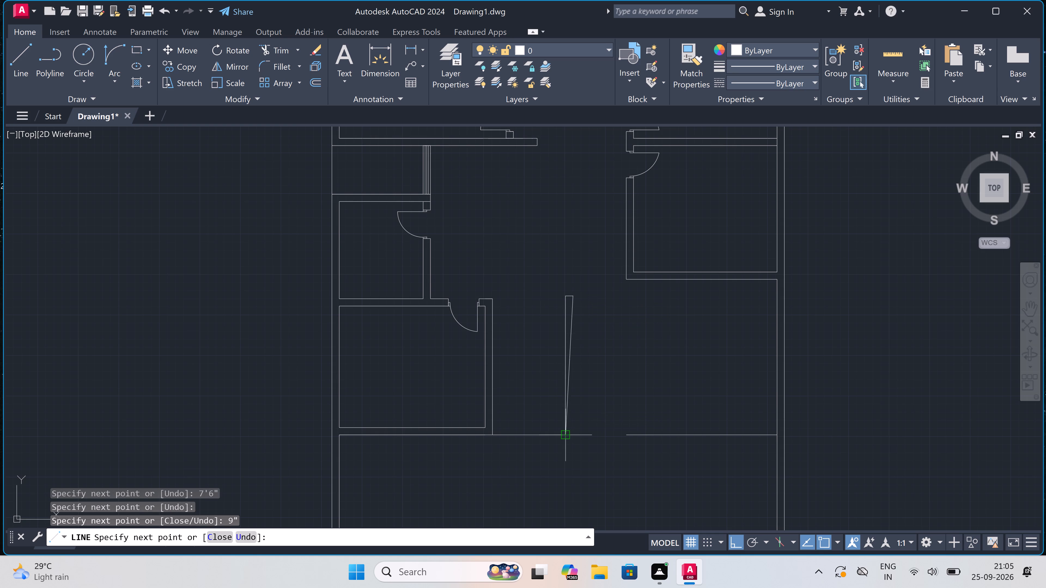
Draw the new wall's east face south to the outer south wall line and close its bottom end back to the west face.
scroll(571, 447, up, 1)
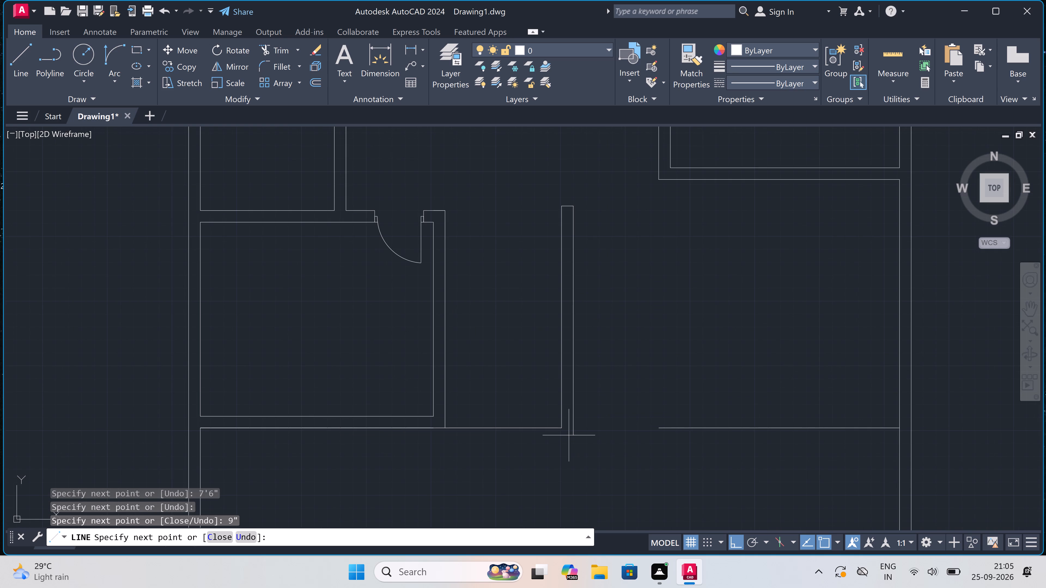
scroll(558, 416, up, 2)
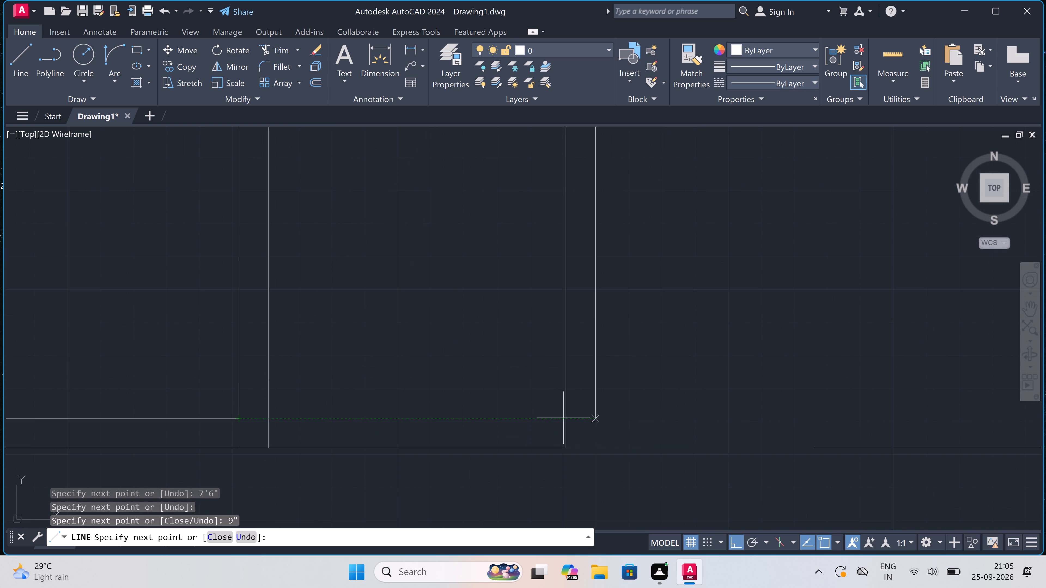
click(595, 416)
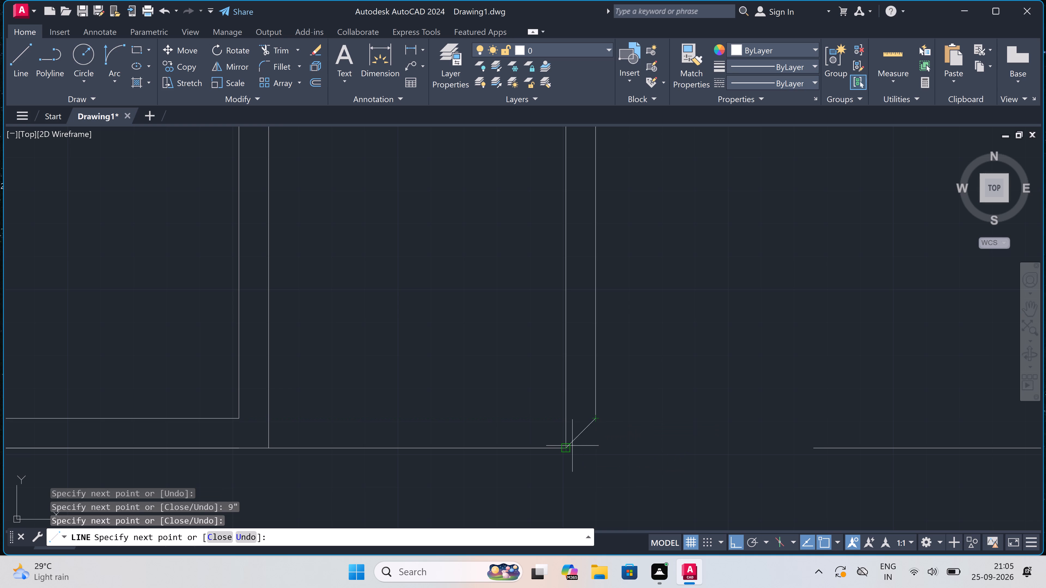
click(594, 448)
click(569, 446)
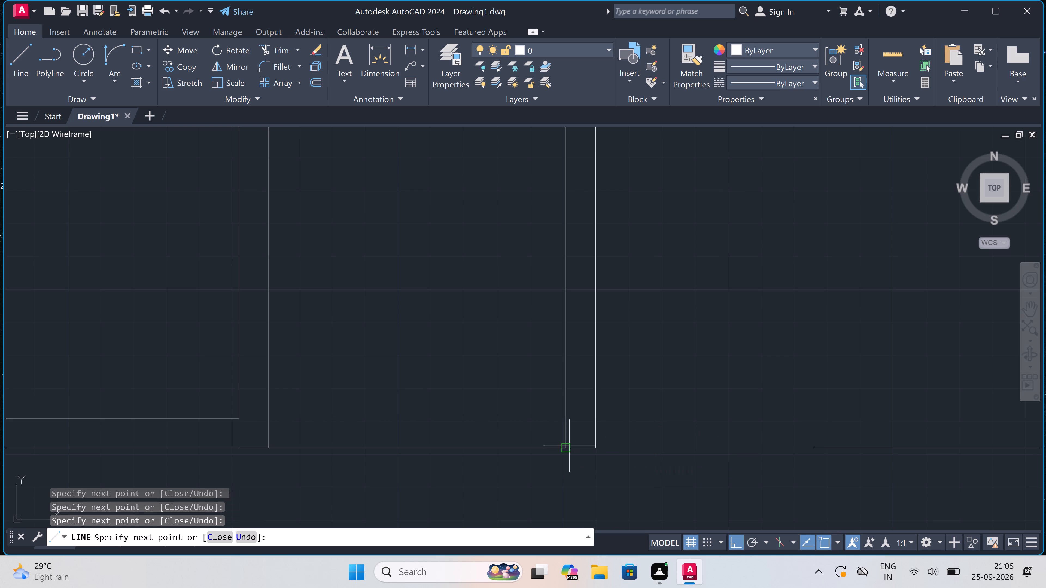
click(594, 448)
key(Escape)
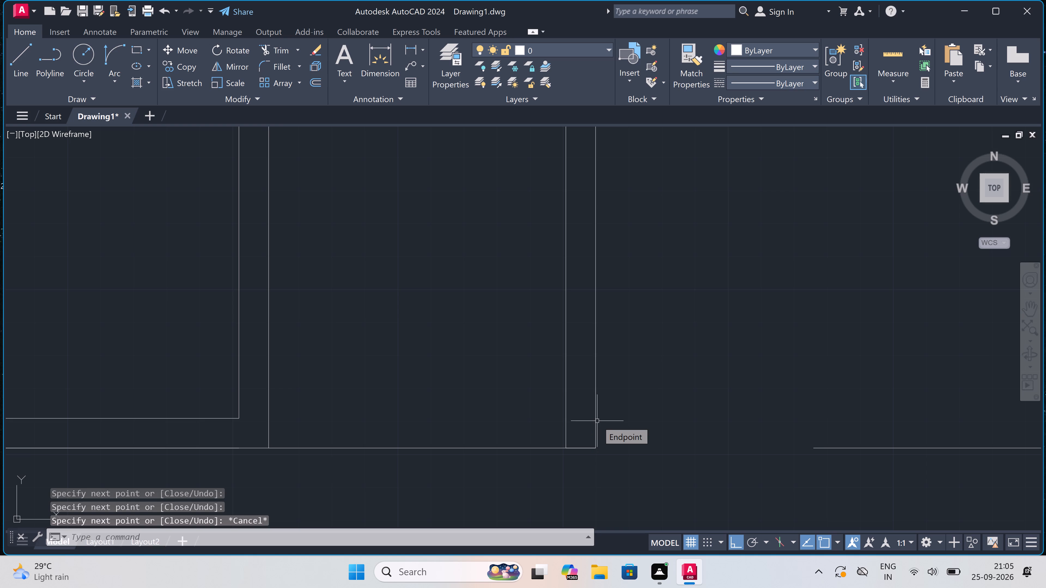
Draw the south wall's inner face line from the room's outer east wall line to the new wall's west face.
text(l)
key(space)
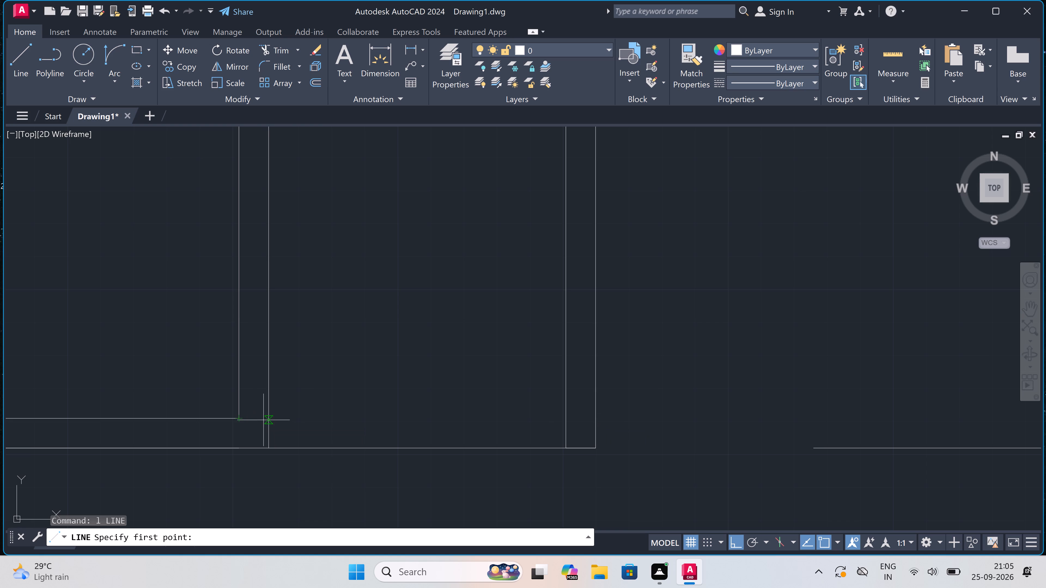
drag(266, 418, 270, 417)
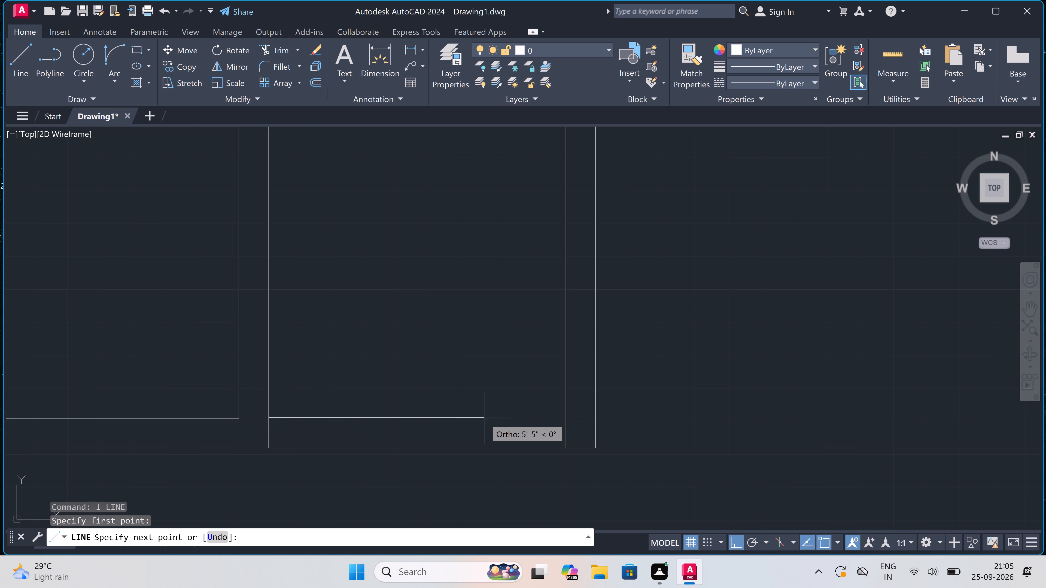
click(569, 415)
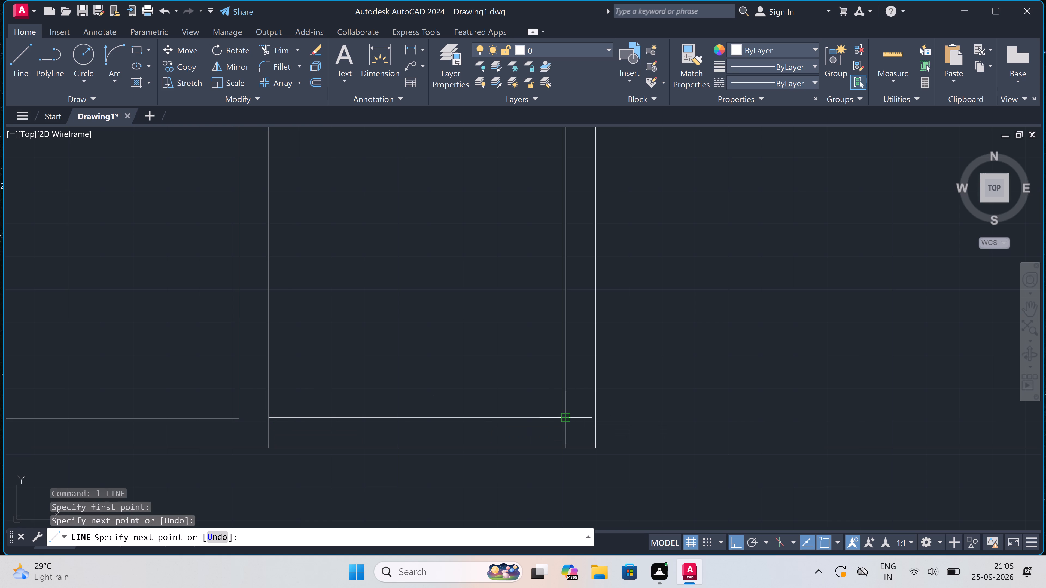
key(Escape)
Trim the two wall line stubs crossing the south wall's thickness at both ends of the new inner face line.
text(tr)
key(space)
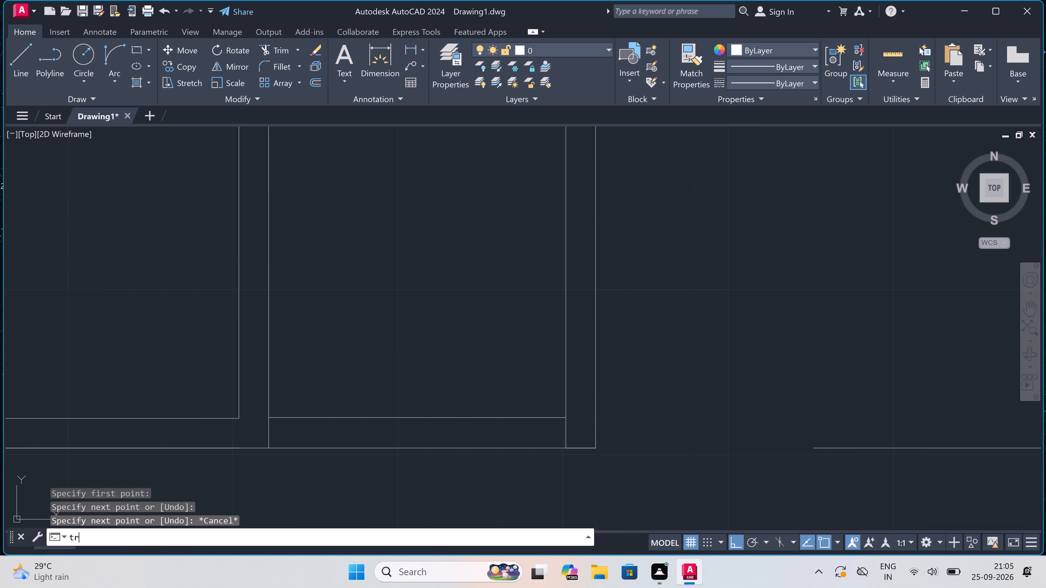
click(564, 430)
scroll(571, 428, down, 2)
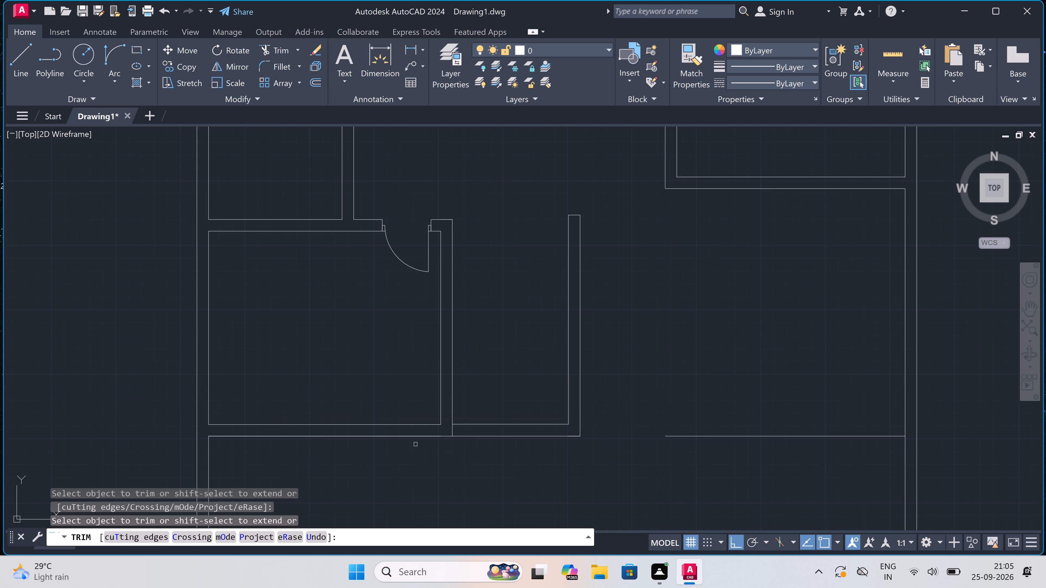
scroll(450, 430, up, 2)
drag(451, 429, 457, 428)
click(470, 428)
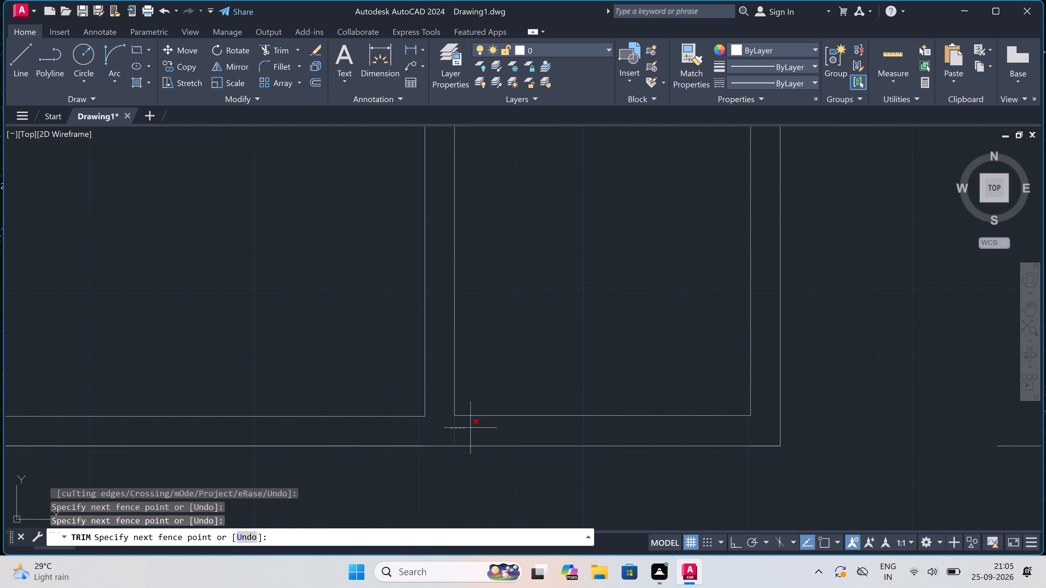
scroll(470, 428, down, 4)
scroll(532, 325, up, 3)
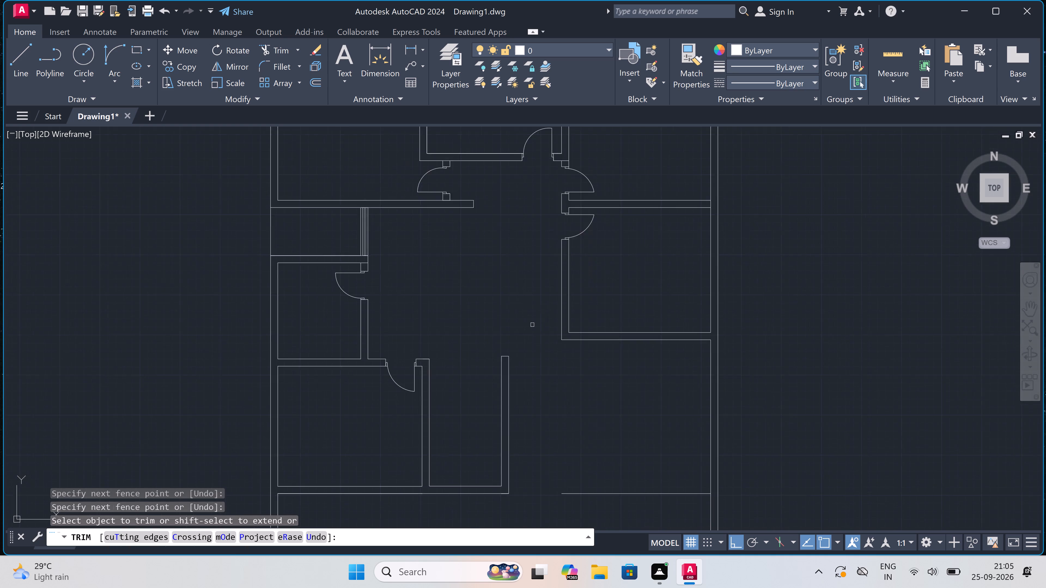
key(Escape)
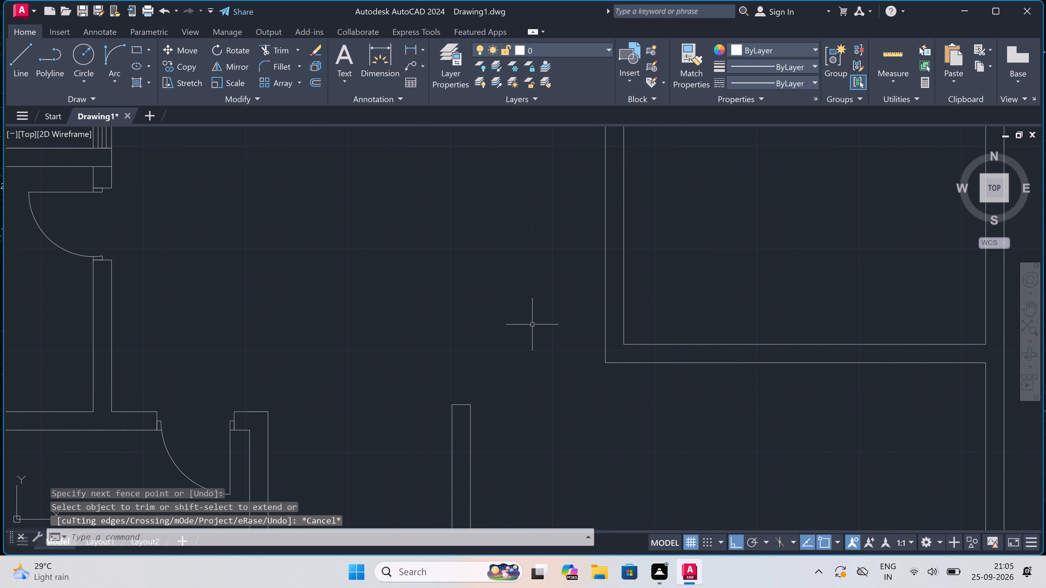
Erase the loose horizontal line running west from the east outer wall, south of the eastern room.
scroll(533, 324, down, 3)
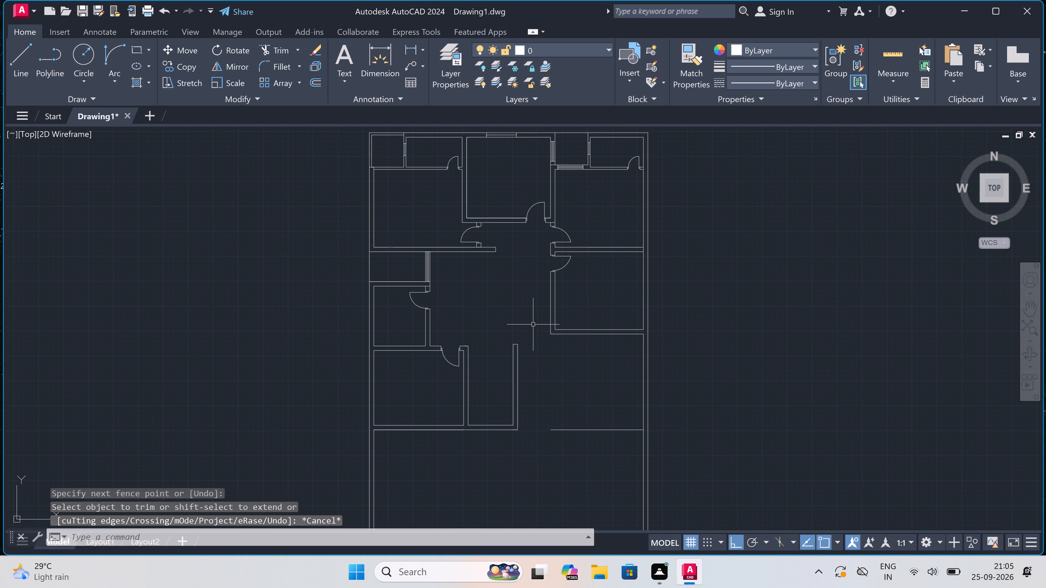
scroll(543, 278, down, 2)
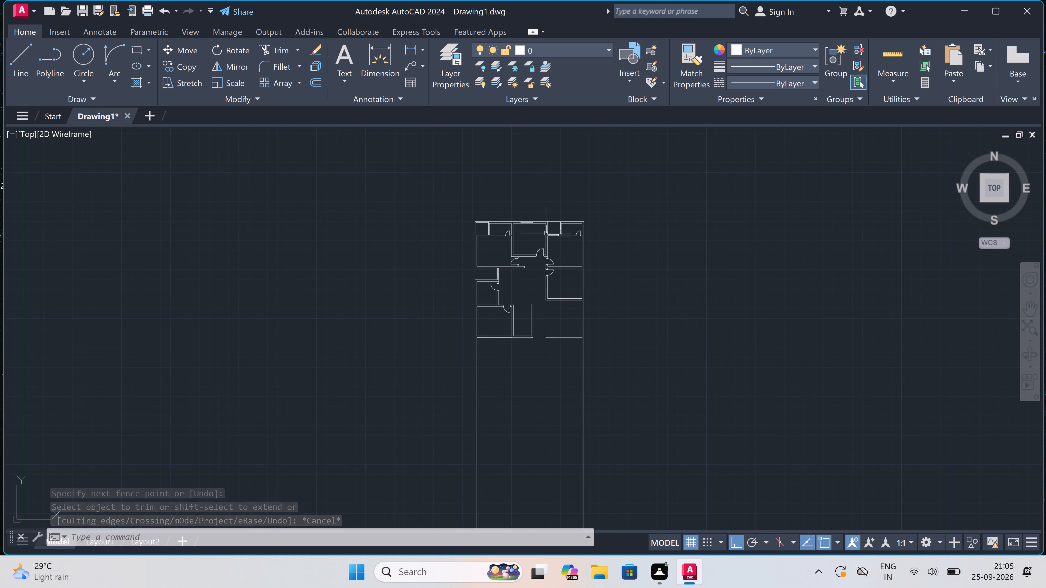
scroll(541, 215, up, 2)
scroll(542, 216, down, 1)
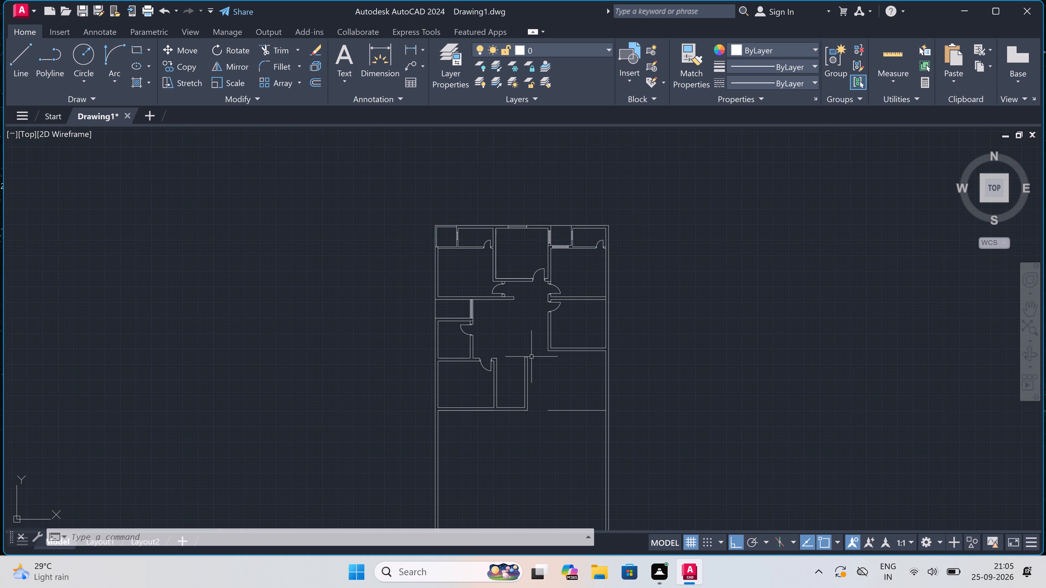
scroll(529, 405, up, 1)
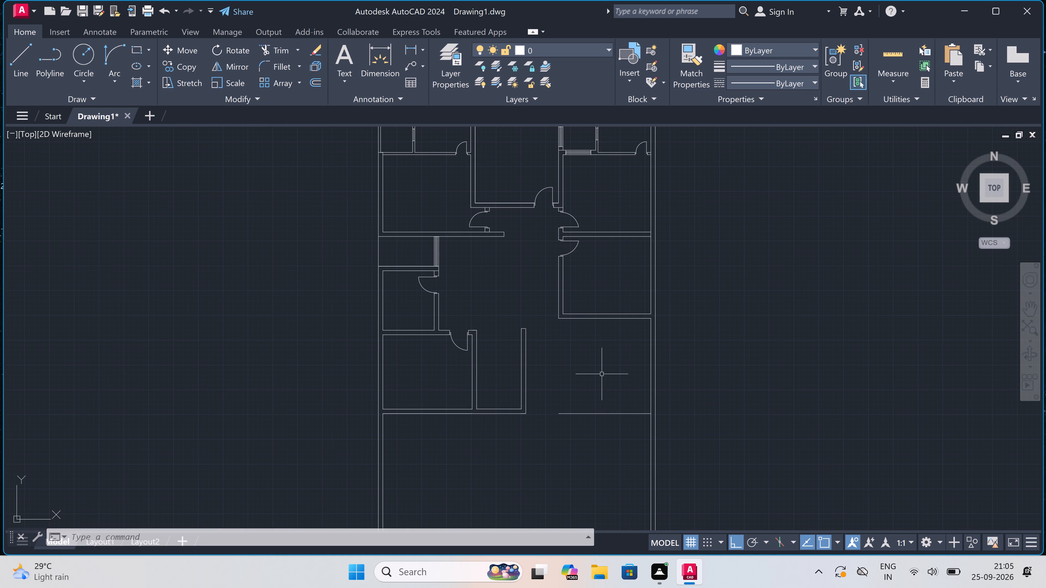
drag(602, 375, 602, 379)
click(551, 451)
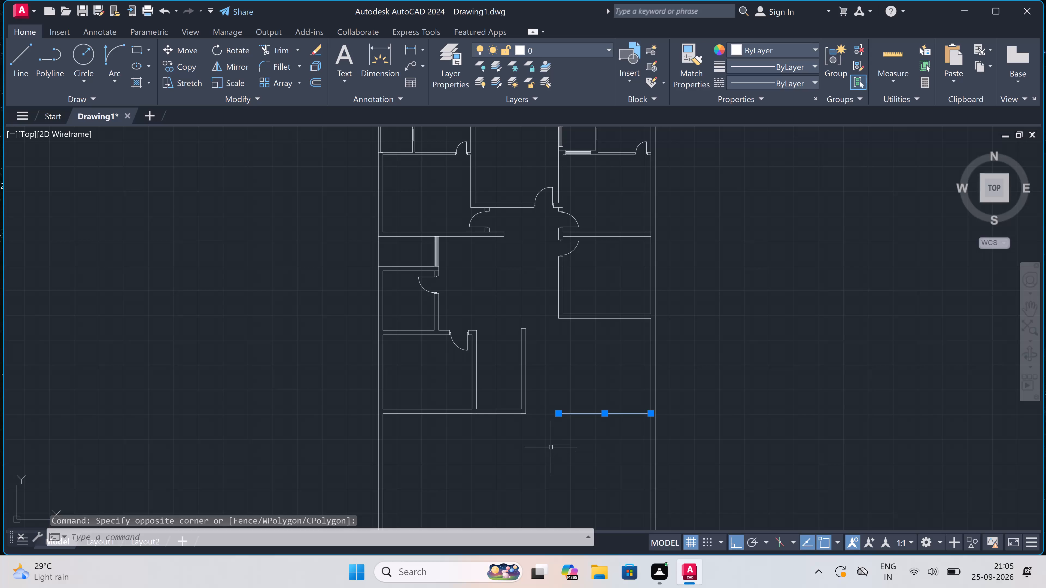
key(Delete)
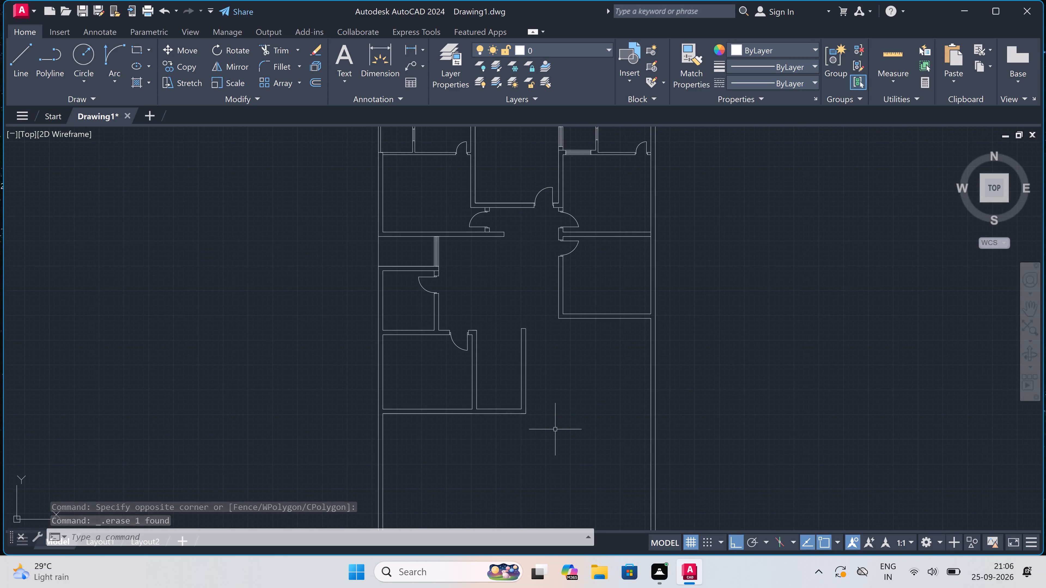
Draw a short 9" thick wall stub running east from the top of the free-standing wall's east face.
scroll(514, 318, up, 1)
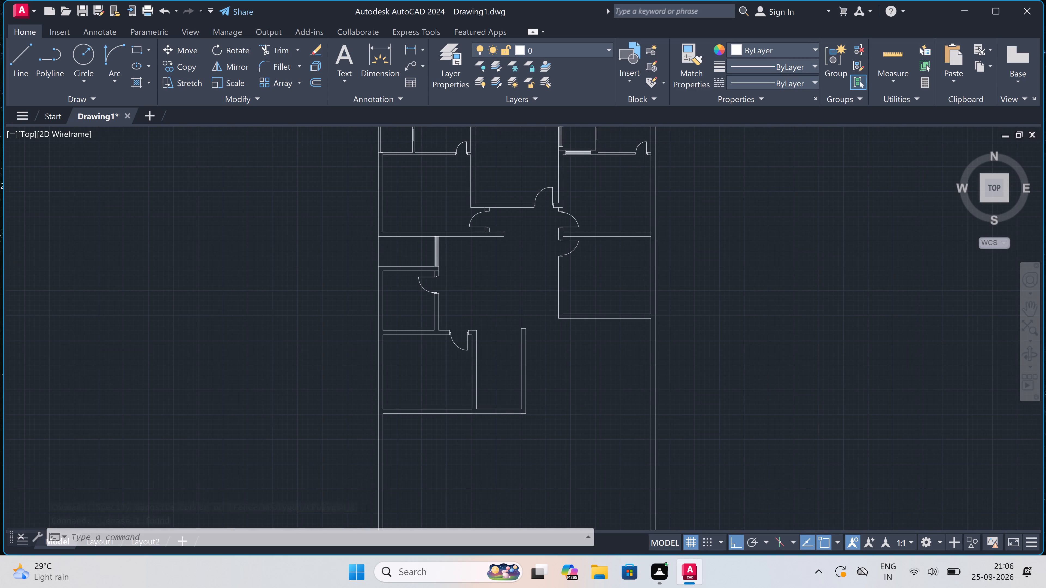
scroll(557, 314, up, 1)
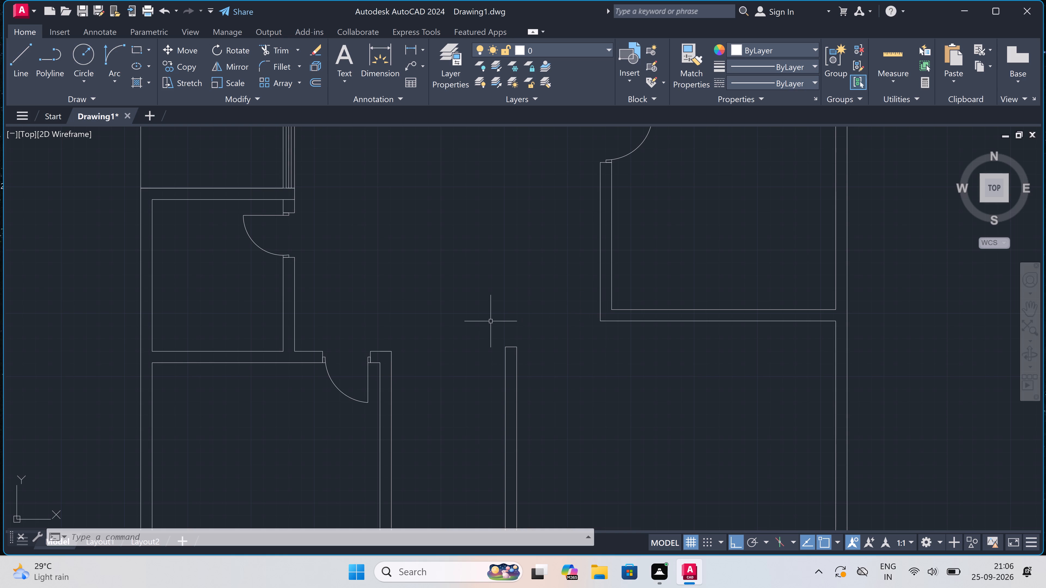
scroll(588, 351, up, 1)
text(l)
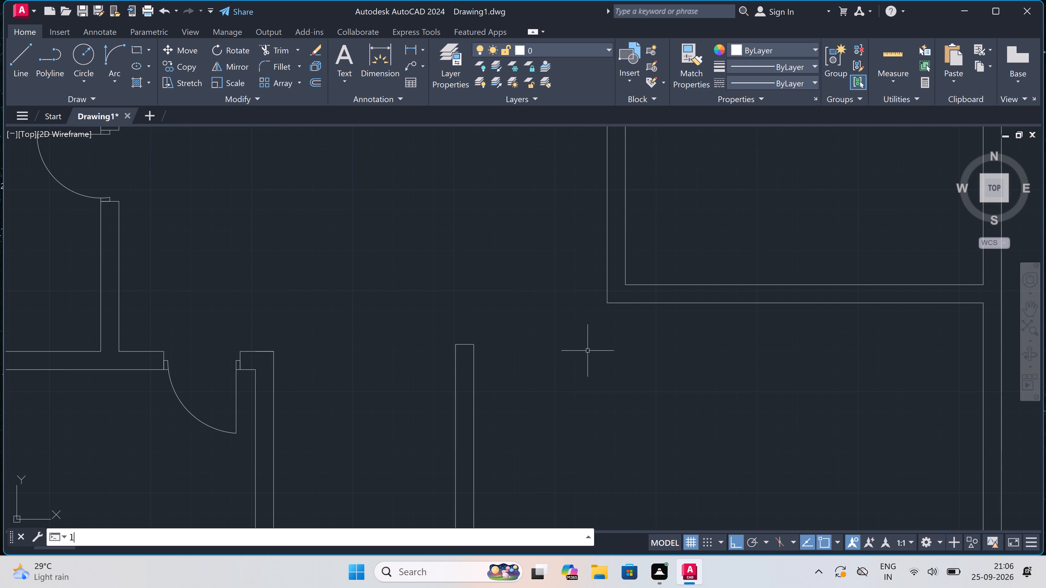
key(space)
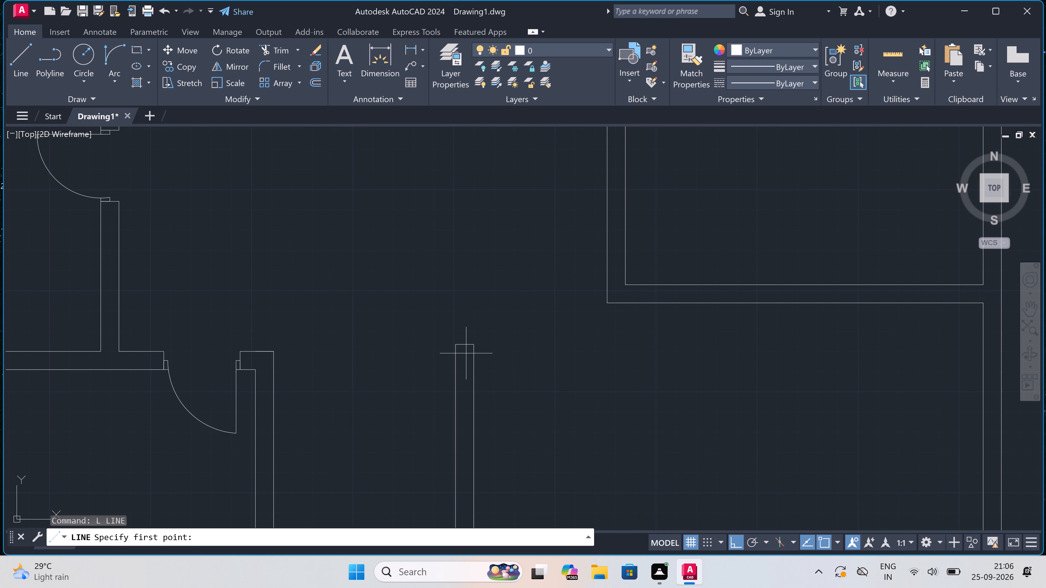
click(474, 345)
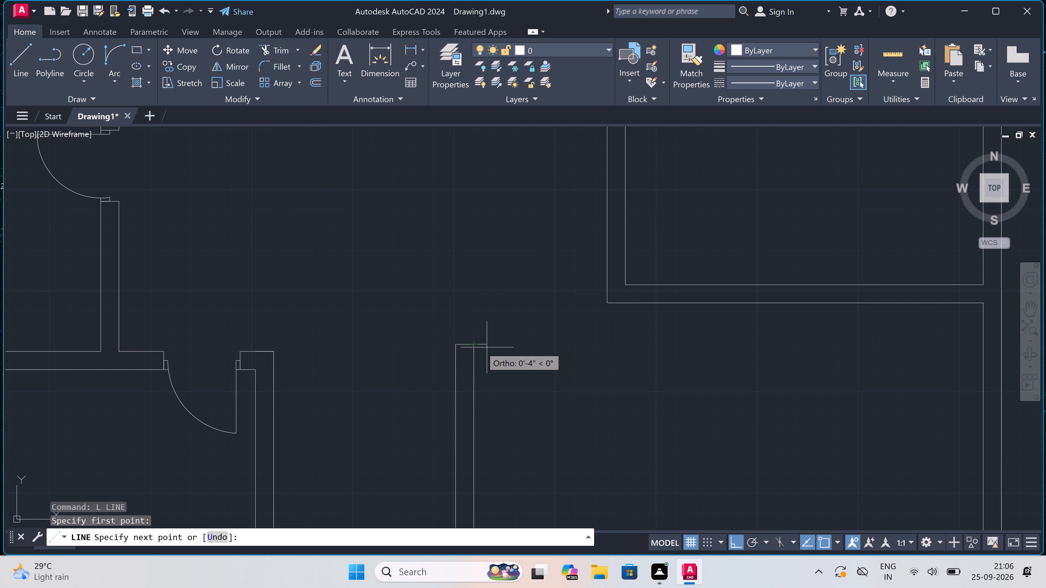
click(499, 345)
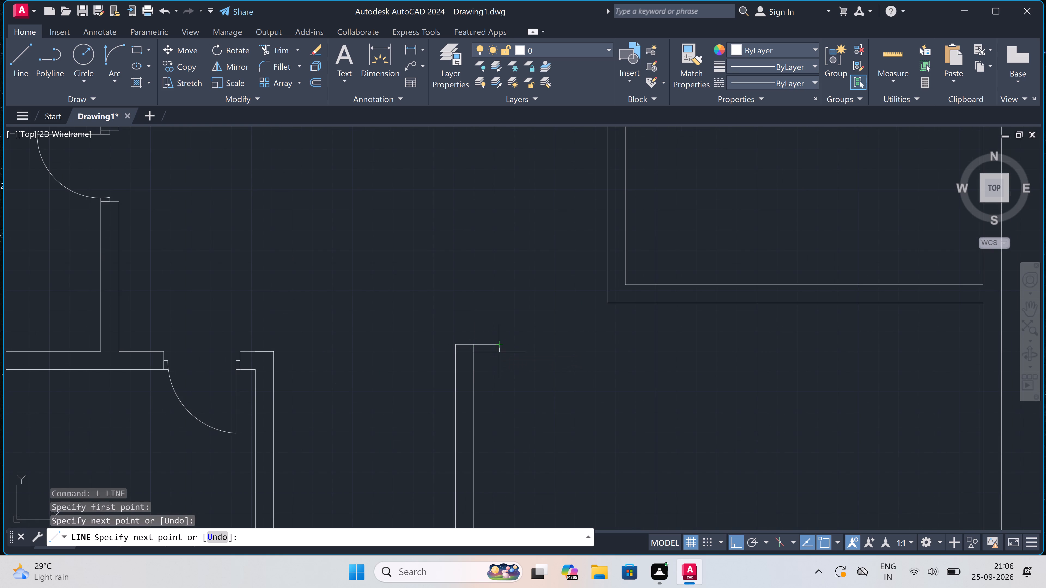
text(9")
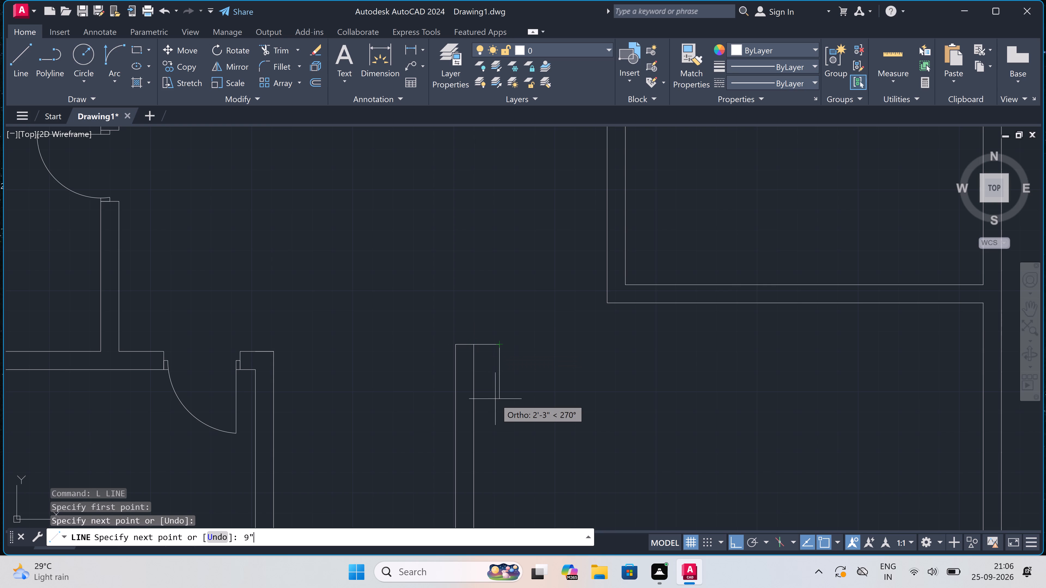
key(space)
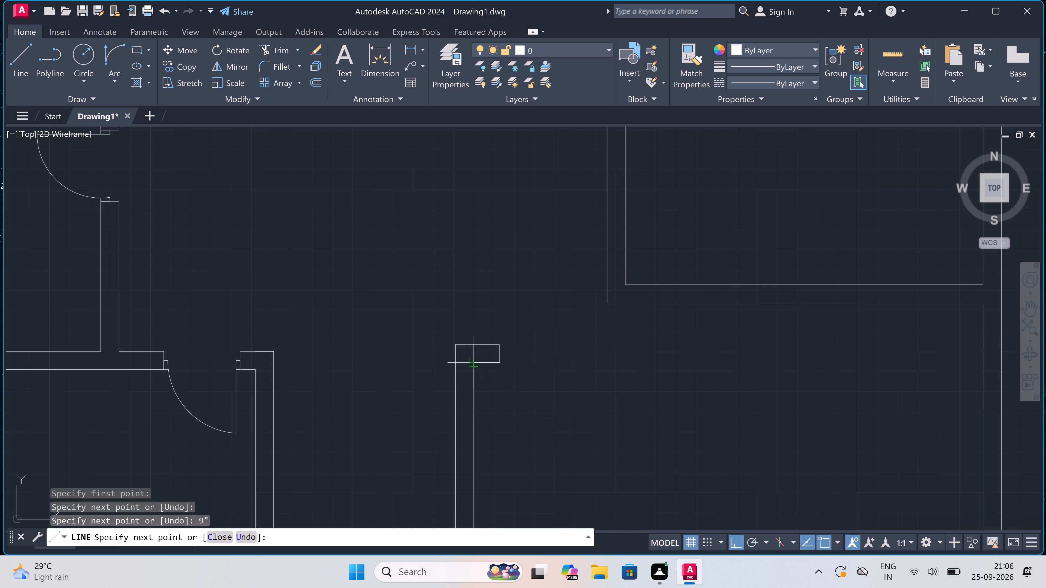
click(473, 361)
key(Escape)
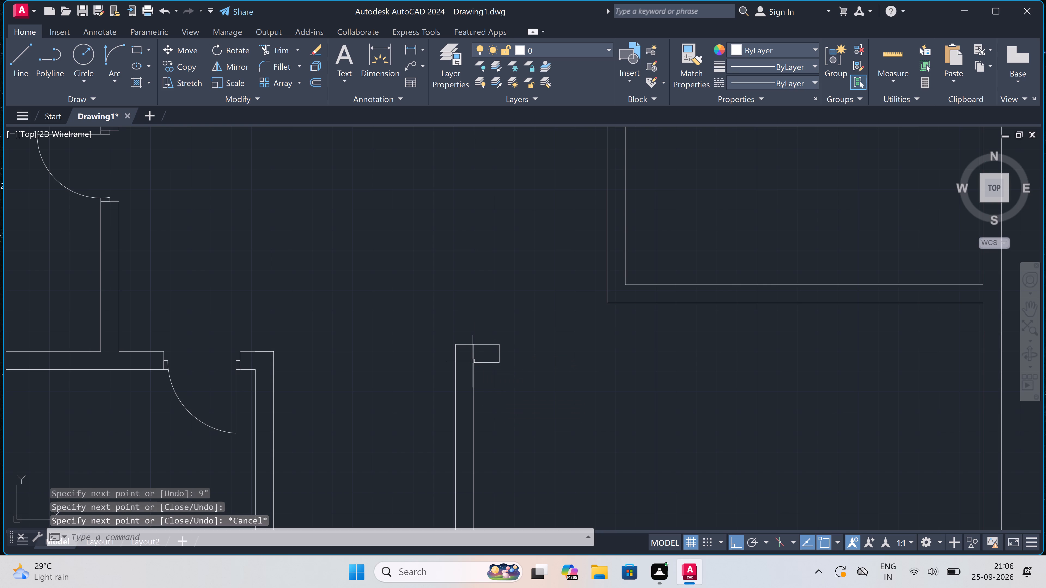
Draw a short 9" wide wall stub running south from the eastern room's outer southwest corner, closing it against the room's south wall line.
key(space)
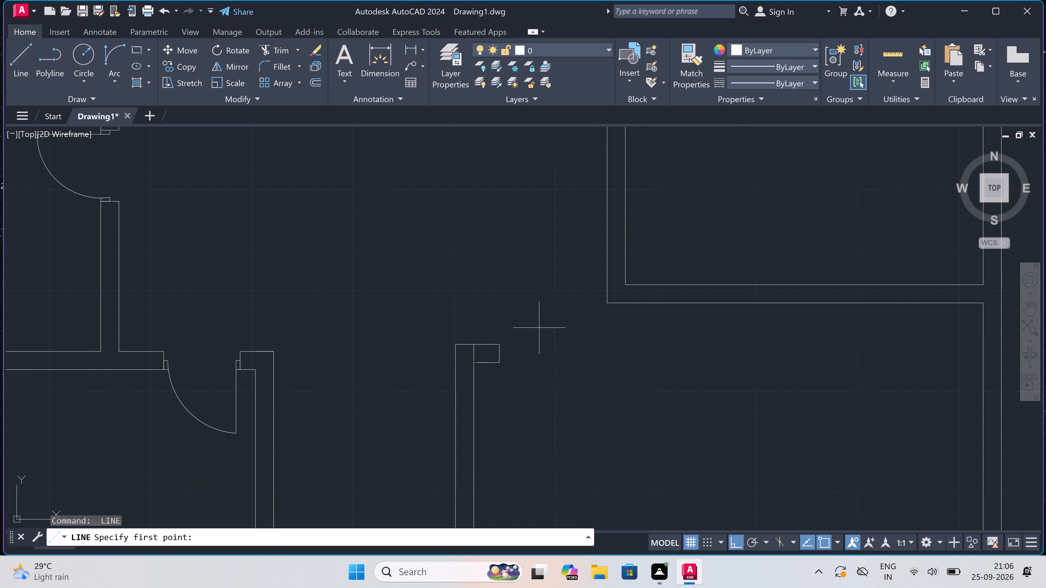
click(608, 301)
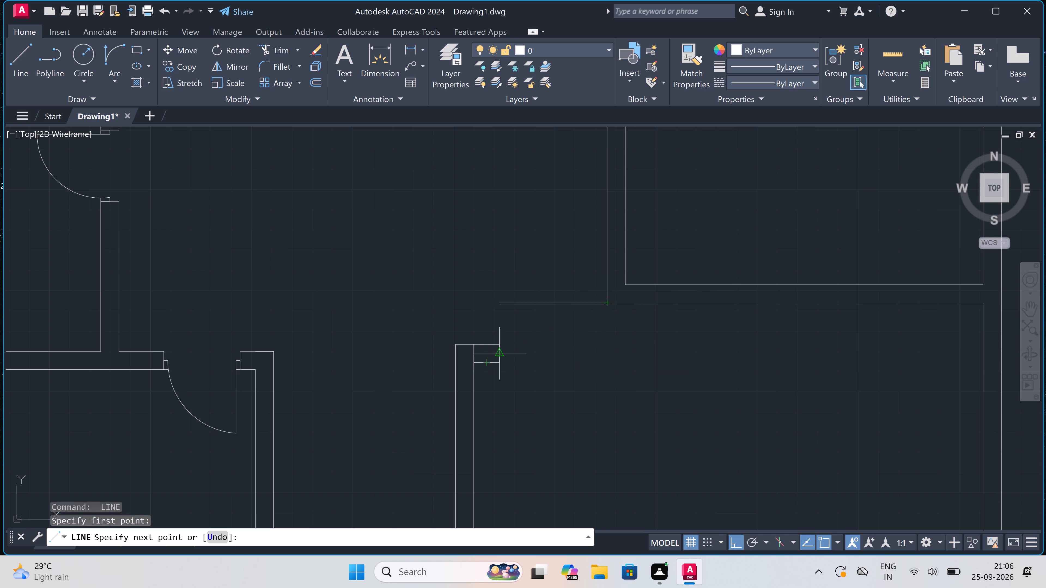
click(609, 356)
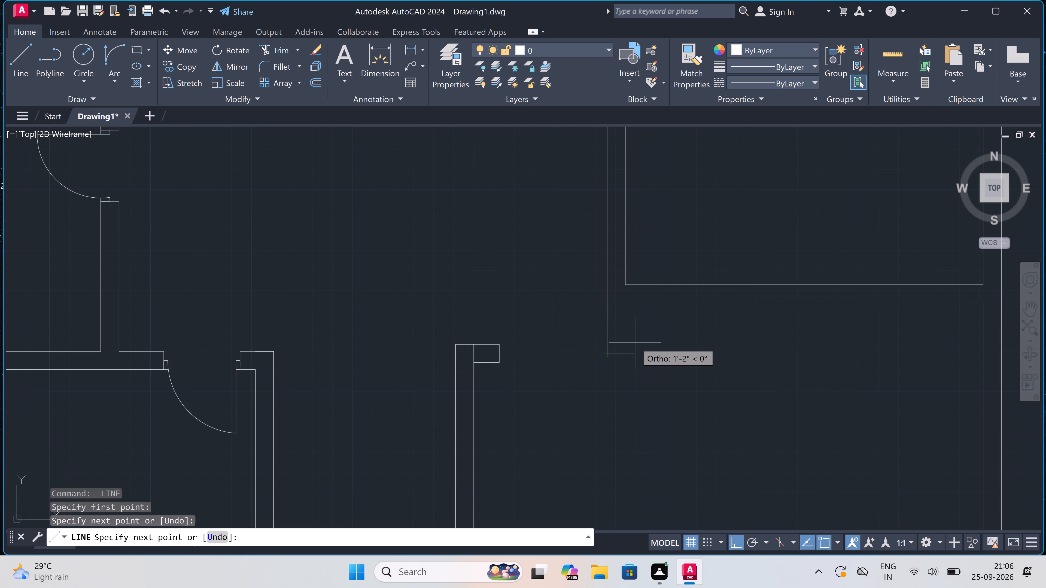
text(9")
key(space)
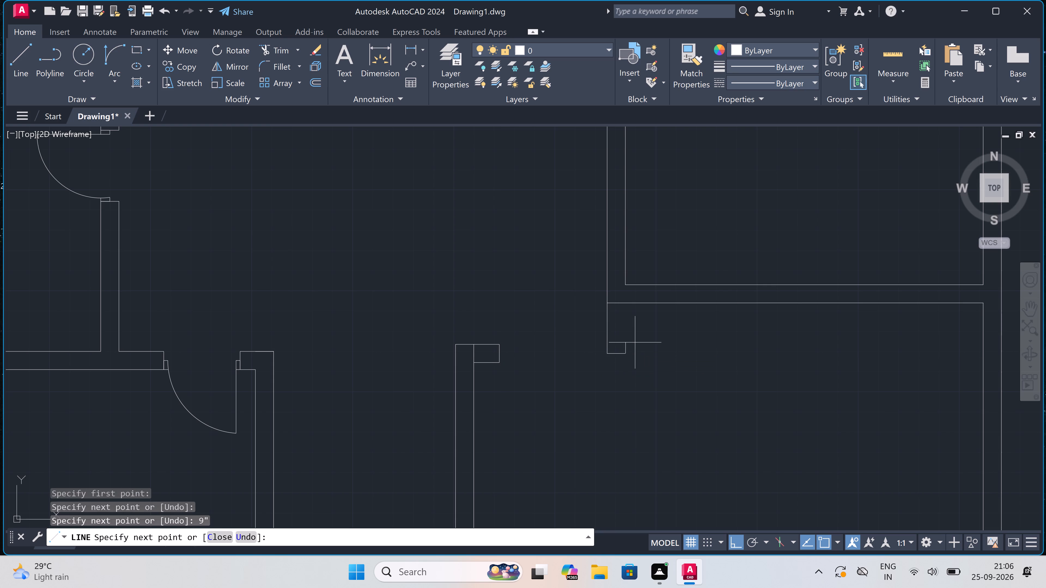
click(626, 302)
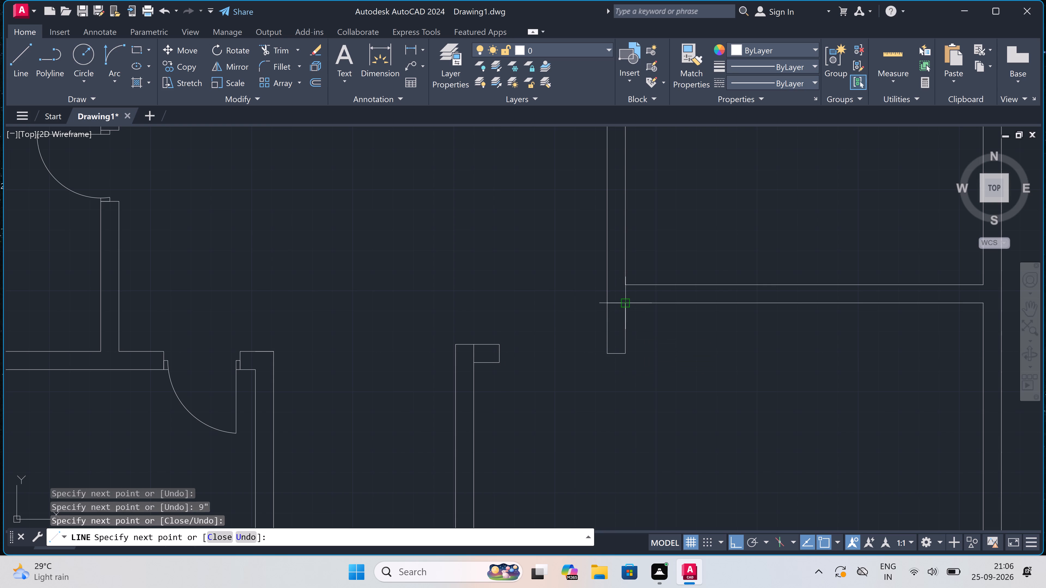
key(Escape)
key(v)
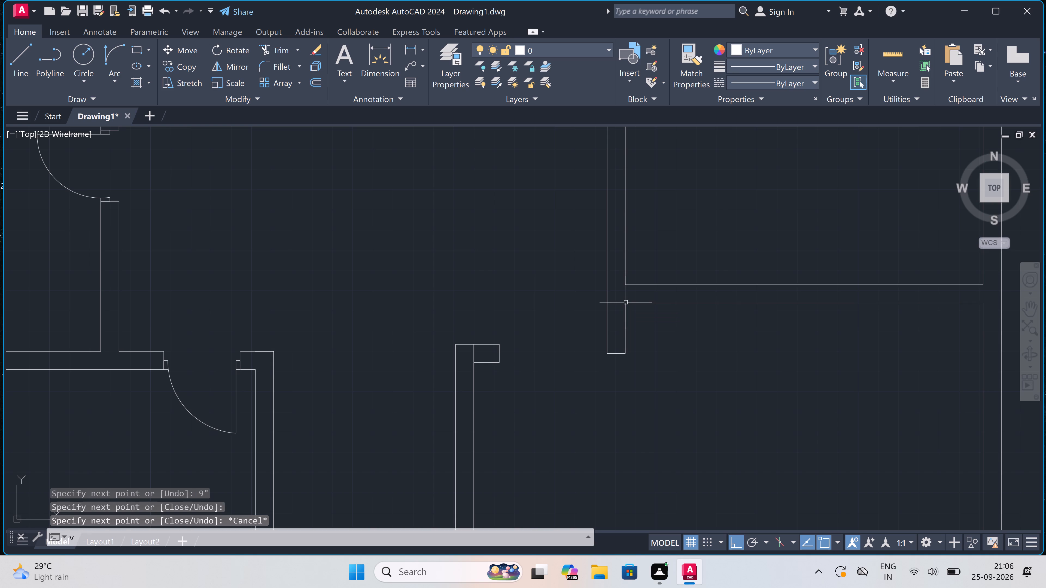
key(Escape)
Draw the north and south face lines joining the two wall stubs, closing the outer corner below the eastern stub.
key(space)
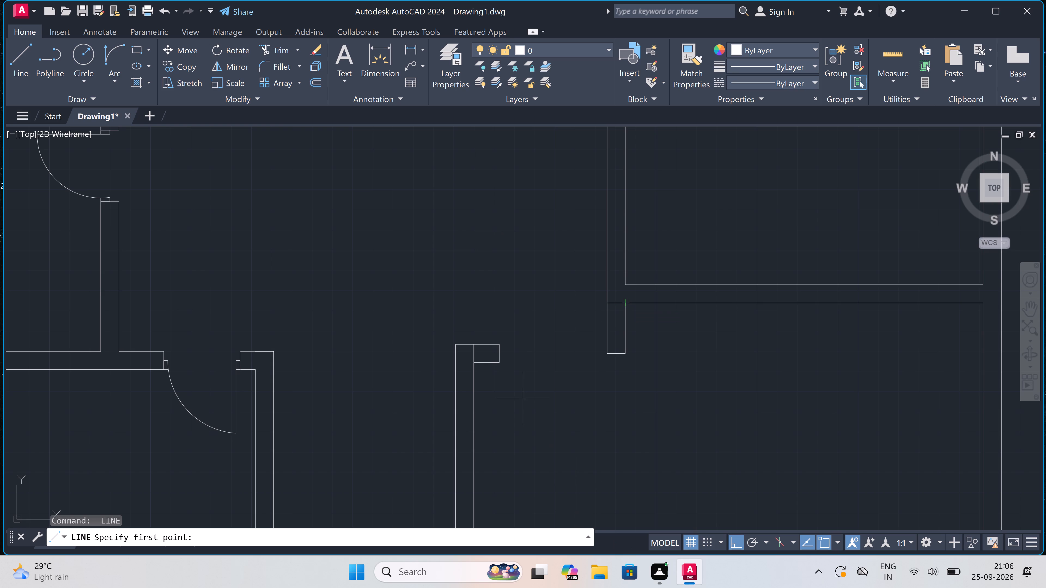
click(501, 345)
double_click(606, 342)
key(Escape)
key(space)
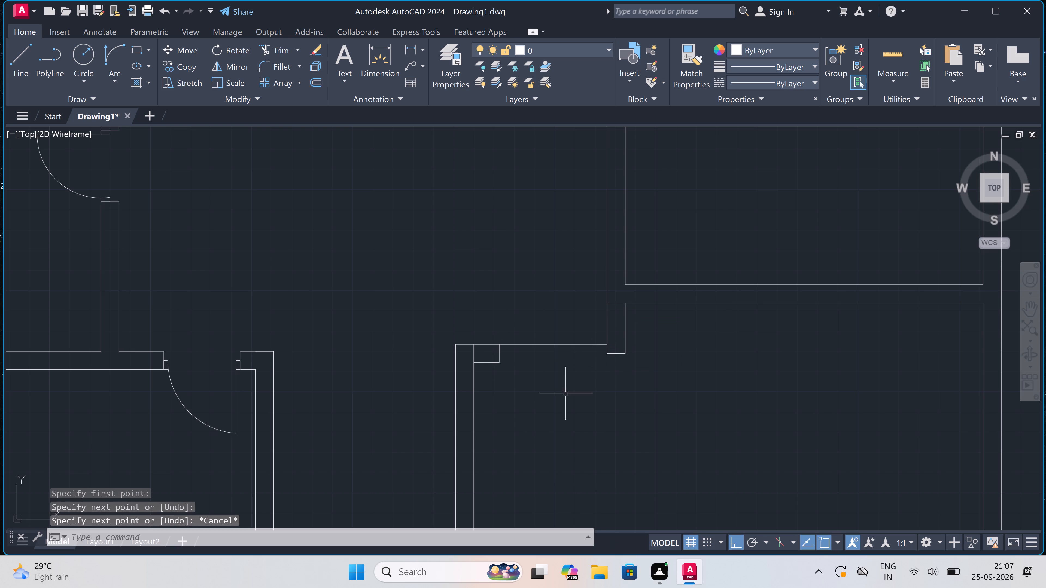
click(498, 362)
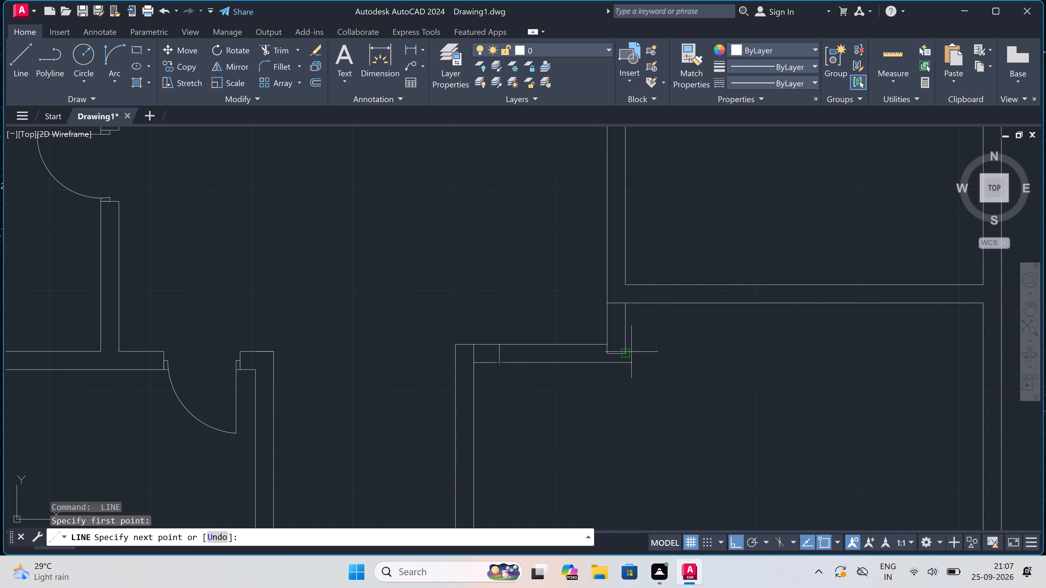
scroll(631, 352, up, 2)
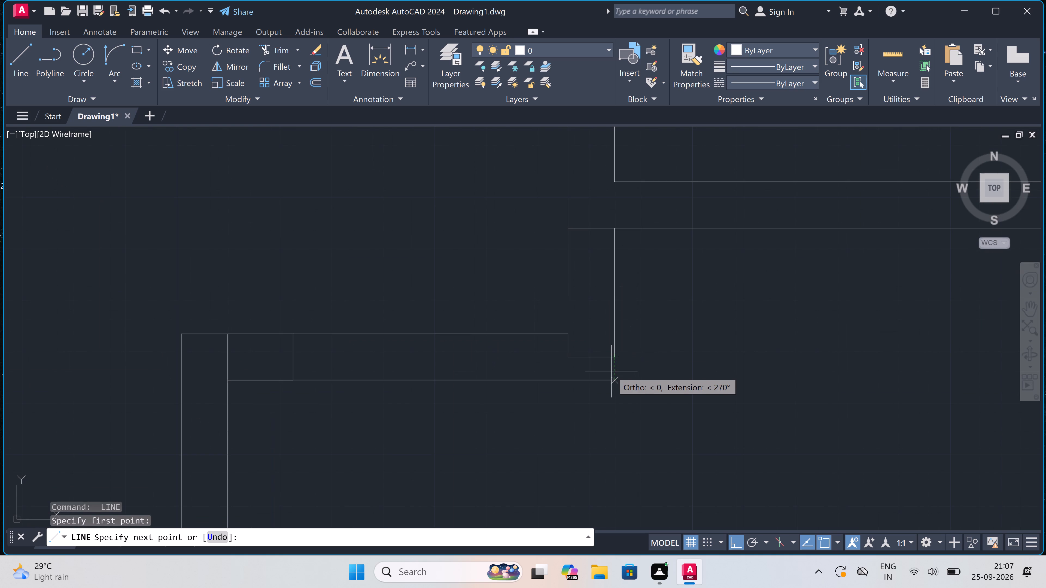
click(614, 379)
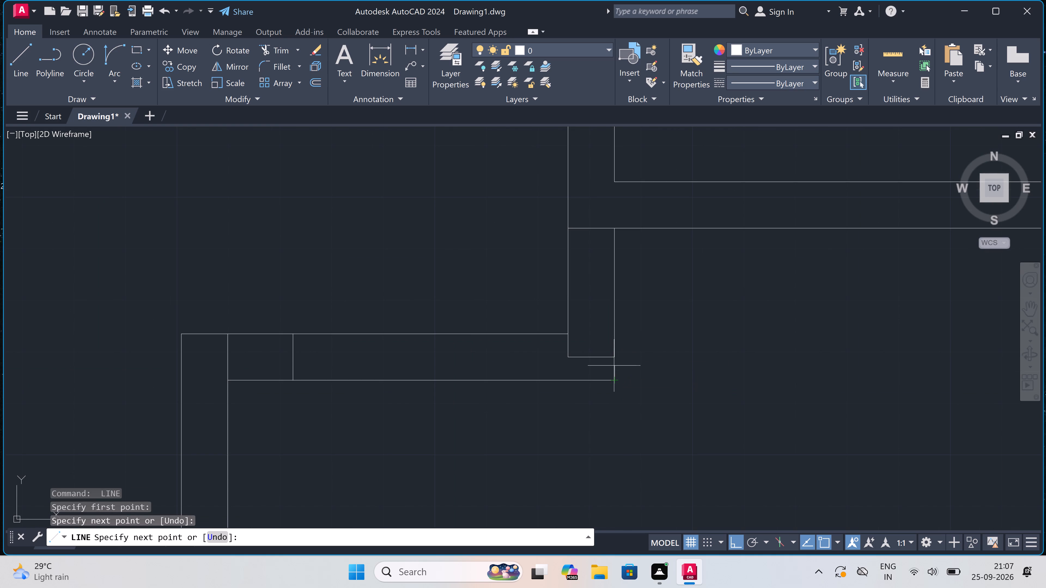
click(613, 353)
key(Escape)
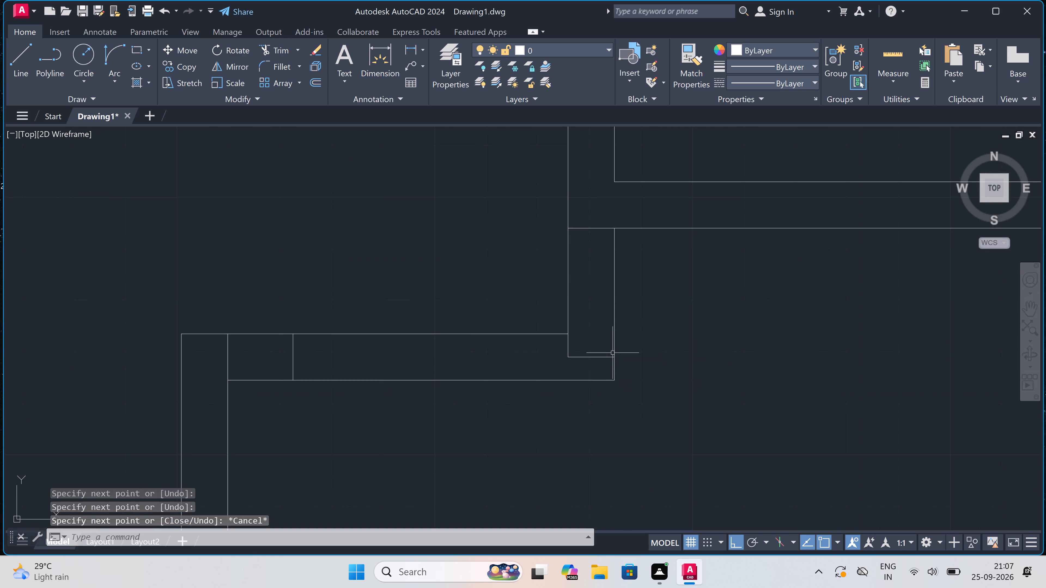
Trim the leftover lines inside the new connecting wall at both corners and along its length.
key(t)
key(r)
key(space)
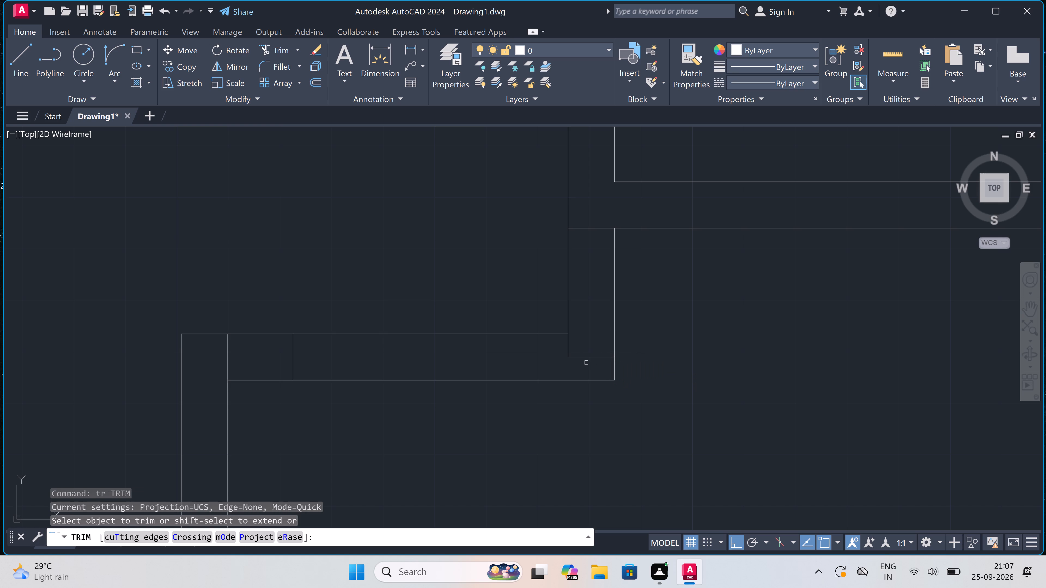
click(586, 363)
click(585, 341)
scroll(585, 341, down, 1)
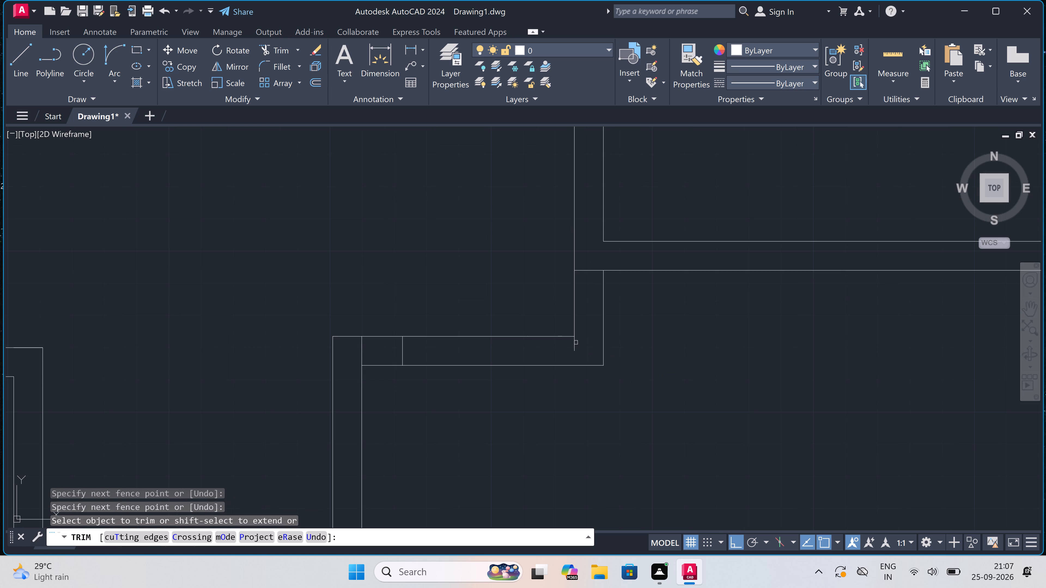
click(355, 353)
click(467, 350)
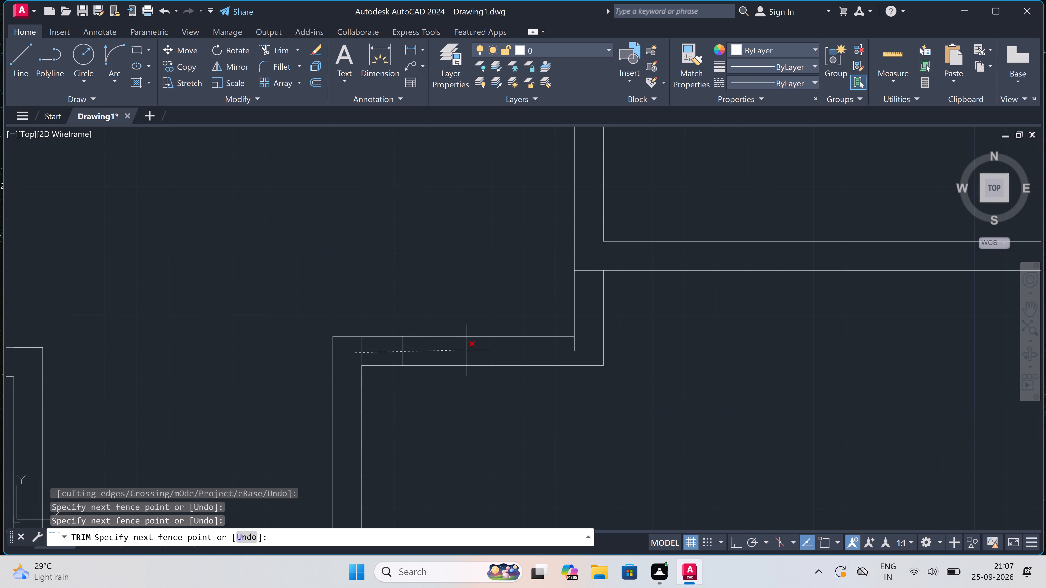
click(587, 340)
click(562, 348)
key(Escape)
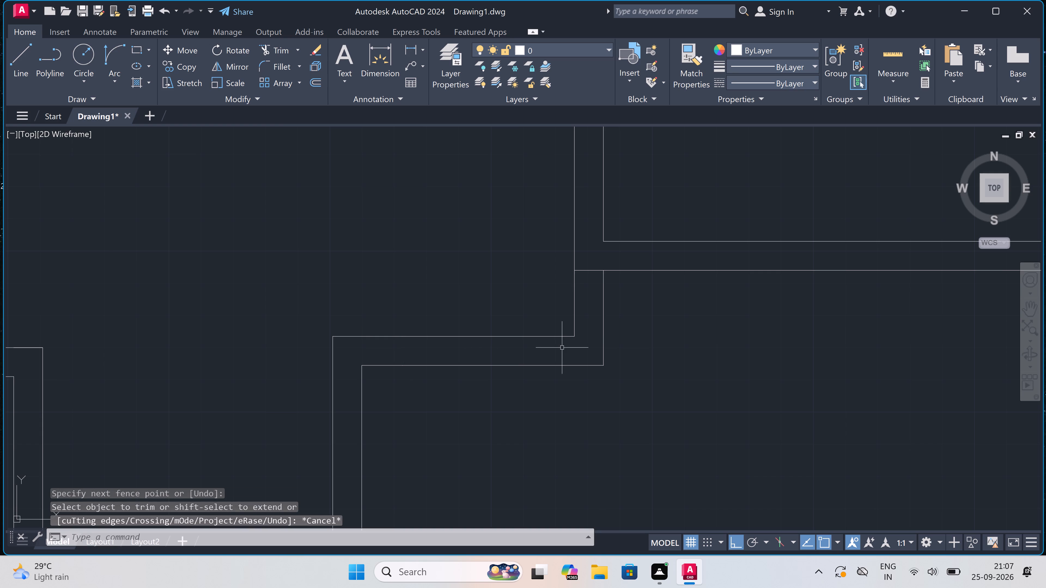
Draw two door opening lines across the connecting wall's thickness, one near its eastern corner and one near its western corner.
key(l)
key(space)
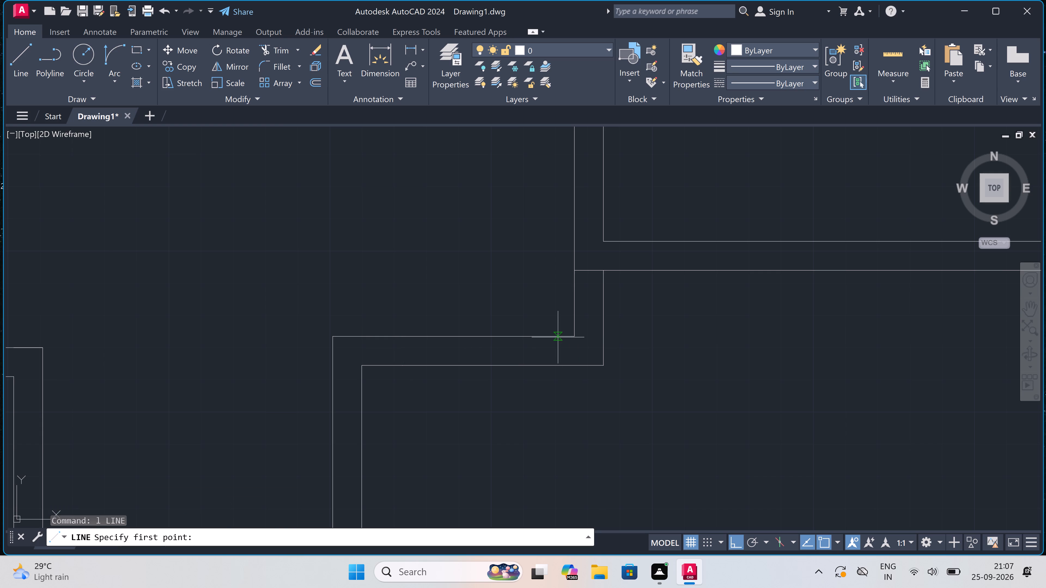
click(558, 337)
click(556, 367)
key(Escape)
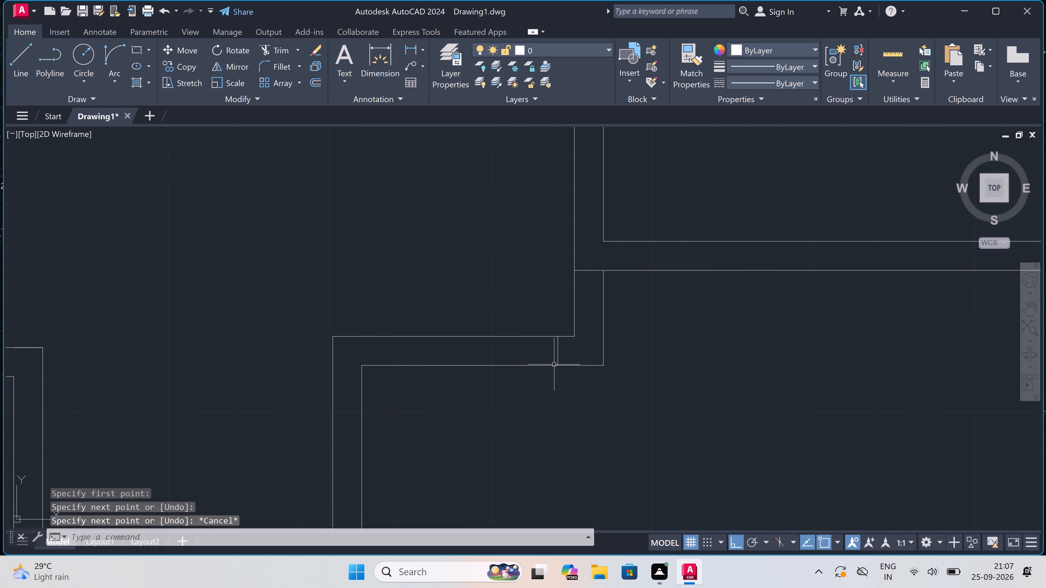
key(space)
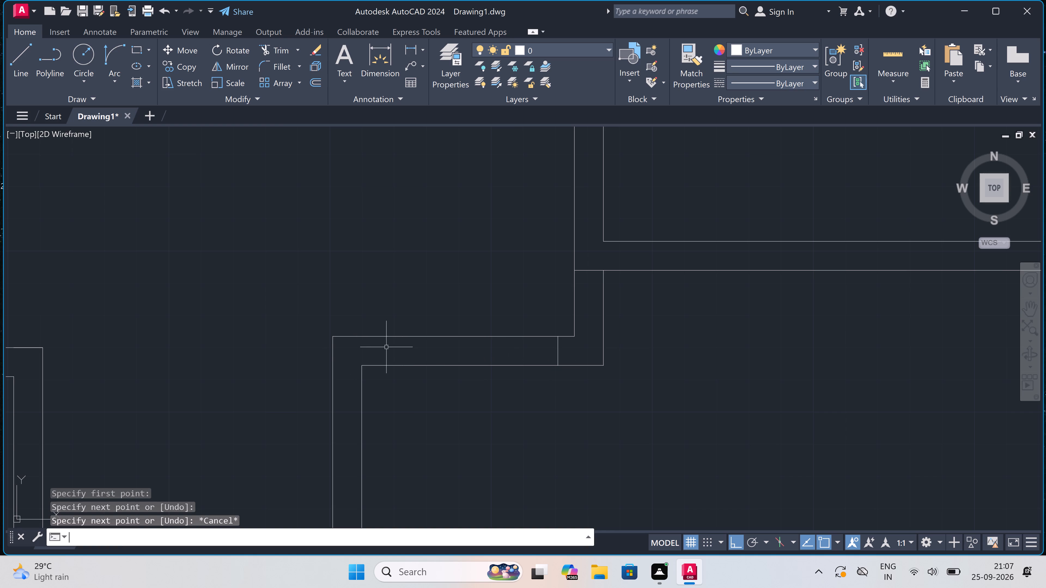
scroll(377, 337, up, 1)
click(376, 336)
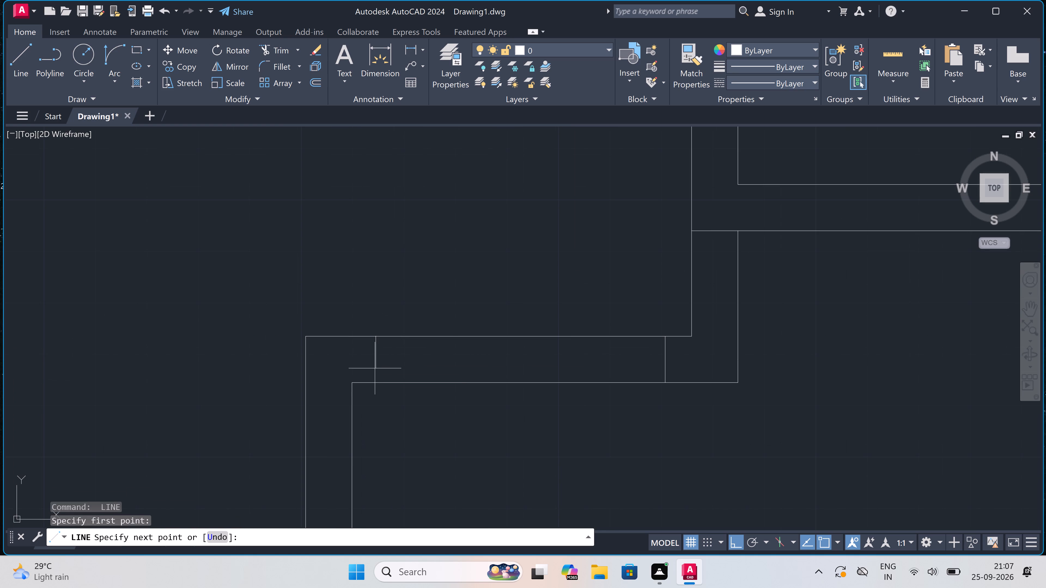
scroll(364, 375, up, 2)
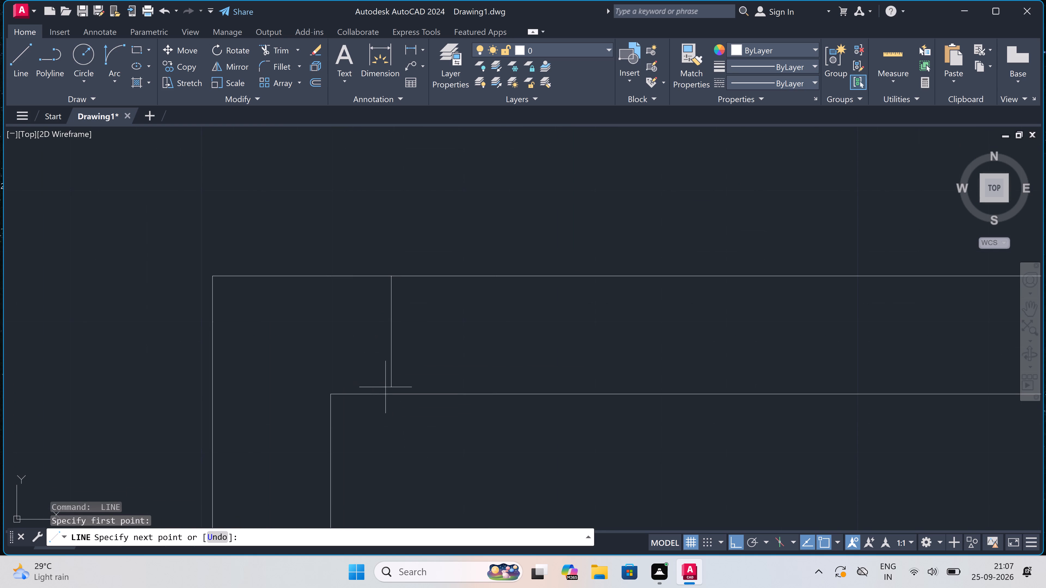
drag(389, 390, 390, 387)
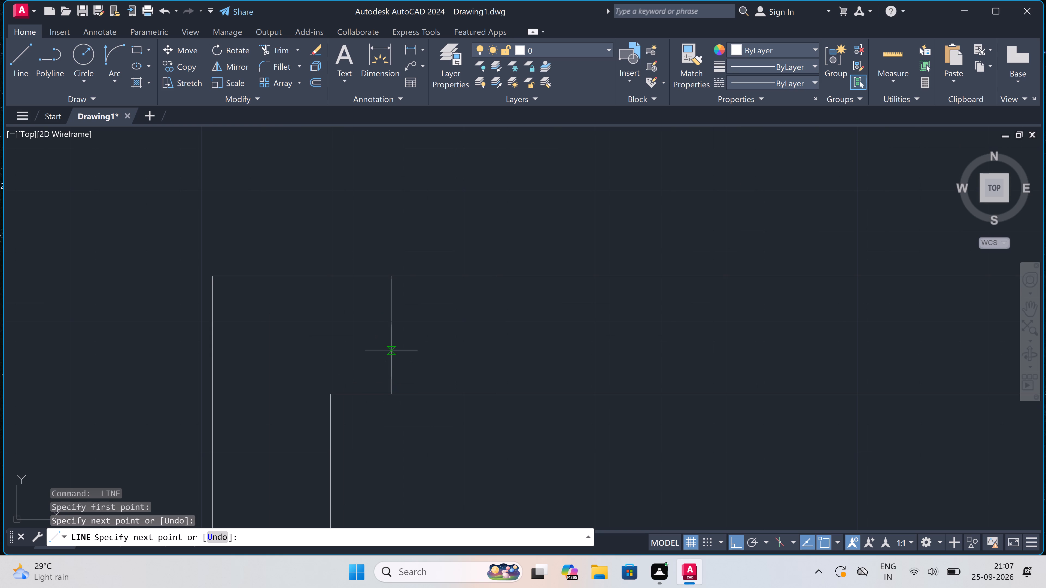
Draw the western door leaf from the midpoint of the western opening line, 2" east and 3' north.
click(393, 338)
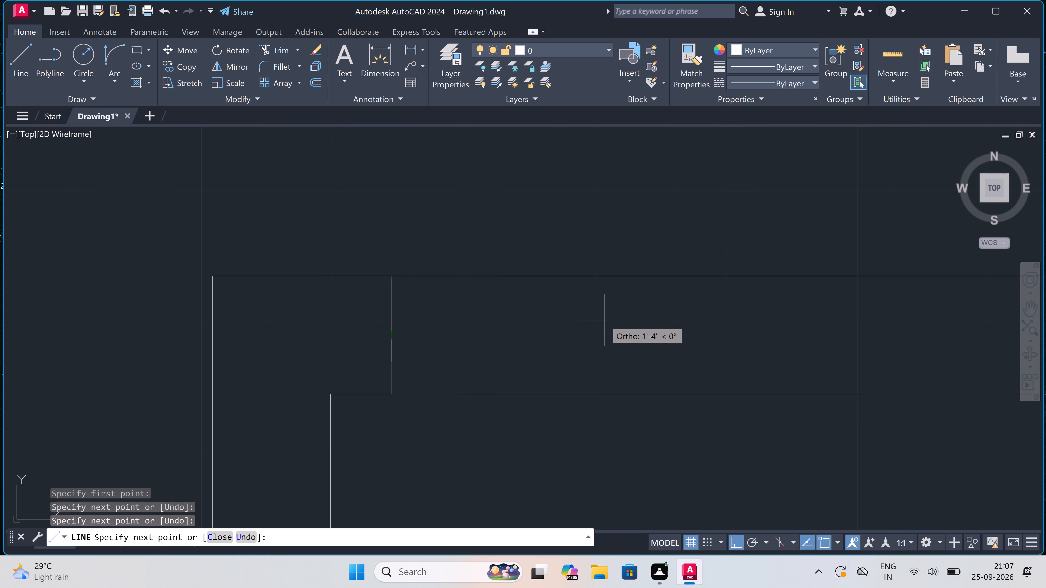
text(2")
key(space)
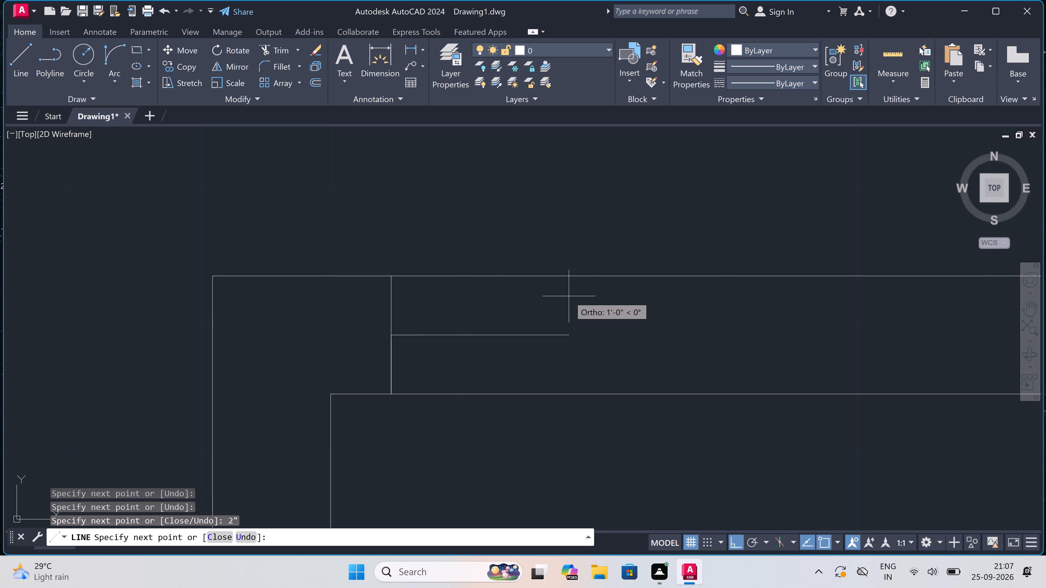
scroll(565, 303, down, 3)
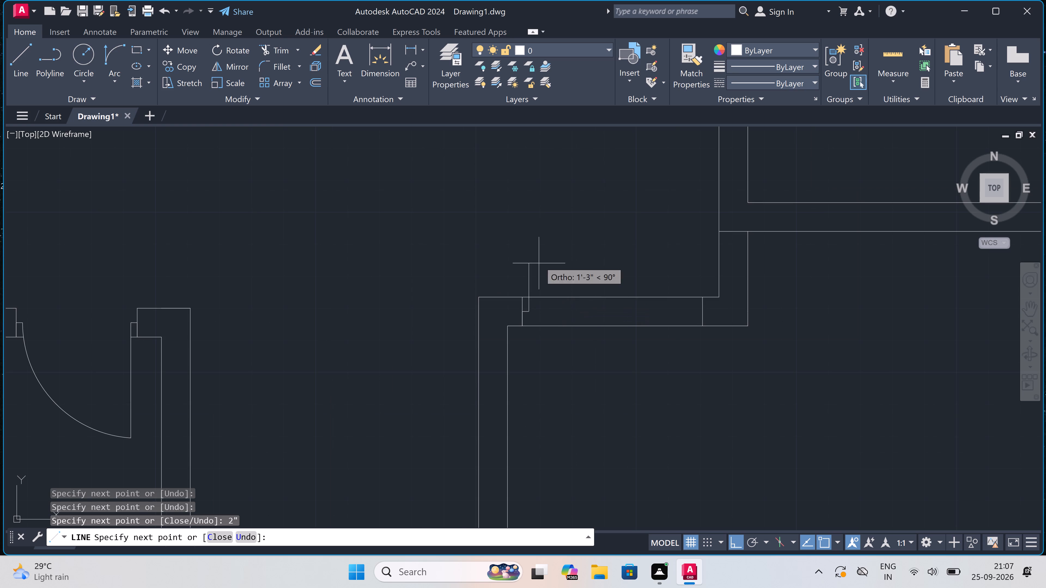
text(3')
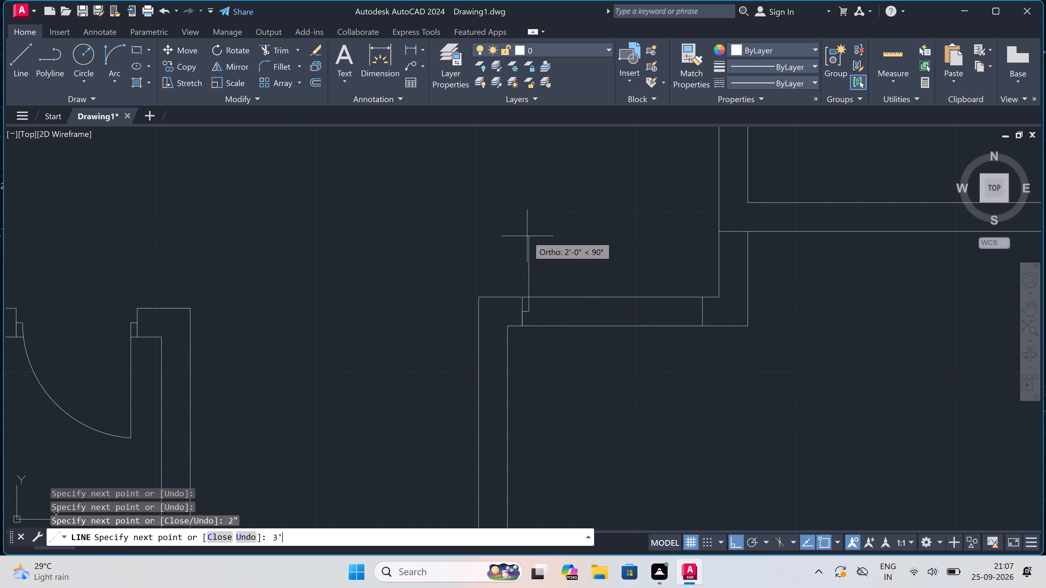
key(space)
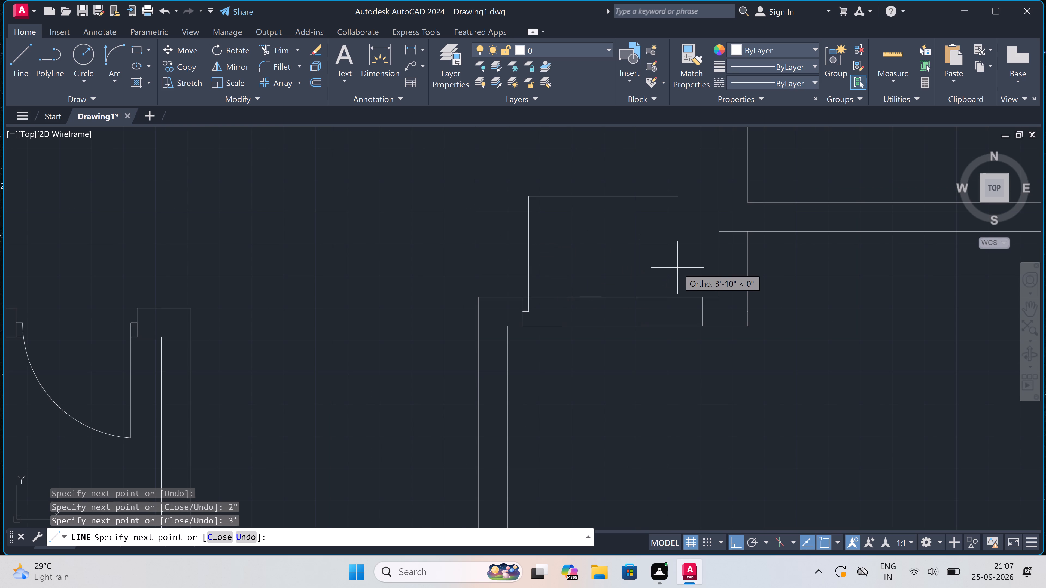
key(Escape)
Draw the eastern door leaf from the midpoint of the eastern opening line, 2" west and 3' north.
key(space)
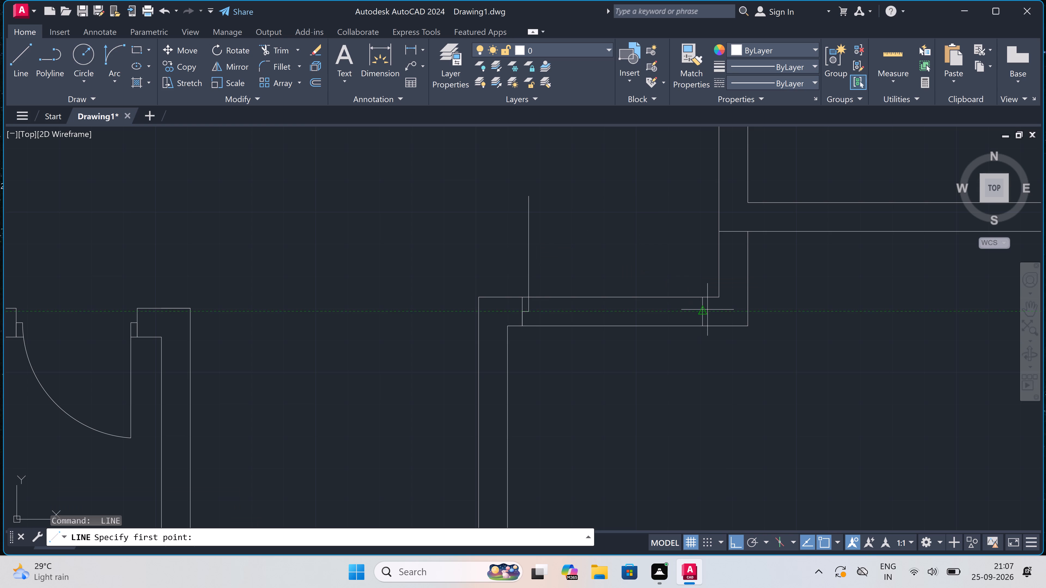
click(707, 308)
text(2")
key(space)
text(3')
key(space)
key(Escape)
Draw a short reference line north from the midpoint of the connecting wall's north face, between the two door leaves.
key(space)
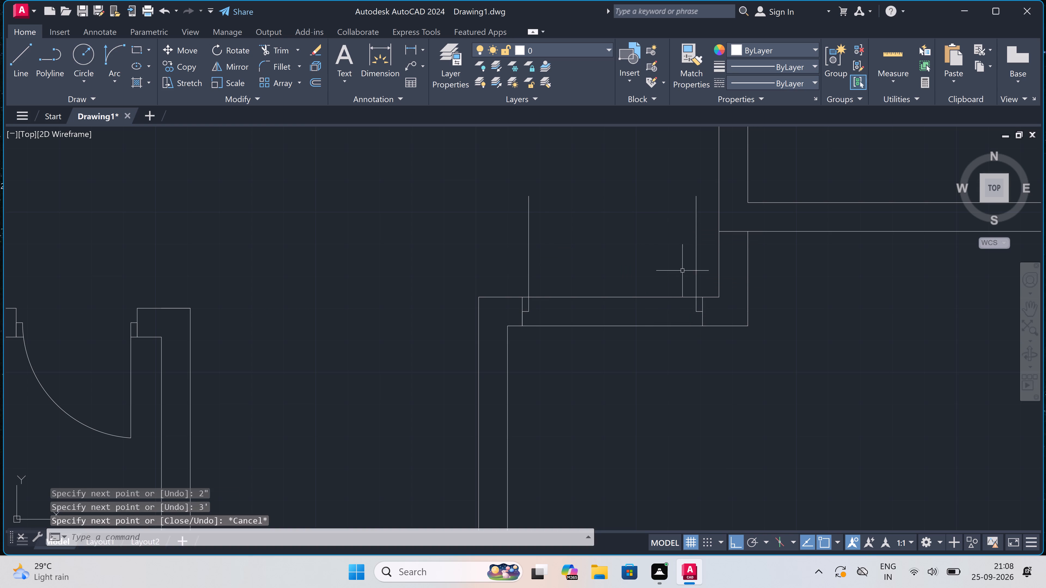
click(619, 292)
click(618, 261)
key(Escape)
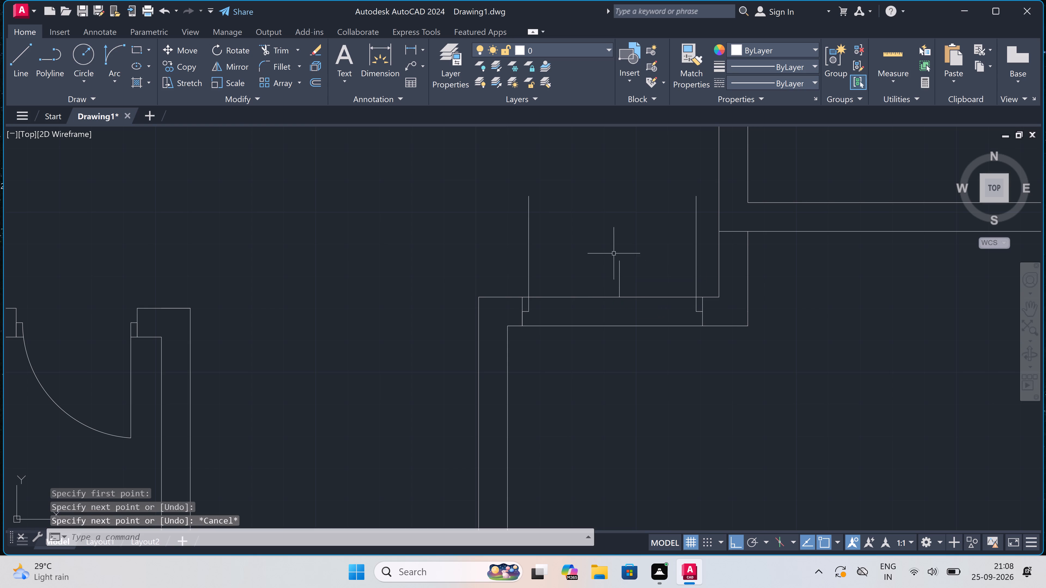
Draw the western leaf's swing arc from its north end to the foot of the central reference line, using start, end and direction.
click(118, 60)
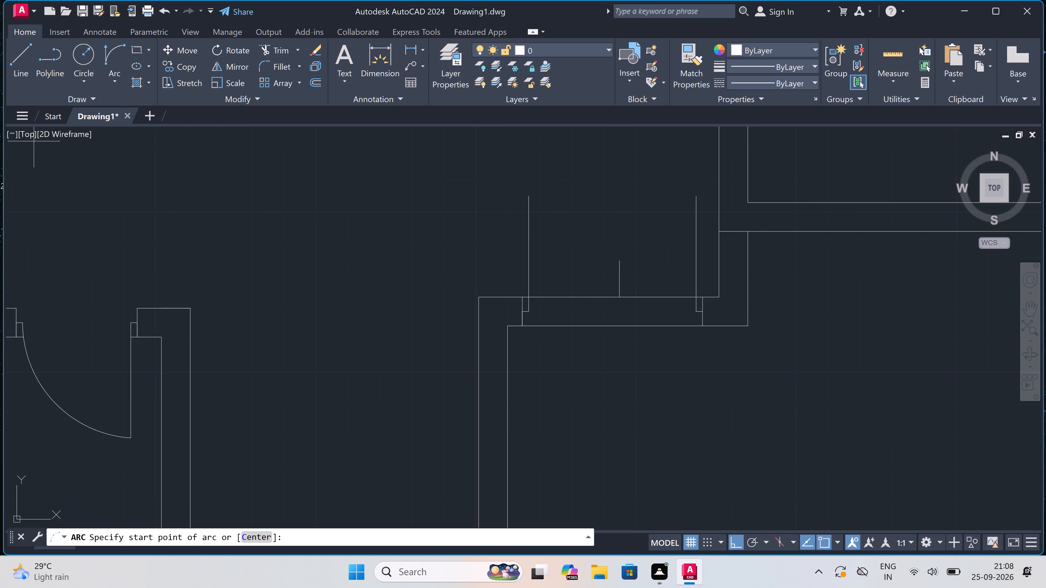
click(534, 197)
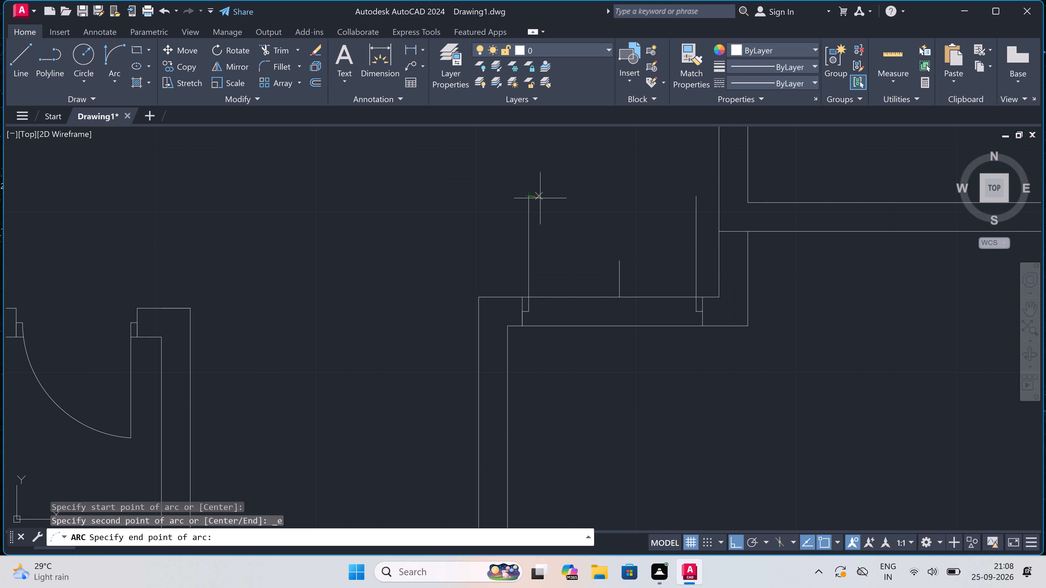
click(618, 295)
click(621, 238)
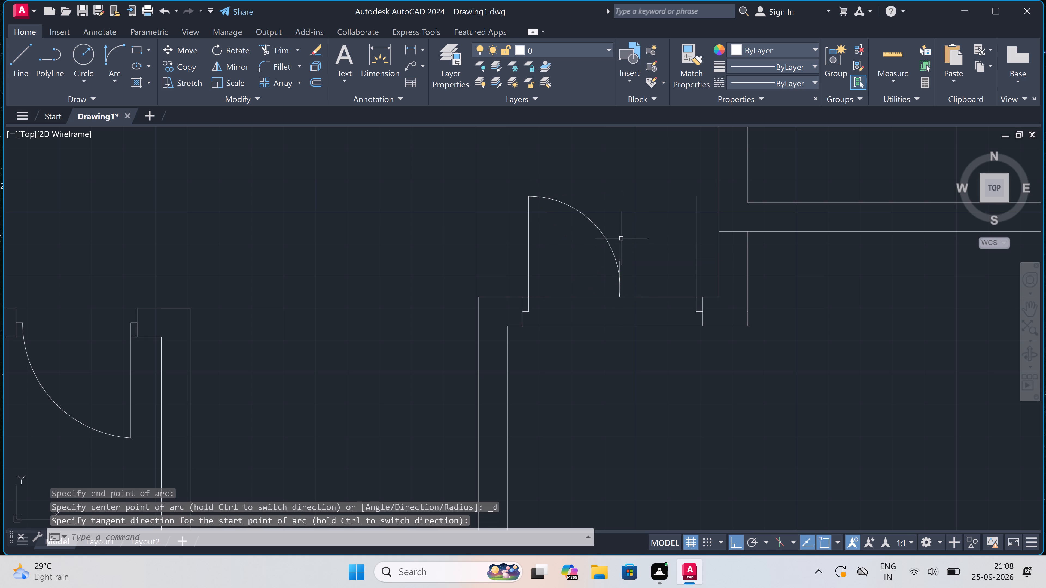
Draw a three-point arc from the eastern leaf's north end through the central reference line's foot, ending south of the wall.
key(space)
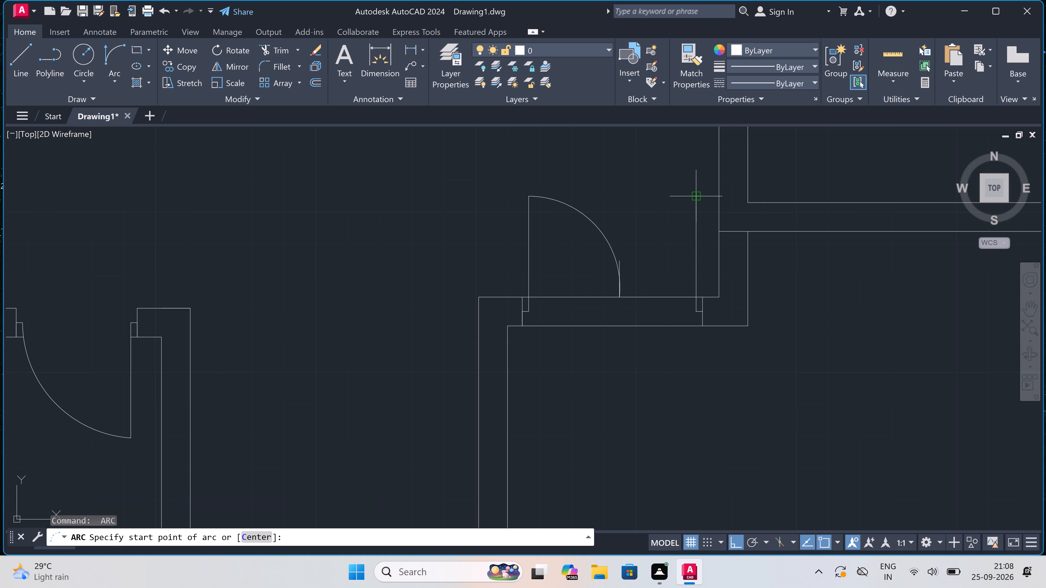
drag(695, 197, 693, 200)
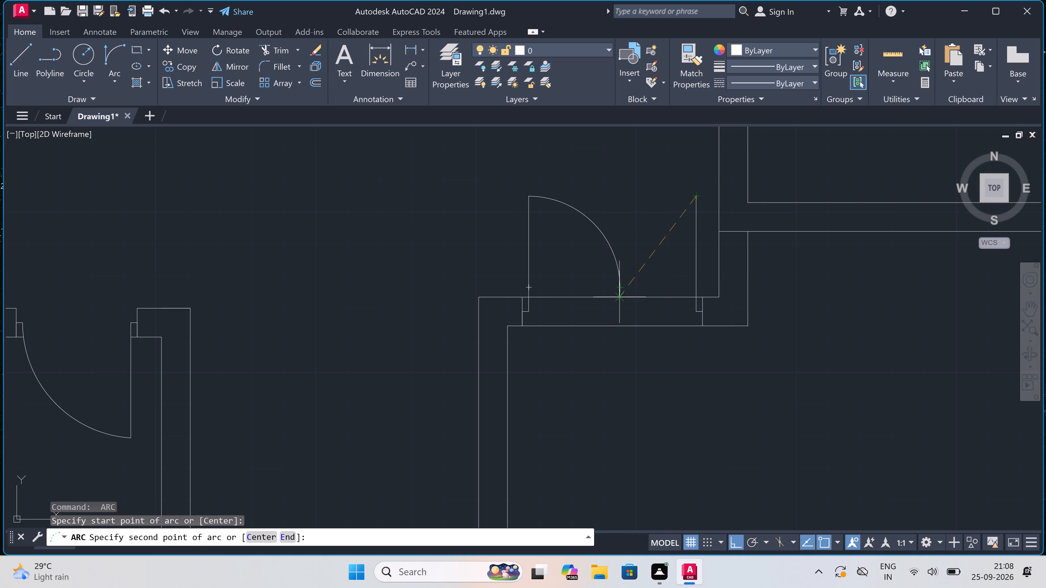
click(621, 296)
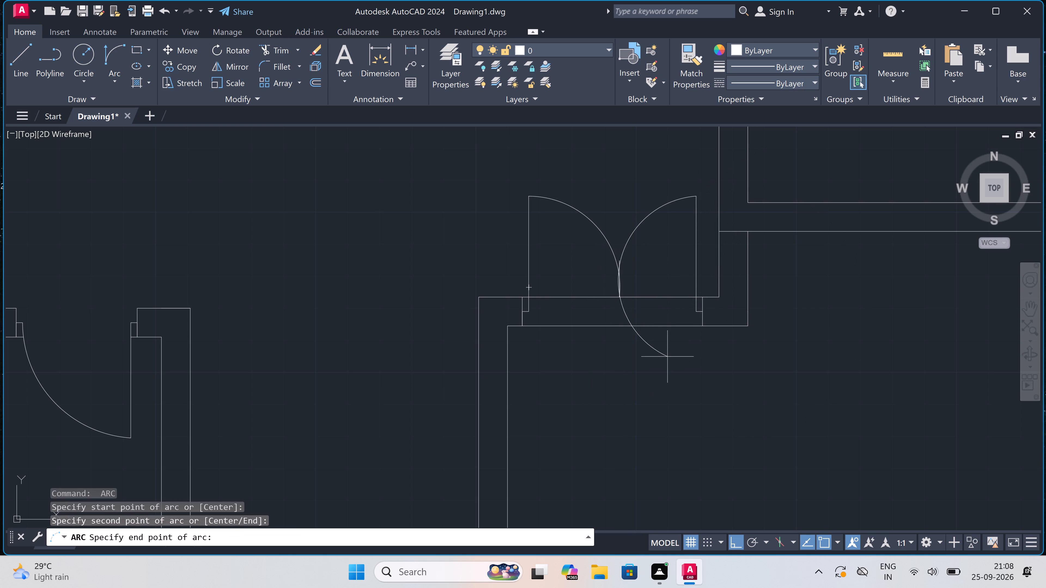
click(665, 353)
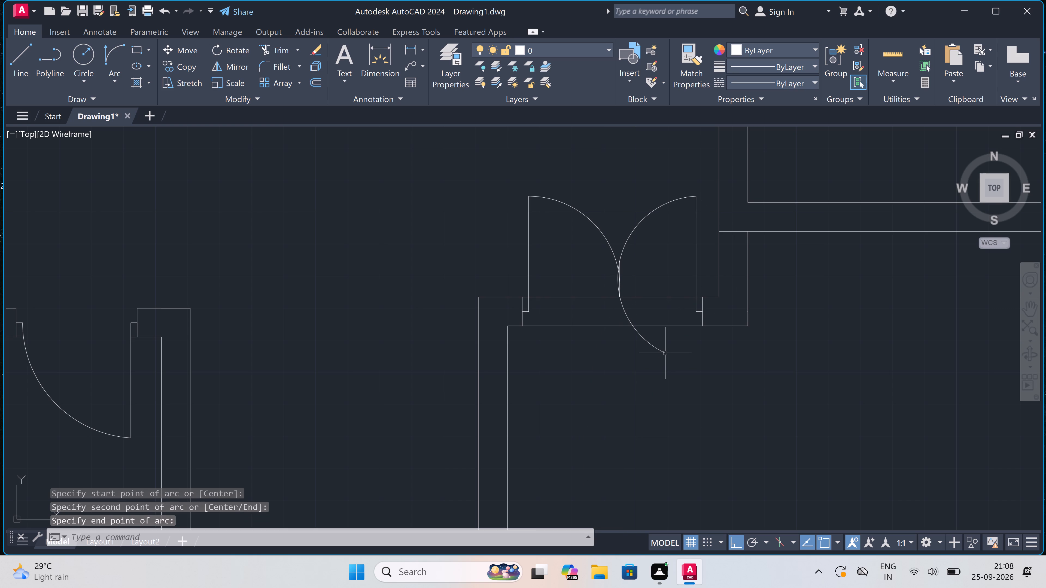
Trim both wall face lines out of the western half of the double-door opening, up to the western jamb.
text(tr)
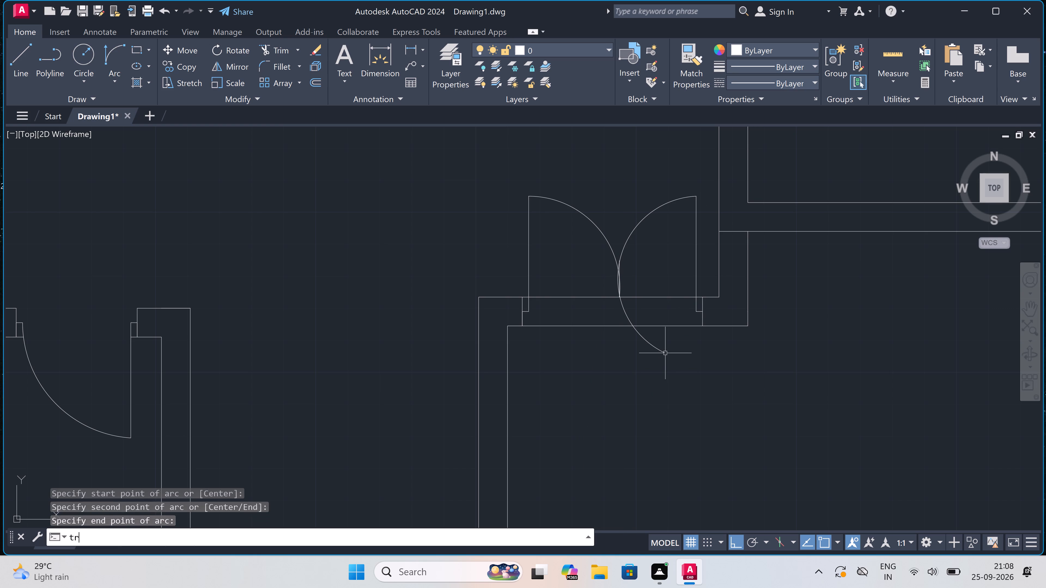
key(space)
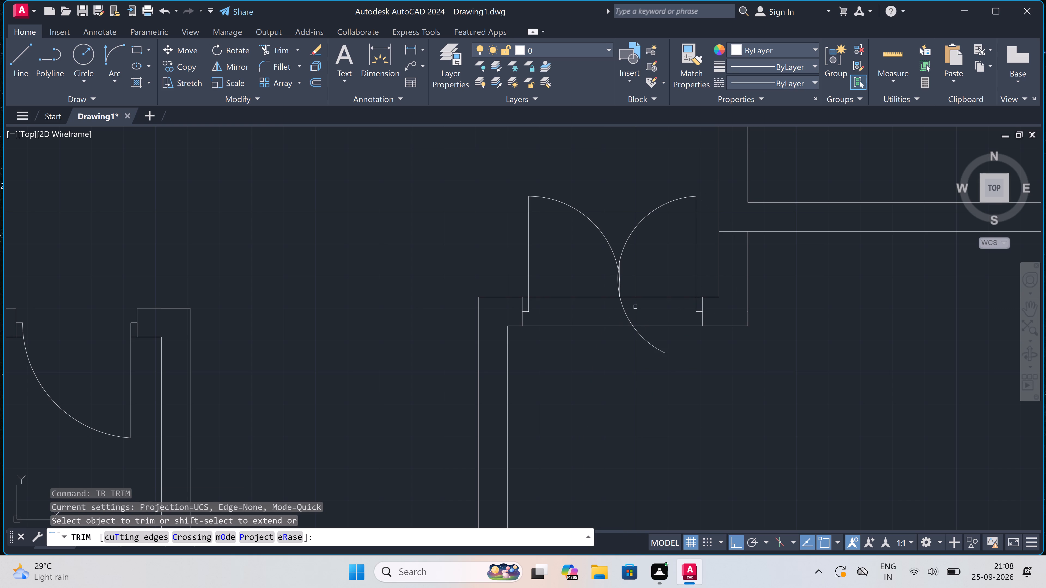
drag(631, 277, 630, 281)
click(594, 338)
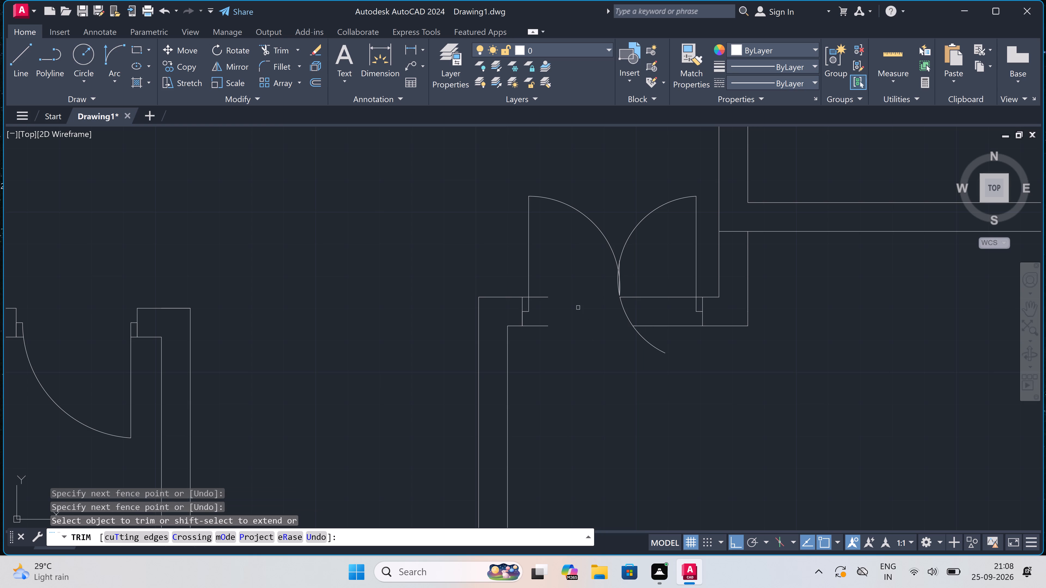
scroll(530, 290, up, 1)
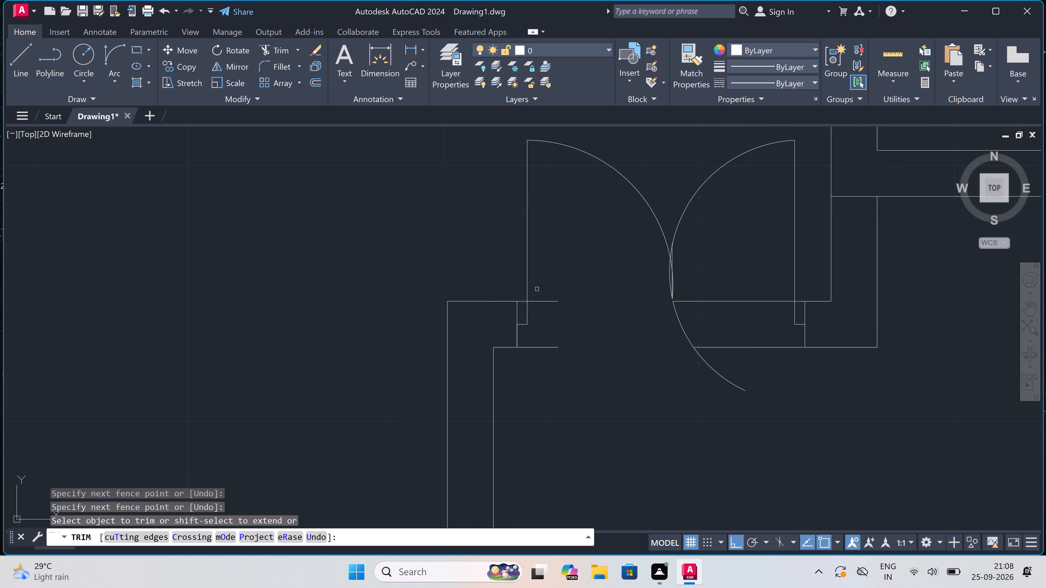
double_click(537, 289)
double_click(541, 357)
Trim away the central reference line and the overlapping arc ends so the two door swings meet at a single point.
scroll(664, 301, up, 1)
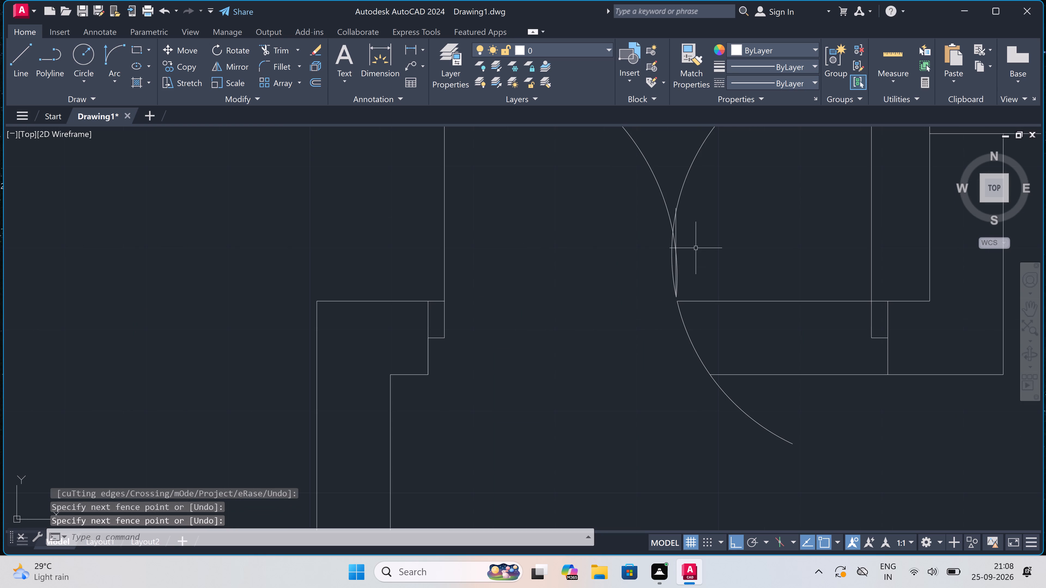
key(space)
click(696, 248)
double_click(622, 278)
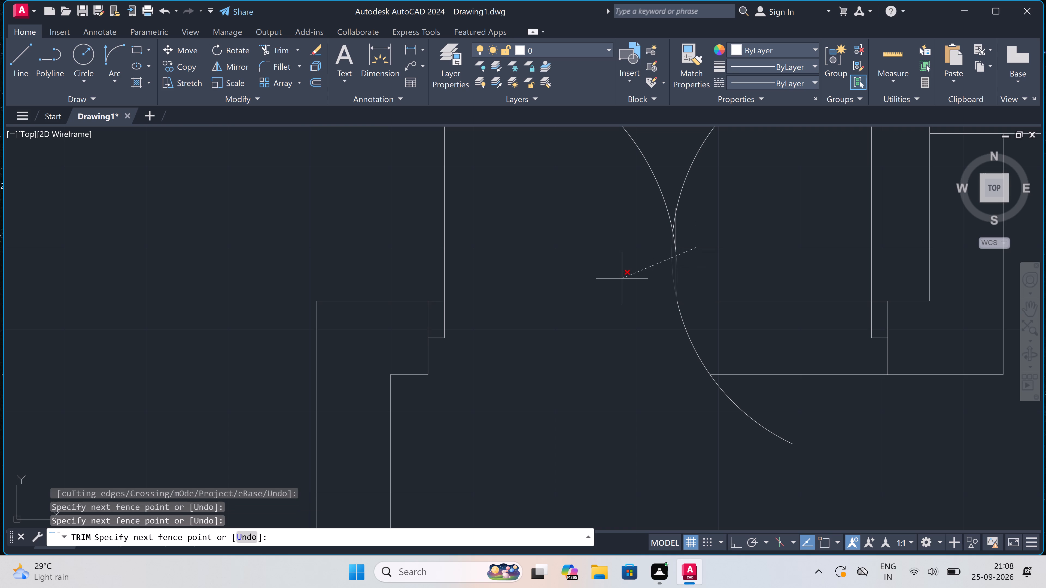
scroll(667, 231, up, 3)
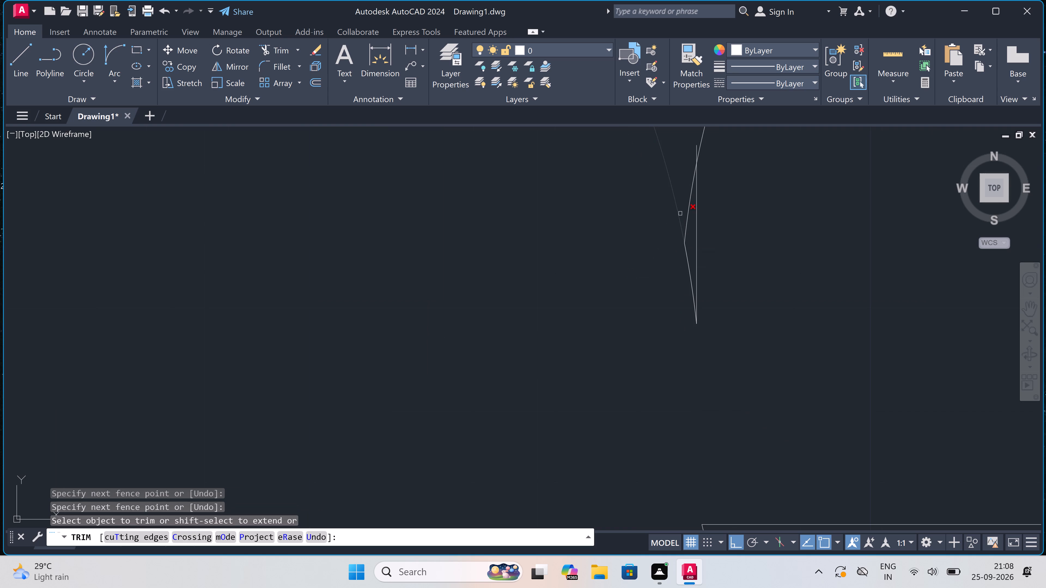
double_click(695, 220)
double_click(713, 214)
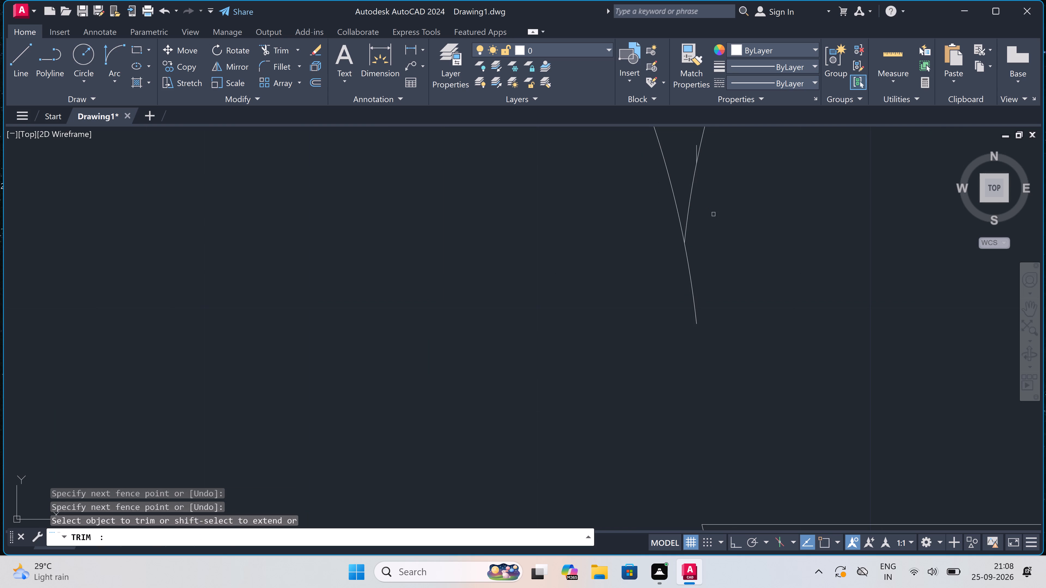
click(706, 246)
scroll(692, 157, down, 2)
scroll(695, 147, up, 5)
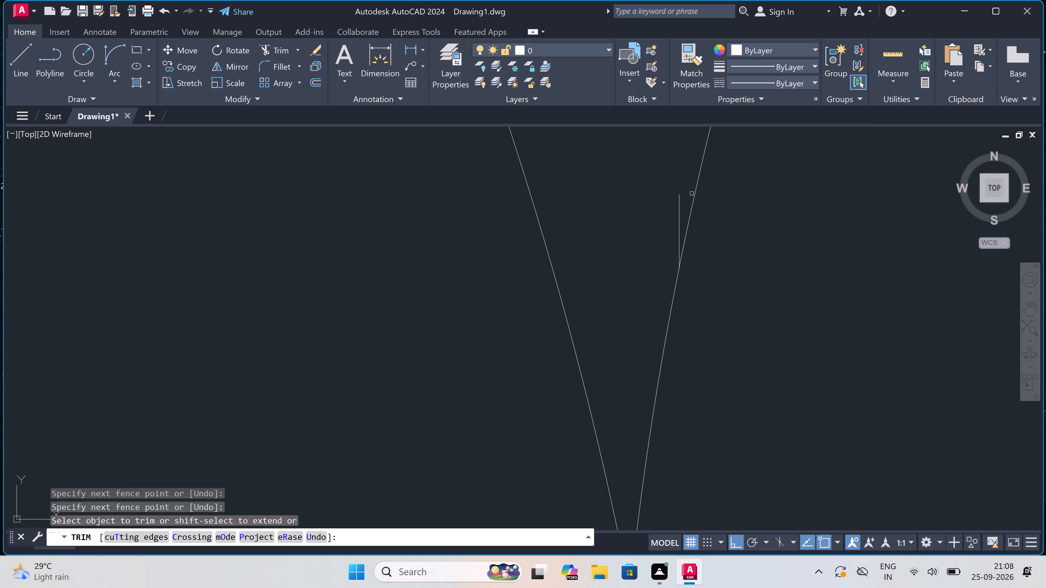
scroll(689, 198, up, 2)
click(689, 197)
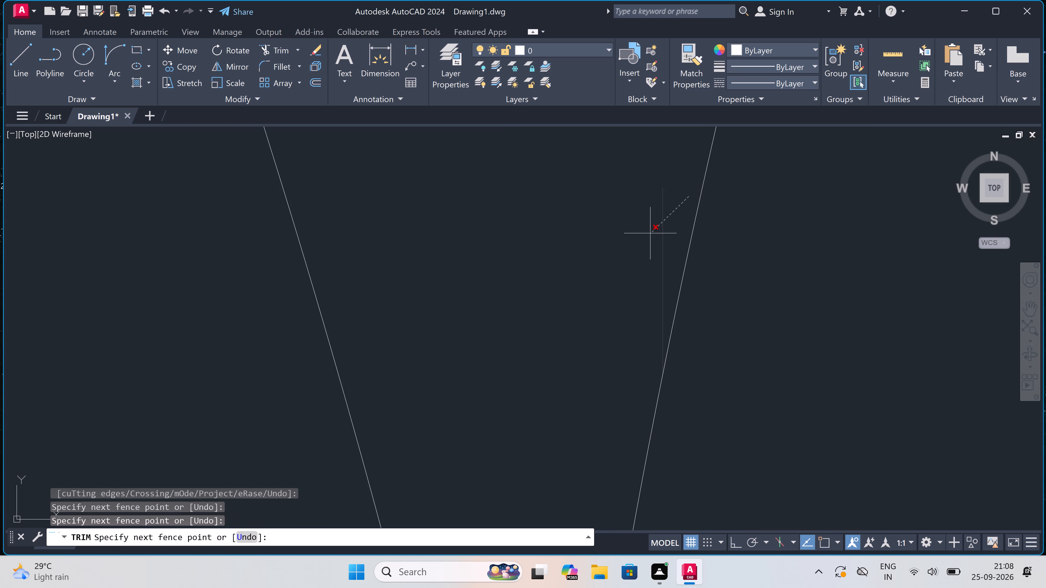
double_click(649, 235)
scroll(649, 234, down, 5)
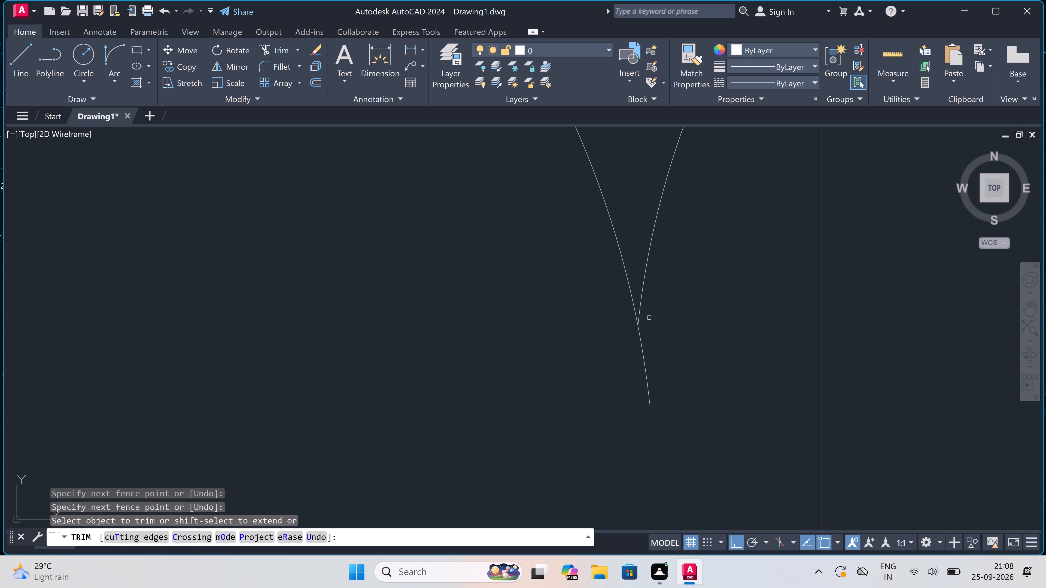
double_click(650, 356)
double_click(609, 354)
scroll(607, 351, down, 3)
Trim the wall face lines from the eastern half of the double-door opening and remove the eastern arc's leftover southern tail.
scroll(607, 351, down, 2)
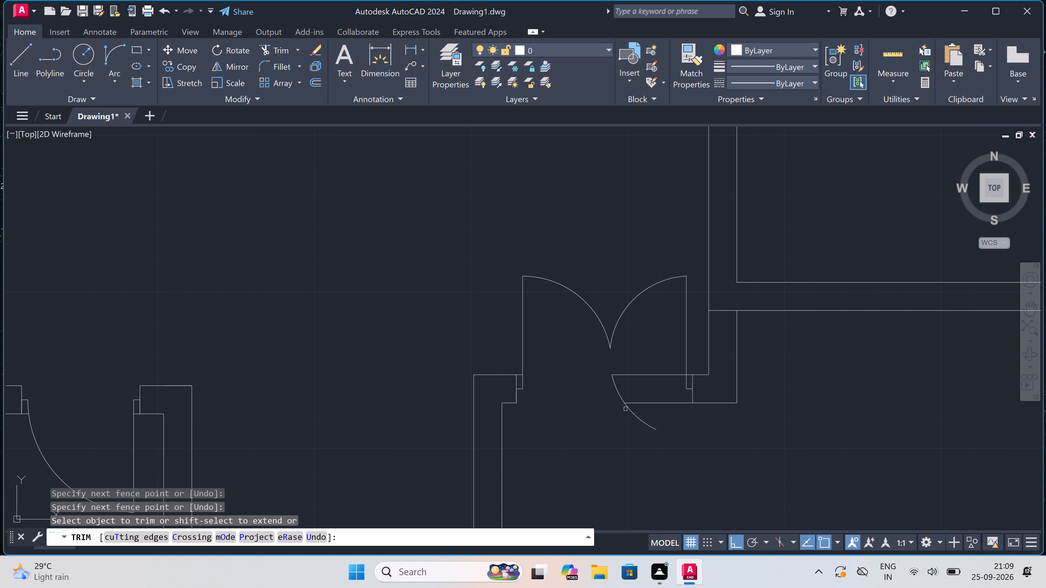
click(625, 409)
click(627, 407)
click(636, 357)
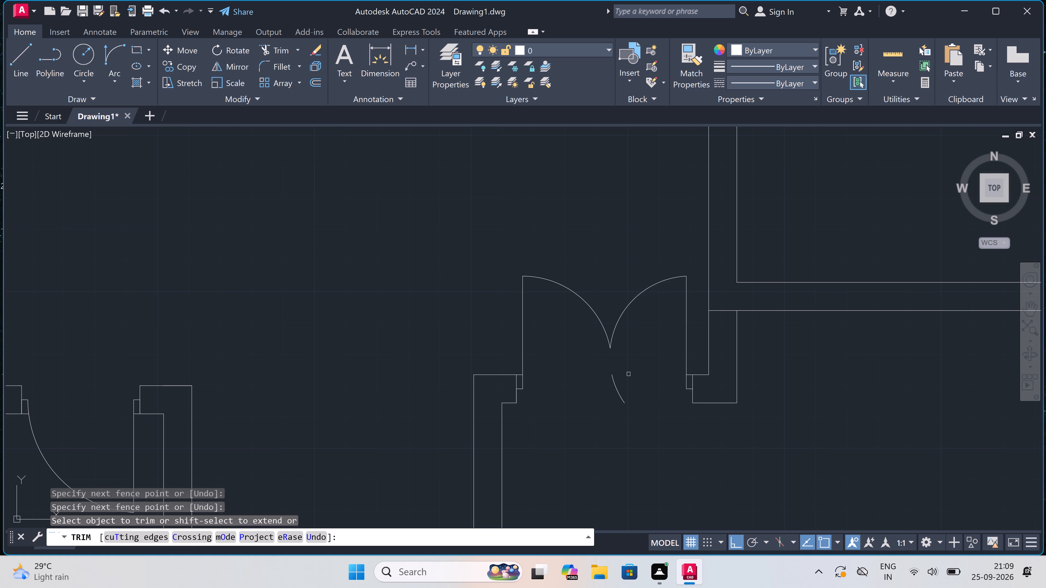
double_click(630, 382)
click(618, 388)
click(618, 388)
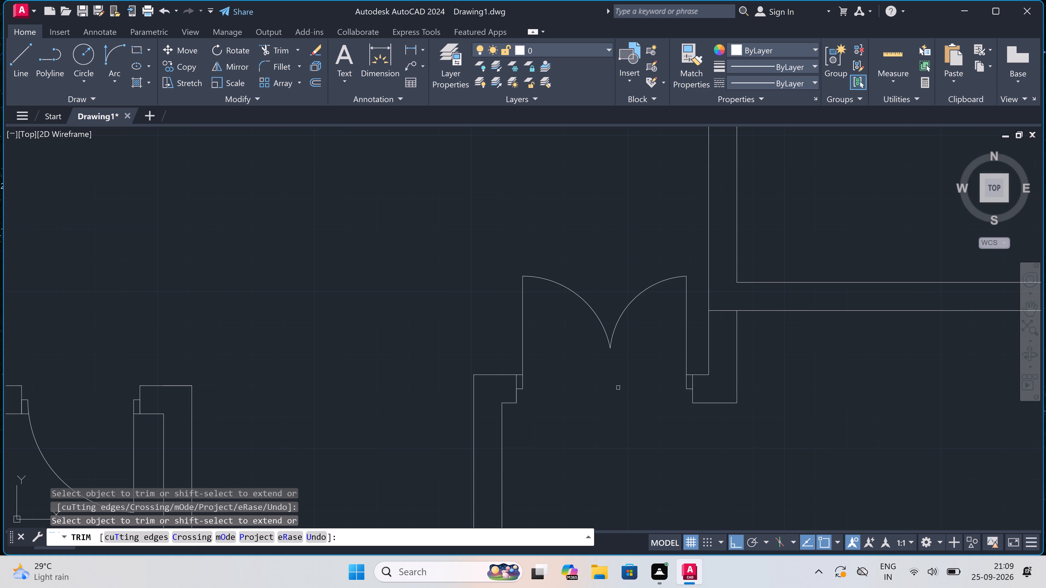
key(Escape)
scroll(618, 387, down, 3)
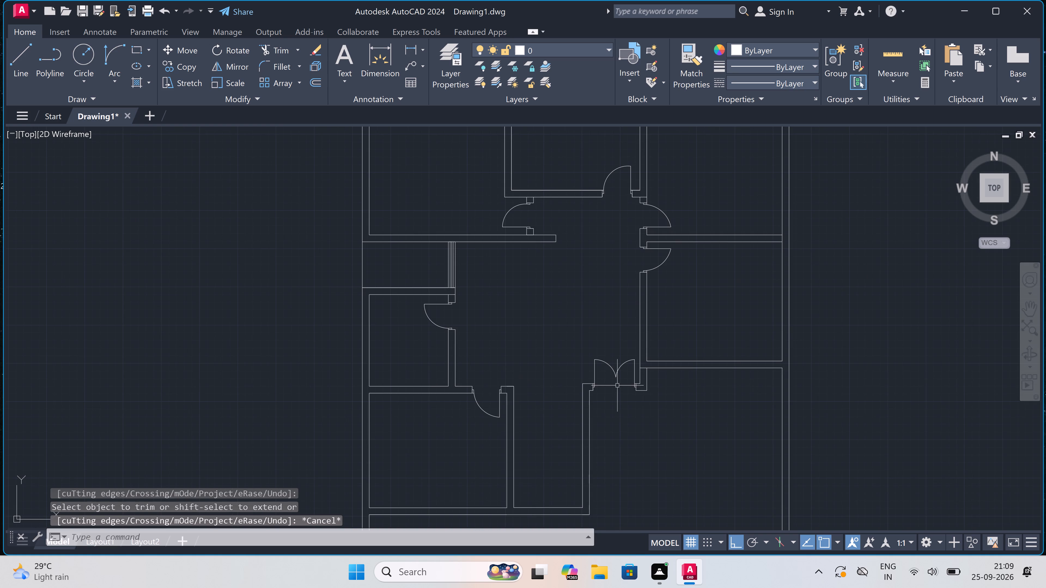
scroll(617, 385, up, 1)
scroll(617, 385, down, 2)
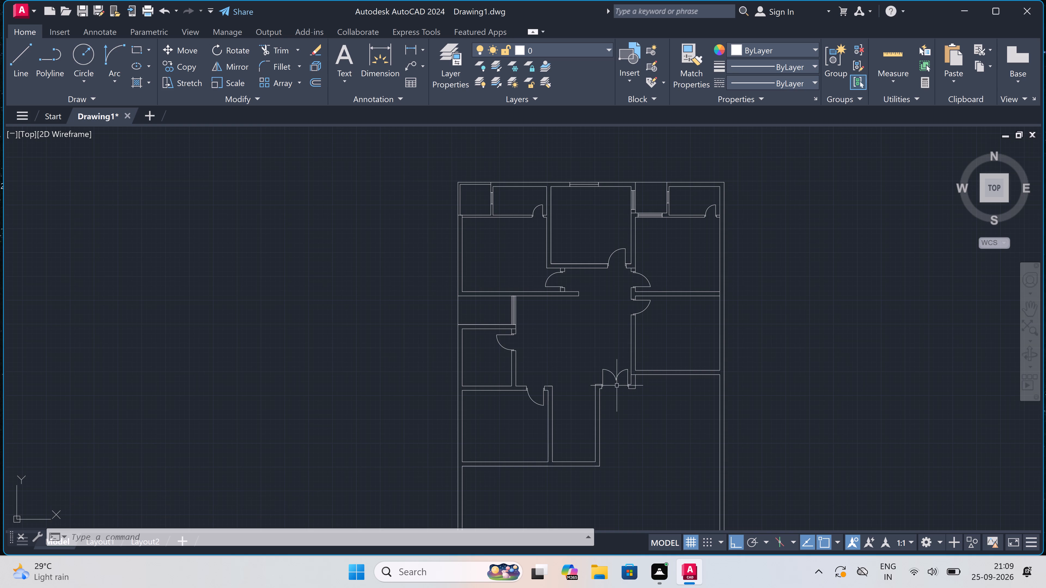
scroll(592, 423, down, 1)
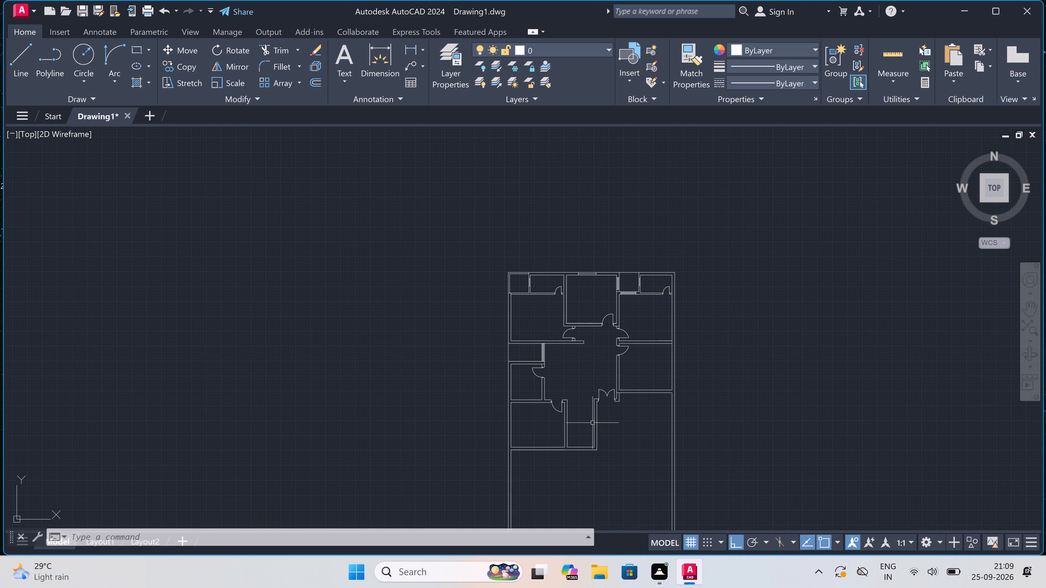
Draw a 4.5" thick partition across the narrow recess southwest of the double door, 5' north of its southern wall.
scroll(574, 452, up, 2)
scroll(576, 424, up, 1)
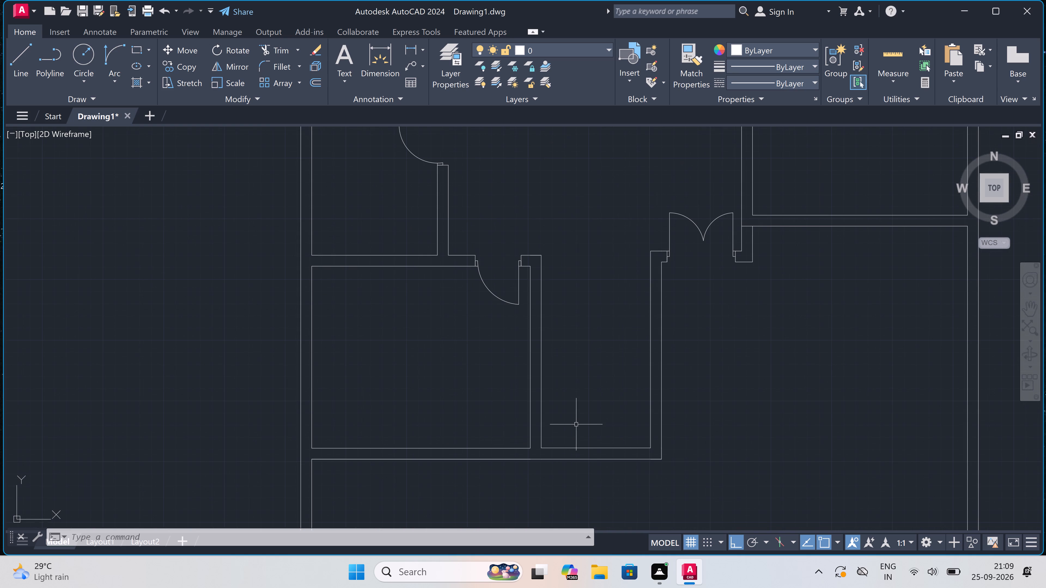
text(l)
key(space)
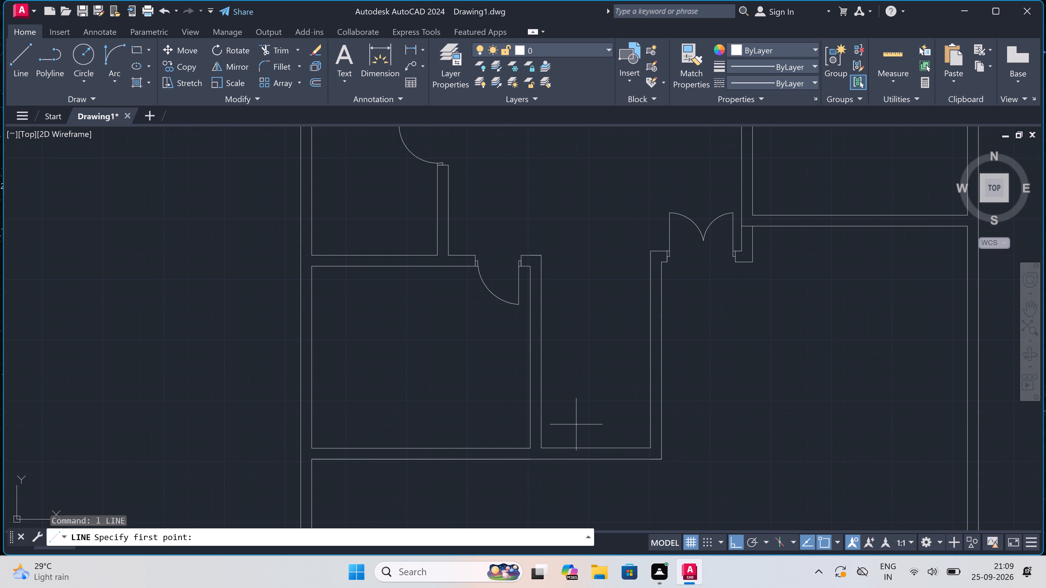
click(542, 445)
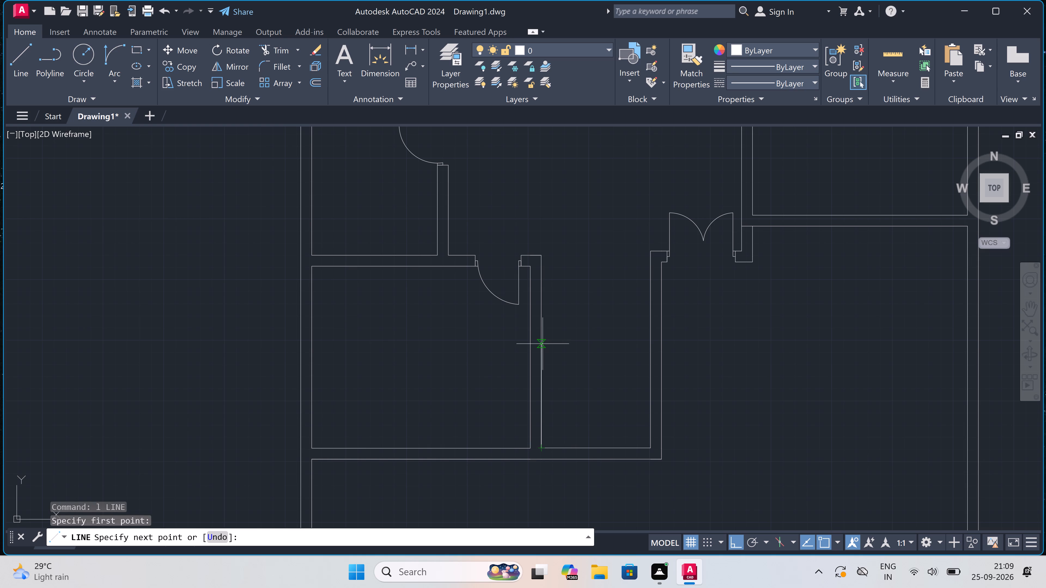
text(5')
key(space)
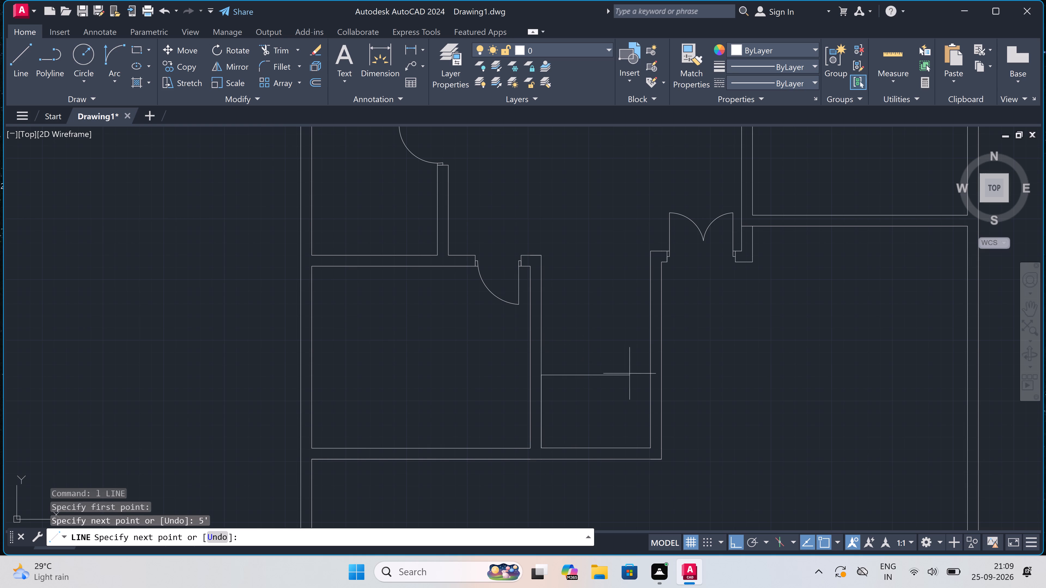
click(650, 375)
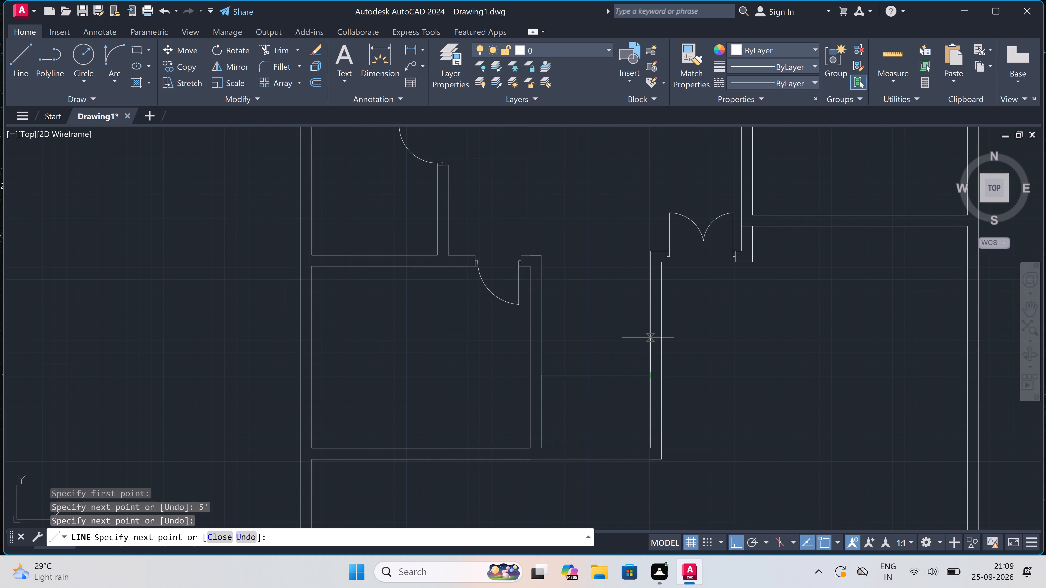
key(9)
key(BackSpace)
text(4.5)
text(")
key(space)
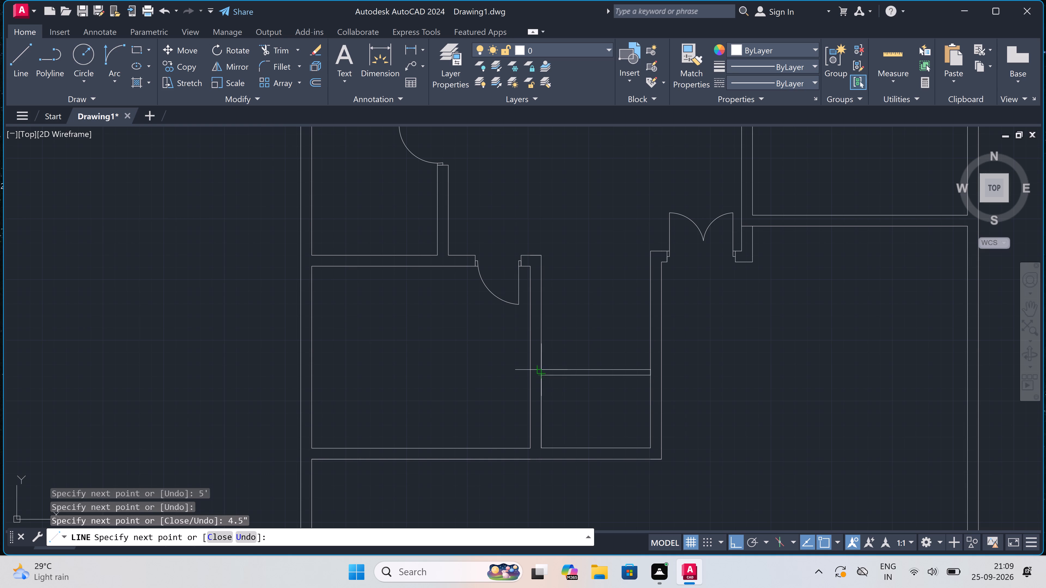
scroll(544, 366, up, 3)
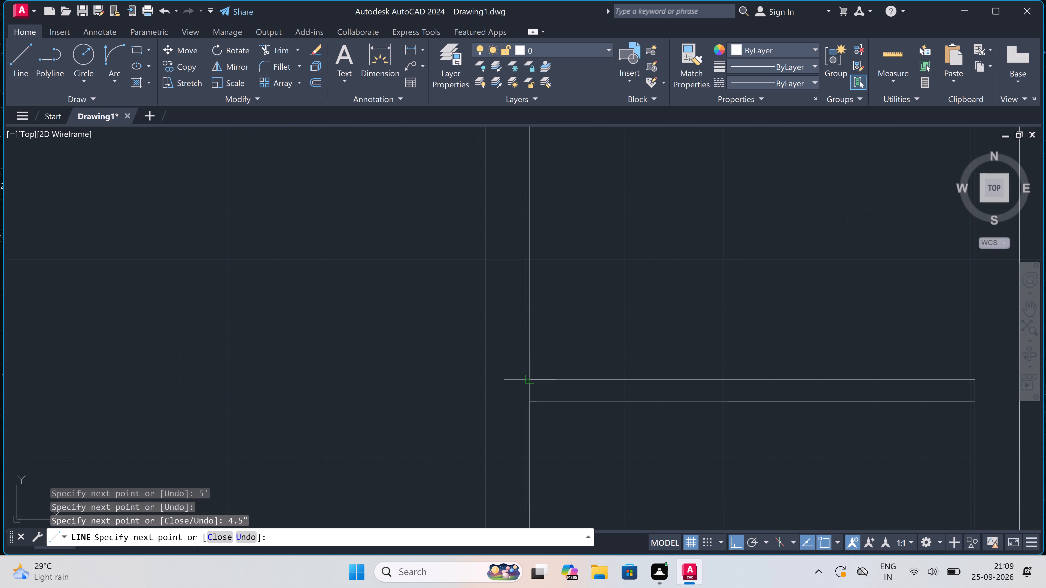
click(529, 380)
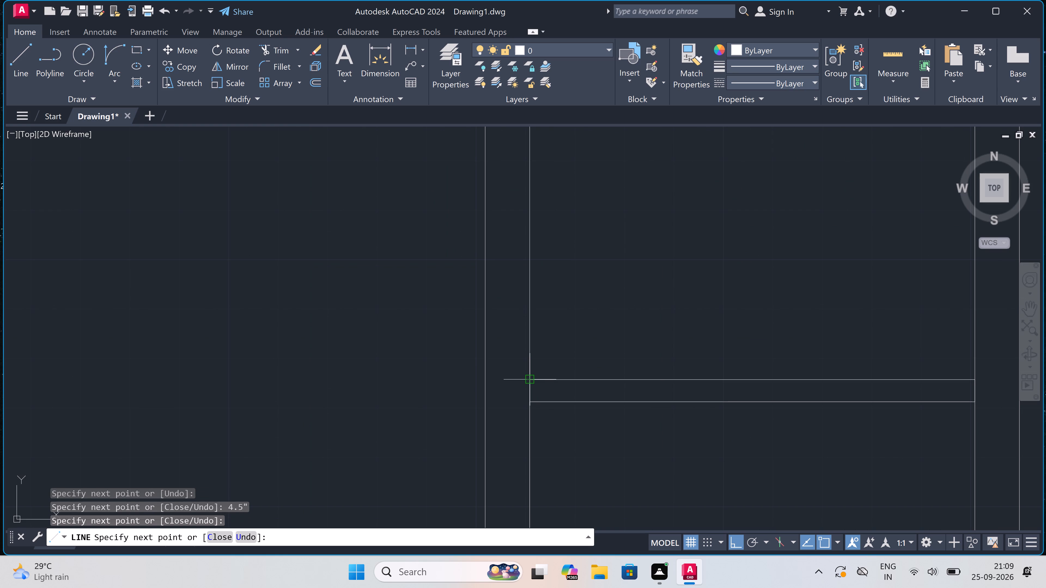
key(Escape)
Draw two jamb lines across the new partition, one near its western end and one a little west of its middle.
key(space)
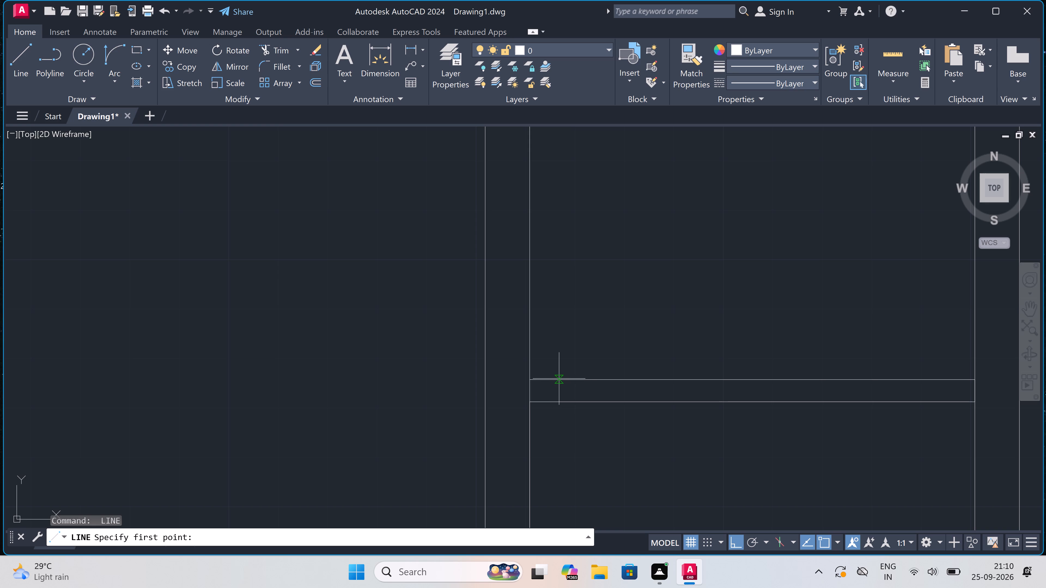
double_click(567, 379)
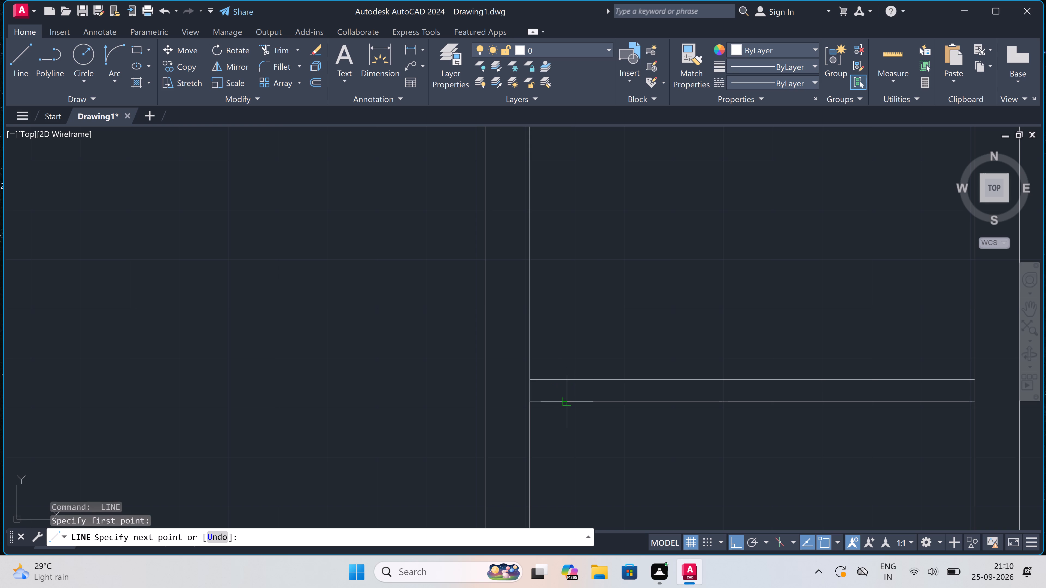
double_click(569, 400)
key(Escape)
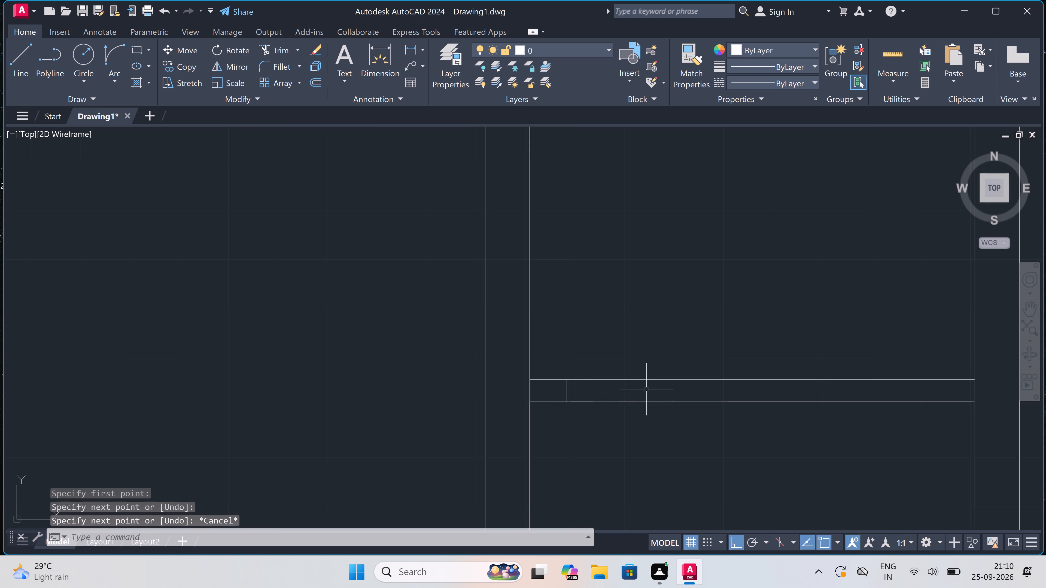
key(space)
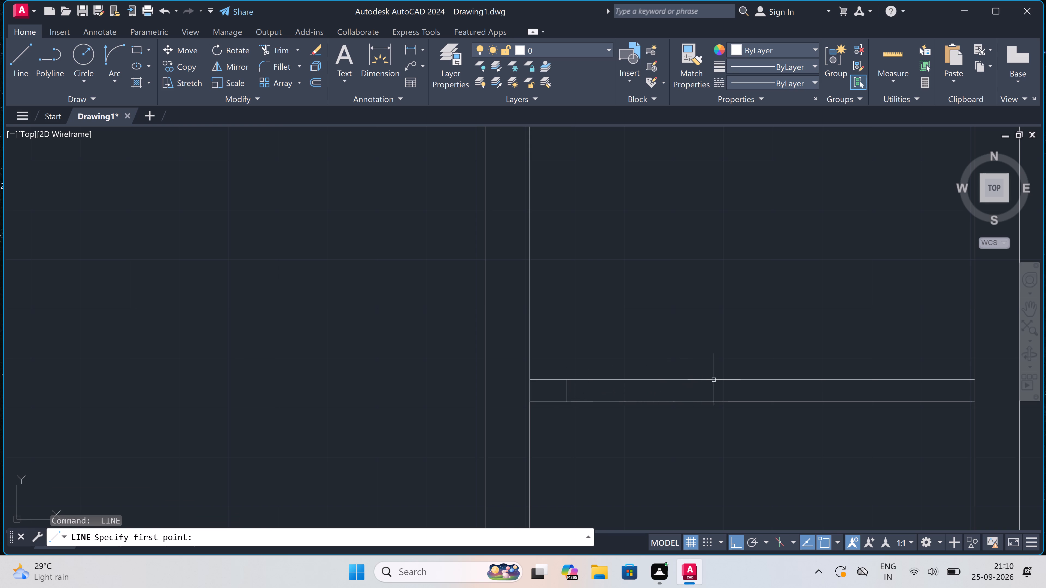
double_click(722, 378)
double_click(722, 402)
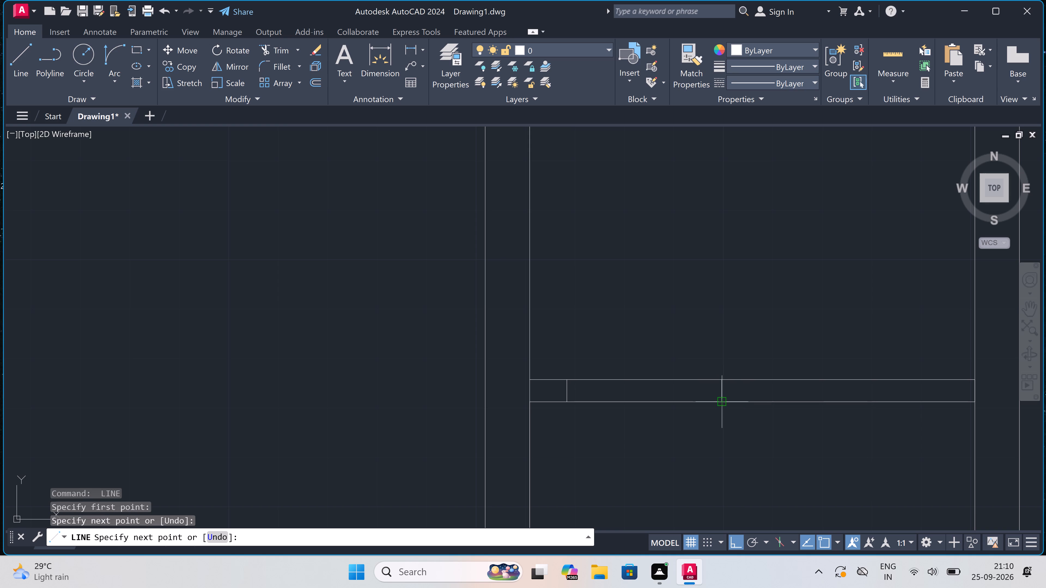
key(Escape)
Trim both partition face lines between the two jamb lines to form an opening.
key(t)
key(r)
key(space)
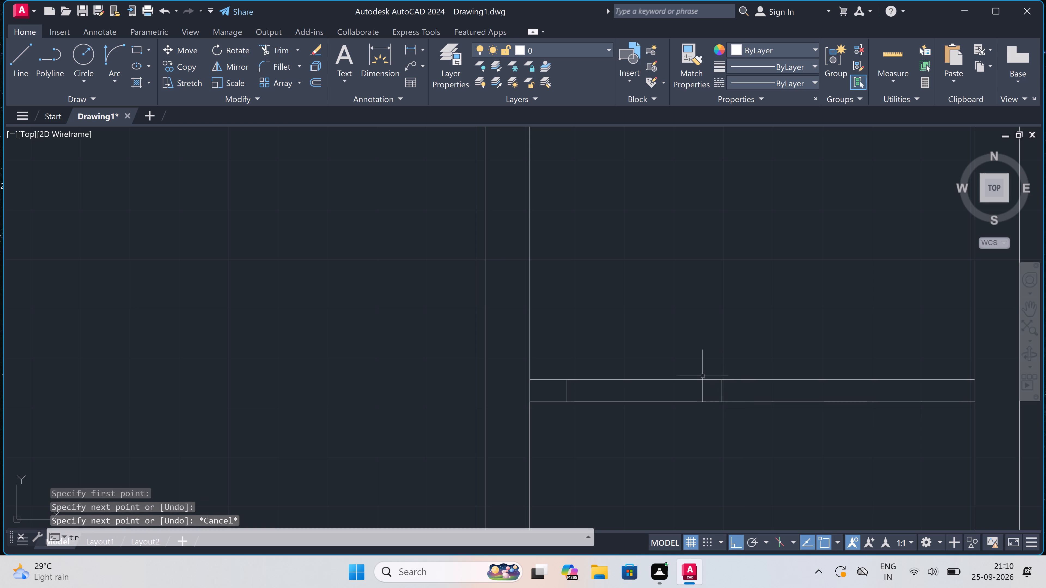
drag(681, 355, 681, 359)
click(673, 417)
click(661, 360)
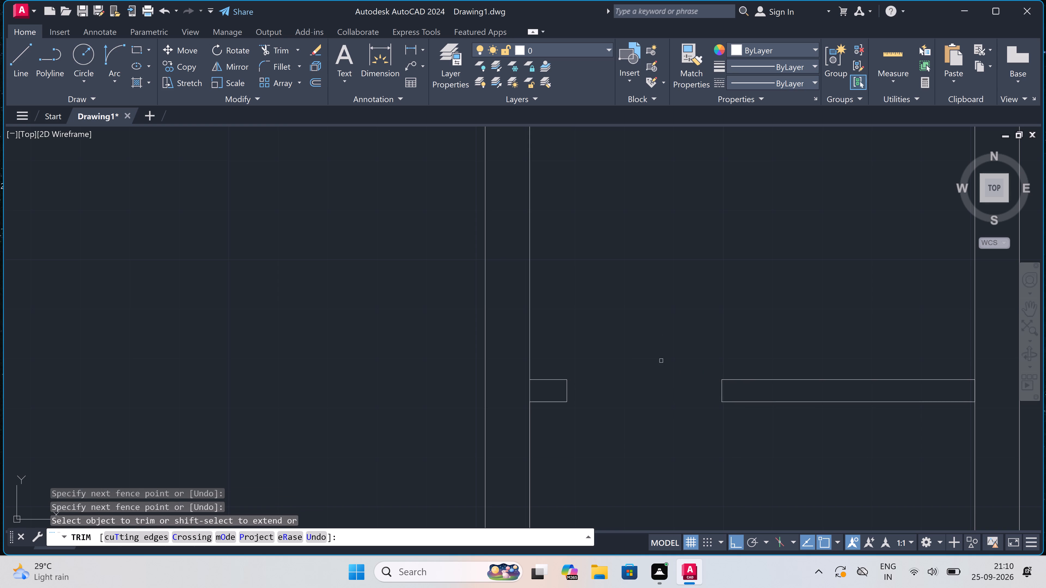
key(Escape)
Draw a line across the new partition opening, joining the midpoints of the eastern and western jambs.
key(l)
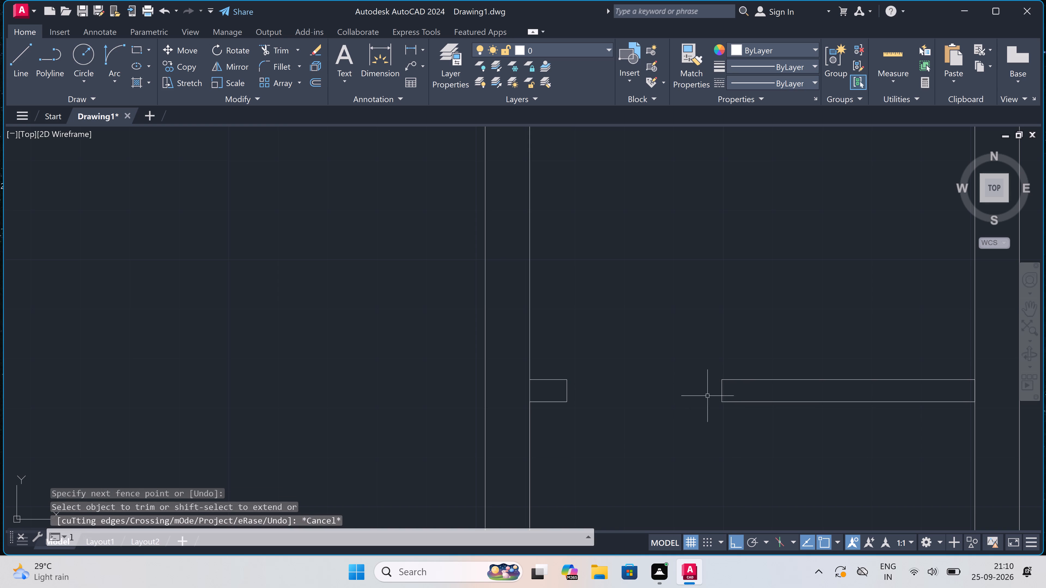
key(space)
scroll(717, 391, up, 2)
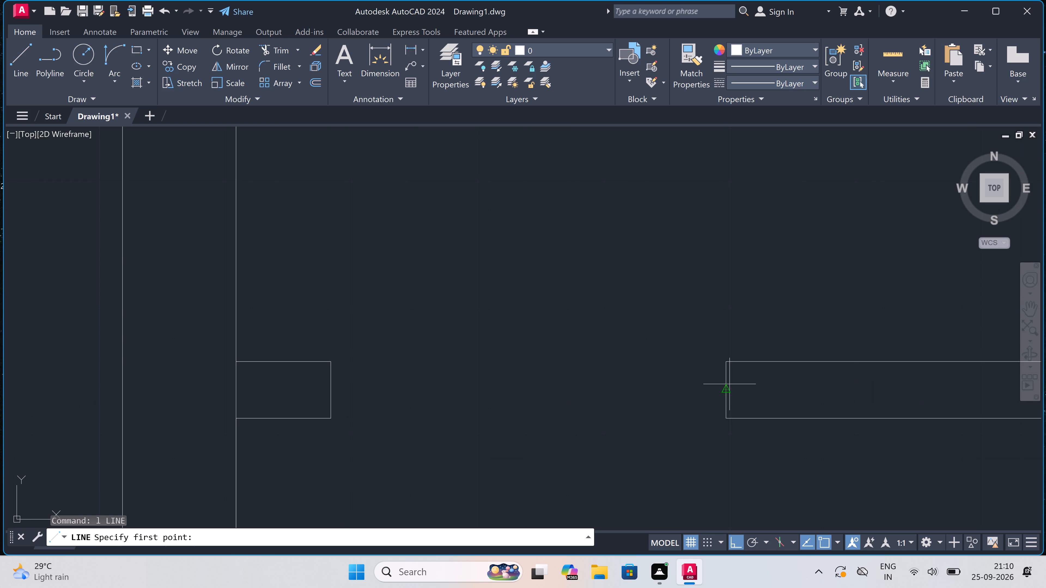
click(727, 386)
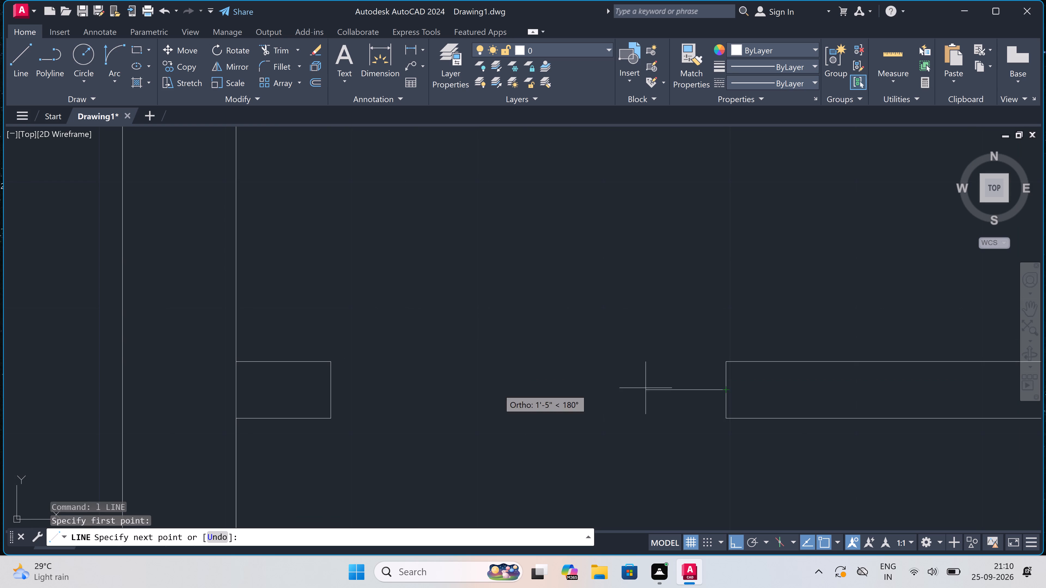
click(329, 391)
key(Escape)
scroll(410, 338, down, 2)
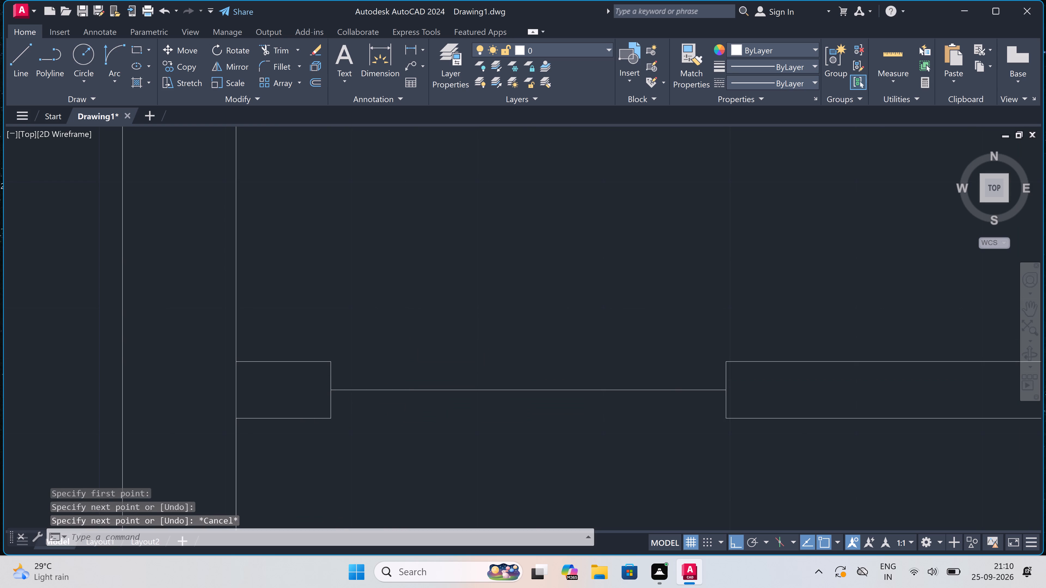
scroll(411, 338, down, 4)
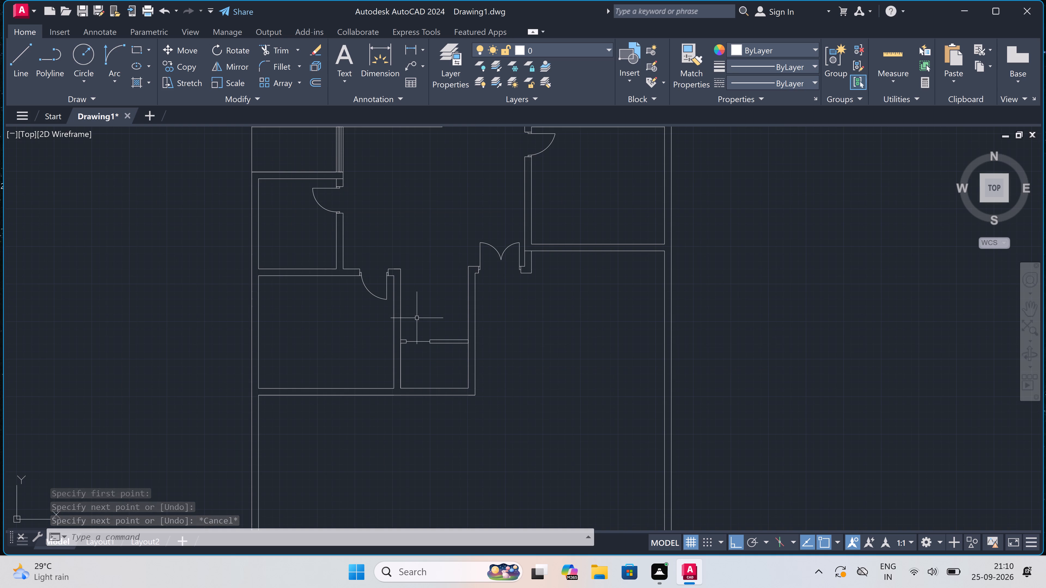
scroll(437, 321, up, 2)
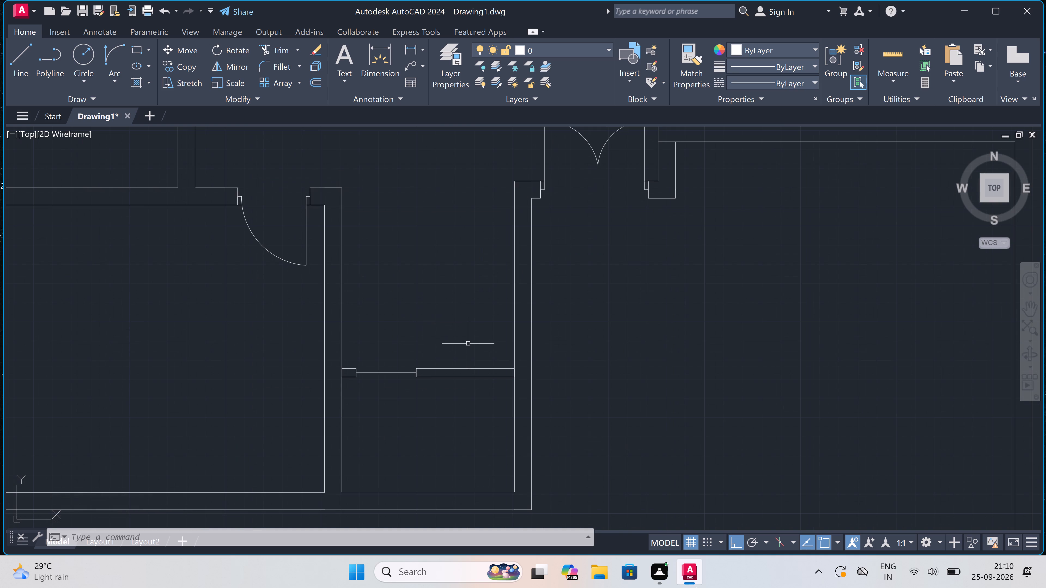
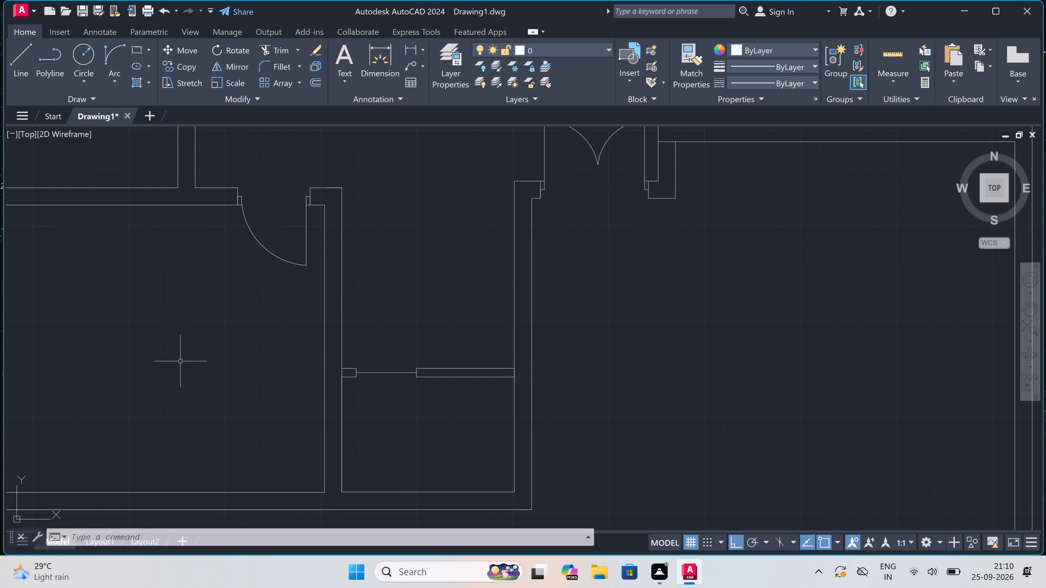
Extend the outer line of the southwest room's bottom wall west to the building's outer wall line.
scroll(505, 301, down, 4)
scroll(411, 299, up, 3)
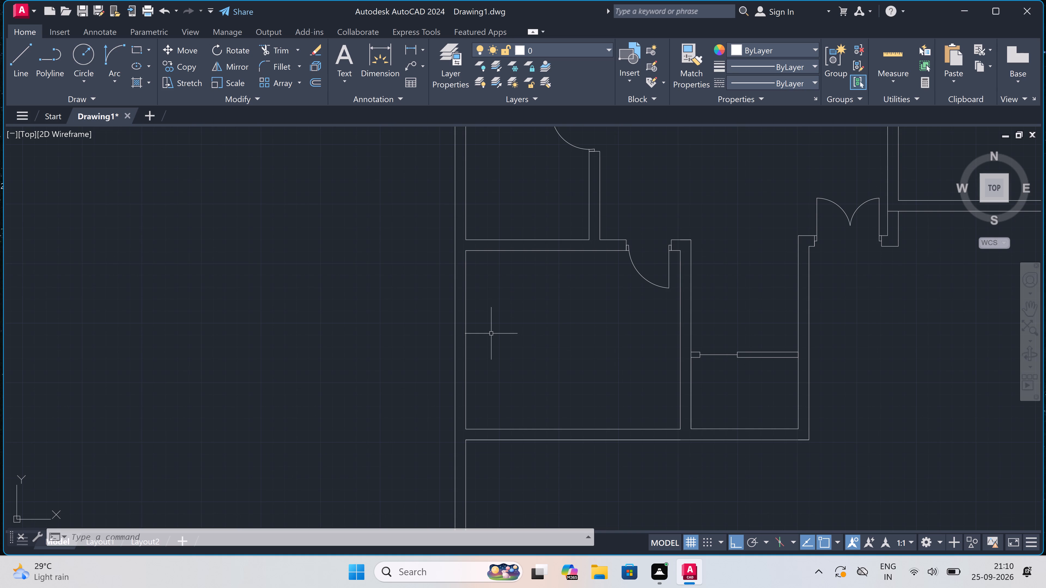
text(ex)
key(space)
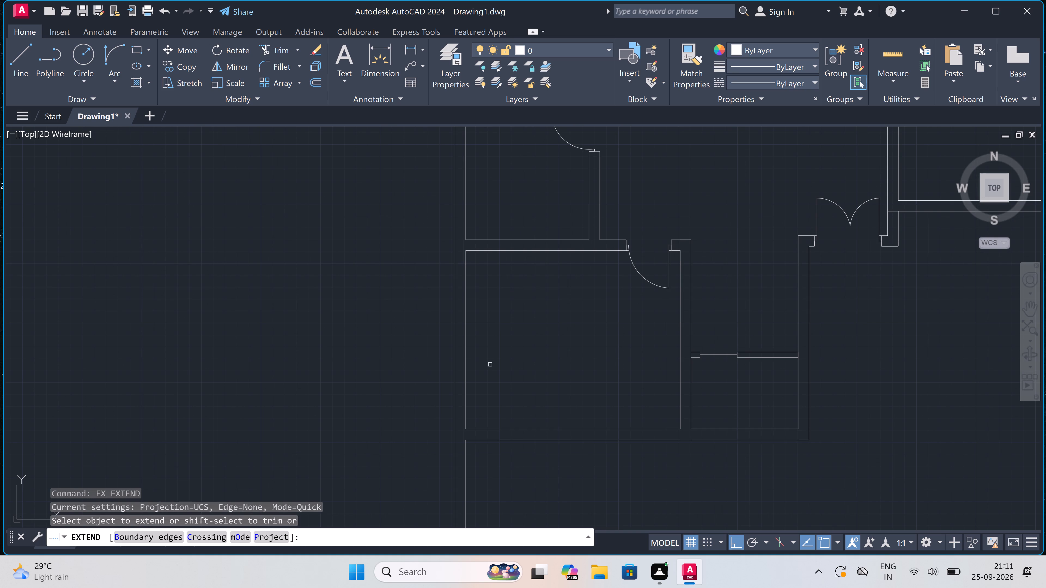
click(478, 441)
scroll(478, 440, down, 2)
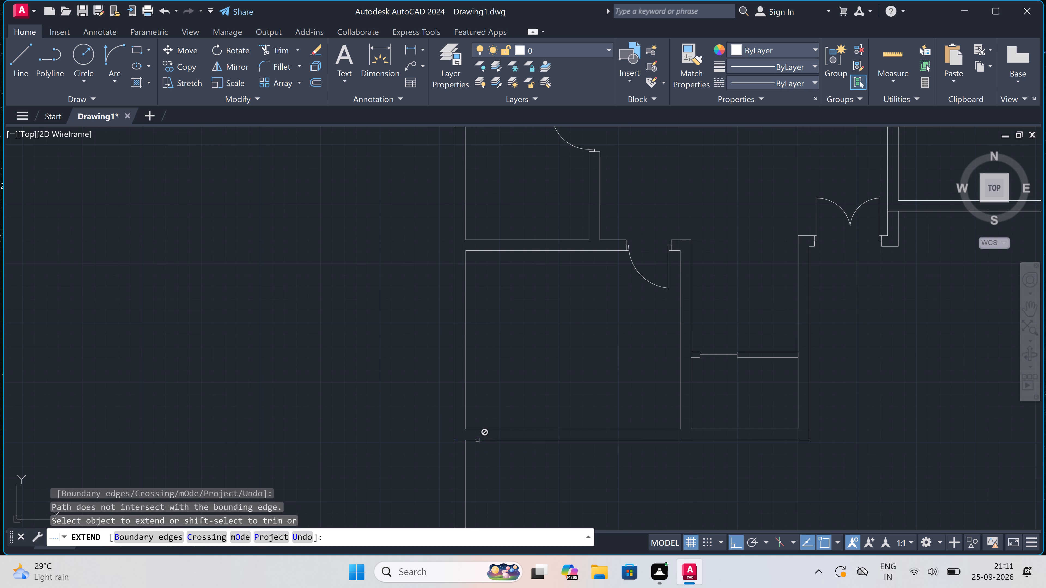
scroll(478, 440, down, 1)
scroll(619, 370, up, 2)
click(632, 405)
scroll(632, 405, down, 1)
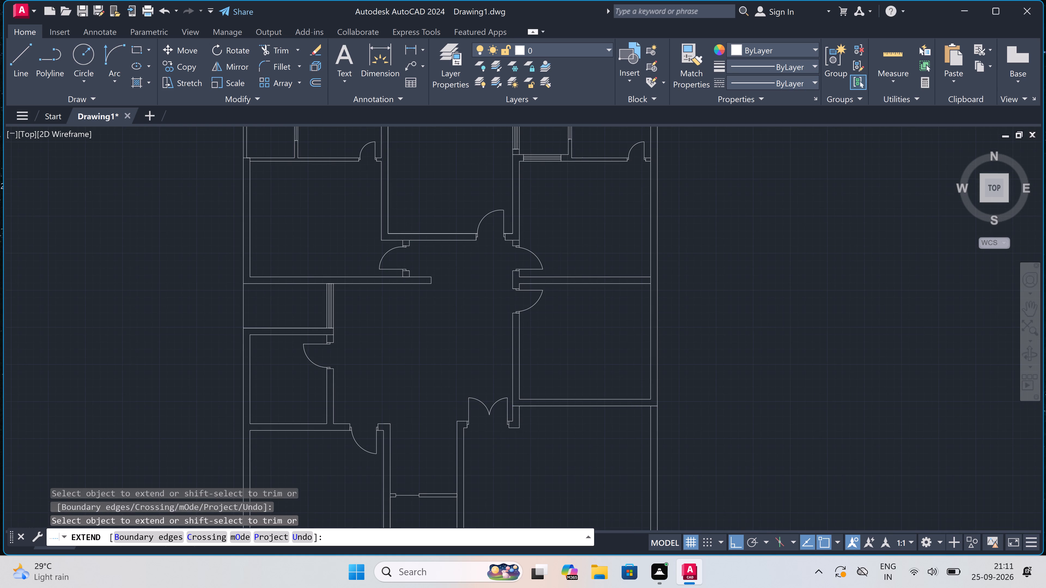
scroll(632, 405, down, 2)
scroll(617, 426, up, 2)
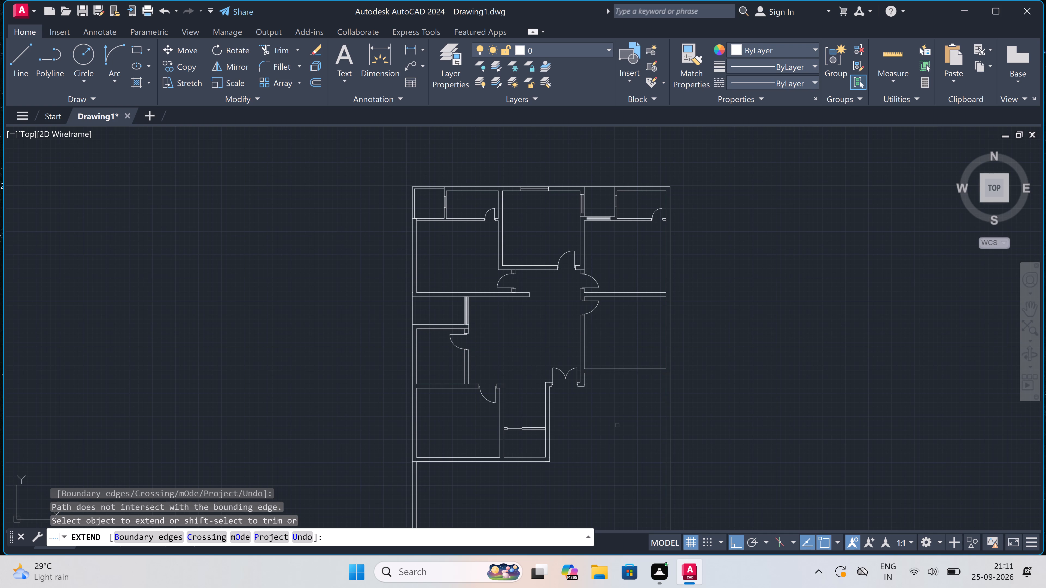
key(Escape)
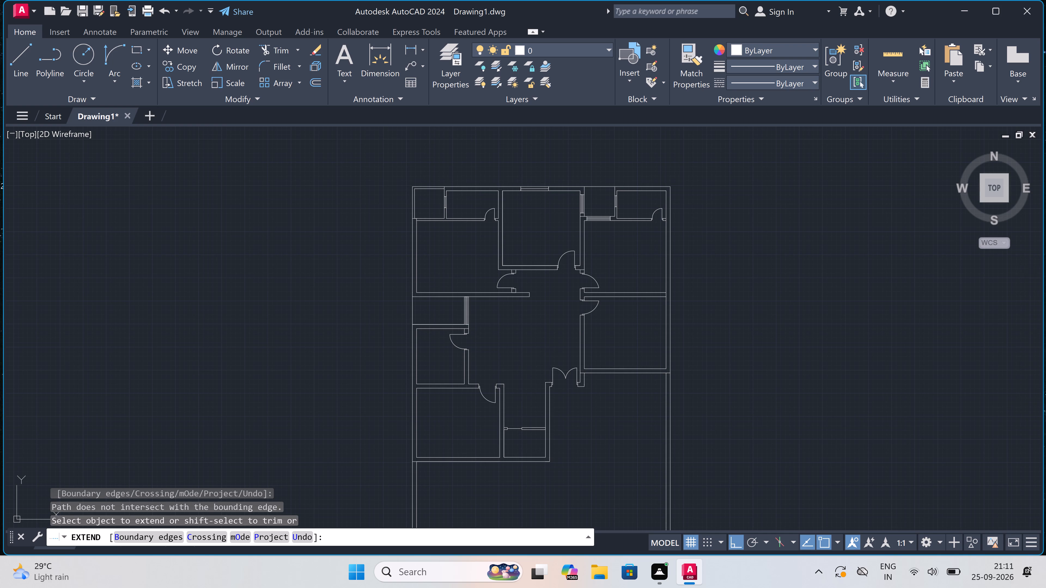
Trim the surplus exterior wall lines running south beyond the plan on the east and west sides.
text(tr)
key(space)
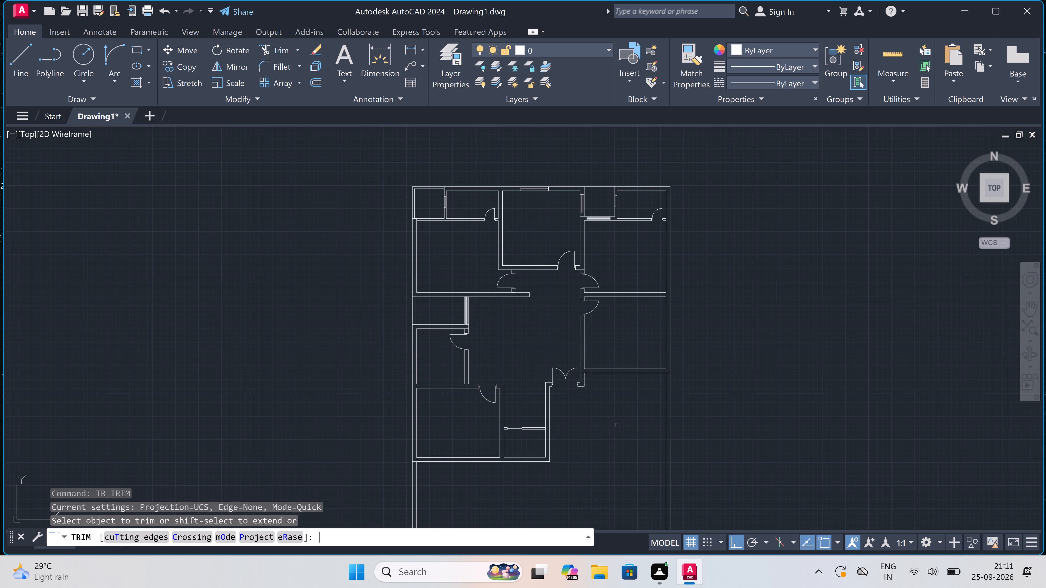
click(619, 426)
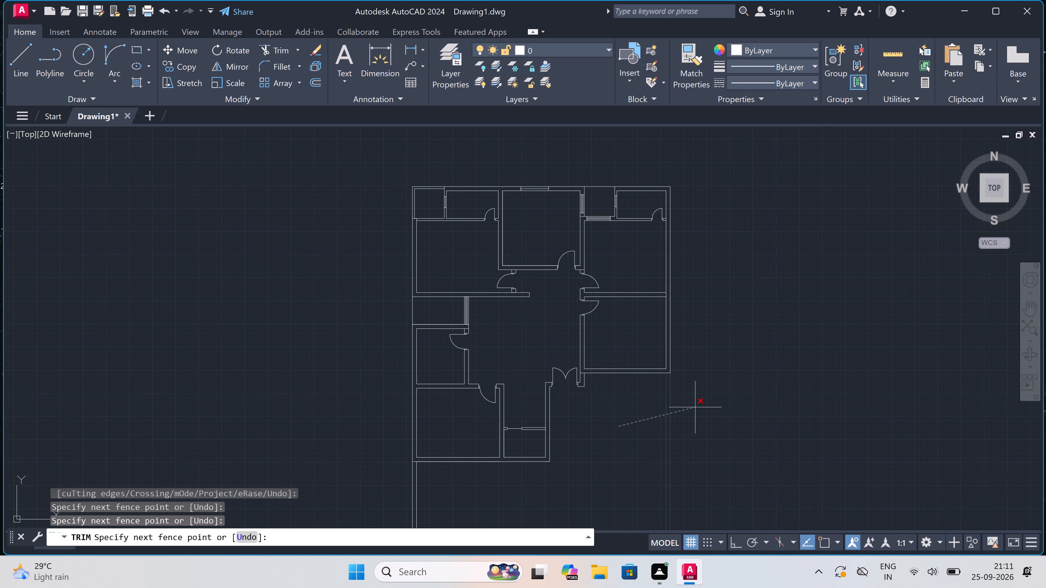
click(695, 406)
scroll(695, 406, down, 2)
scroll(634, 454, up, 2)
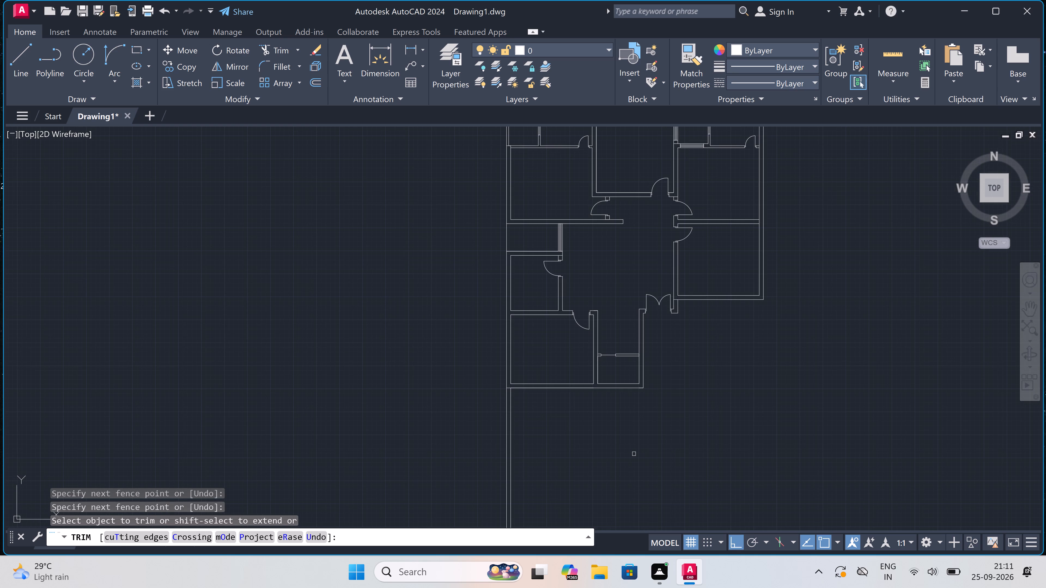
click(605, 439)
click(418, 445)
scroll(455, 431, down, 1)
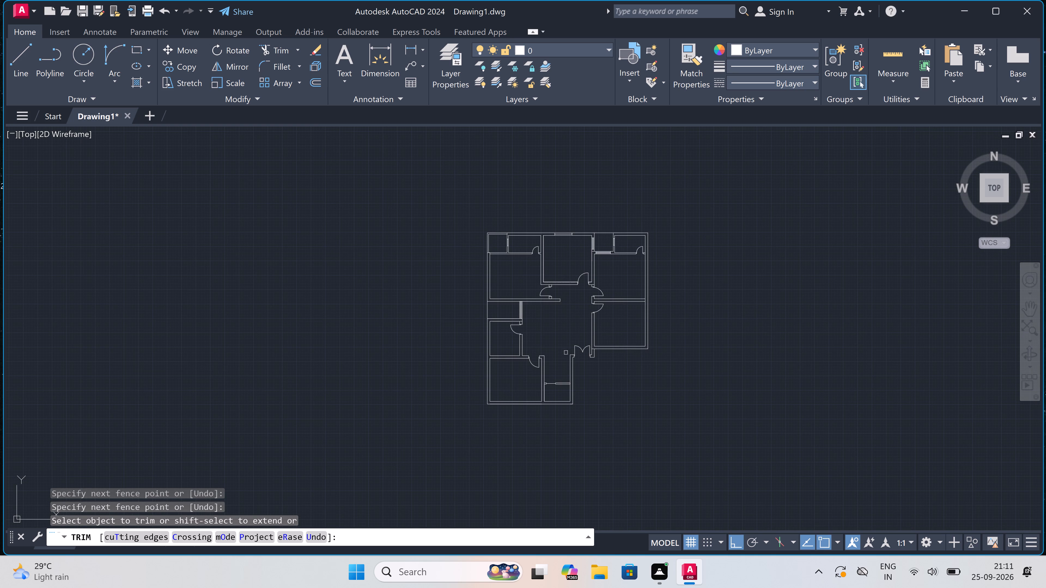
scroll(551, 368, up, 3)
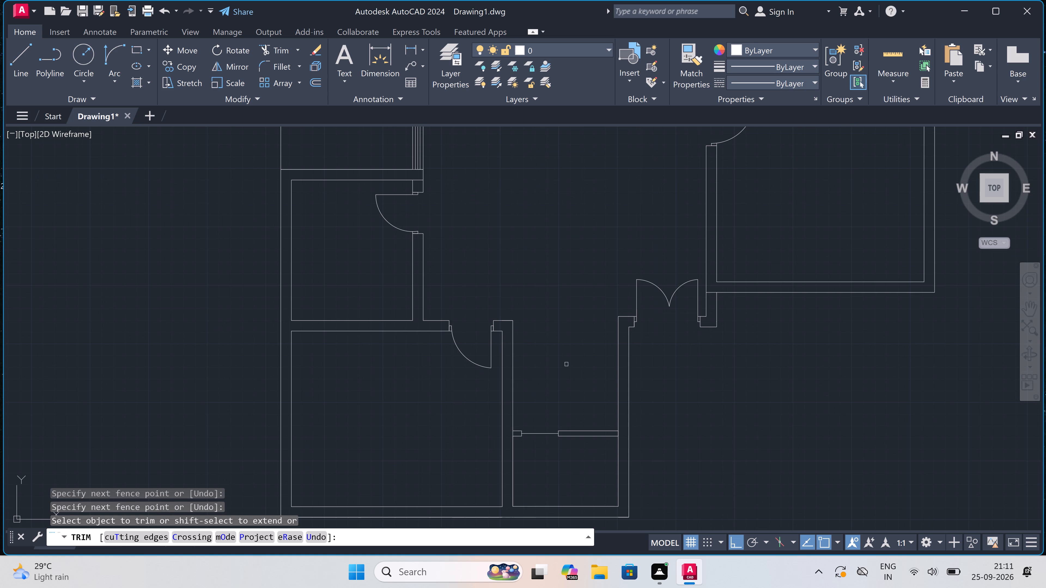
key(Escape)
Draw a line across the wall east of the southwest room, just below the short partition, and back to its midpoint.
text(l)
key(space)
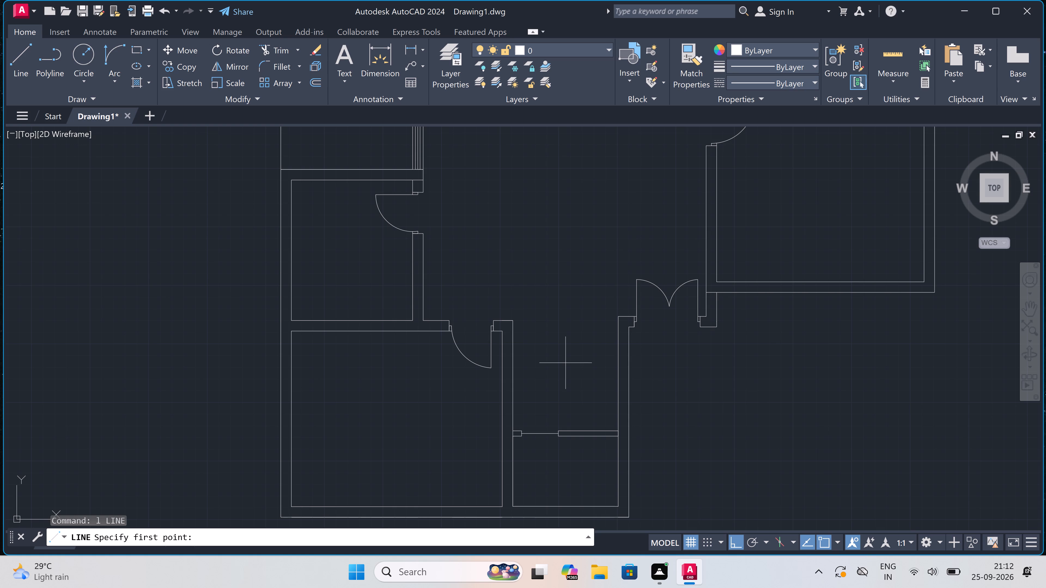
text(l)
key(space)
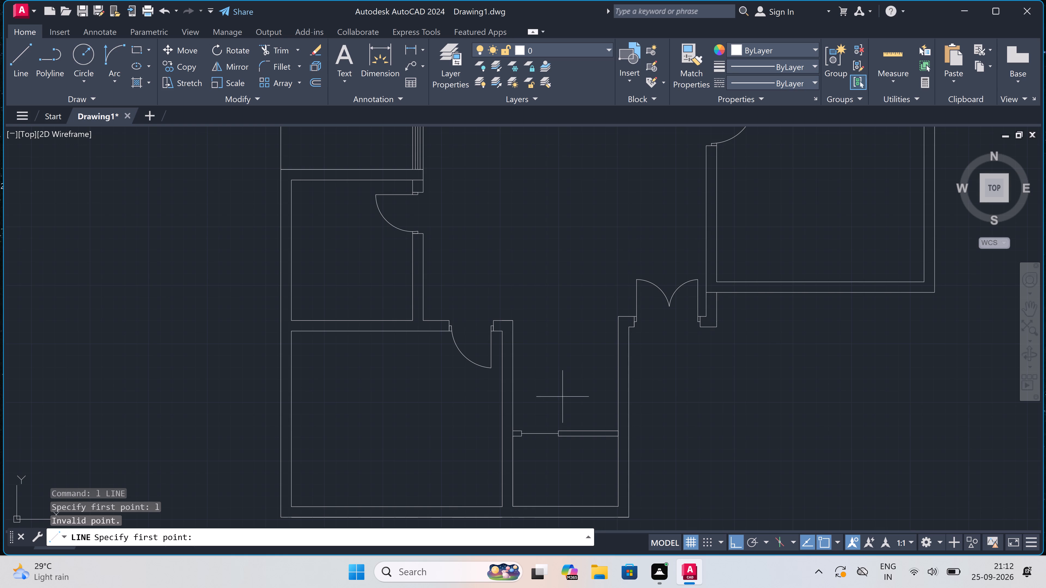
scroll(509, 440, up, 4)
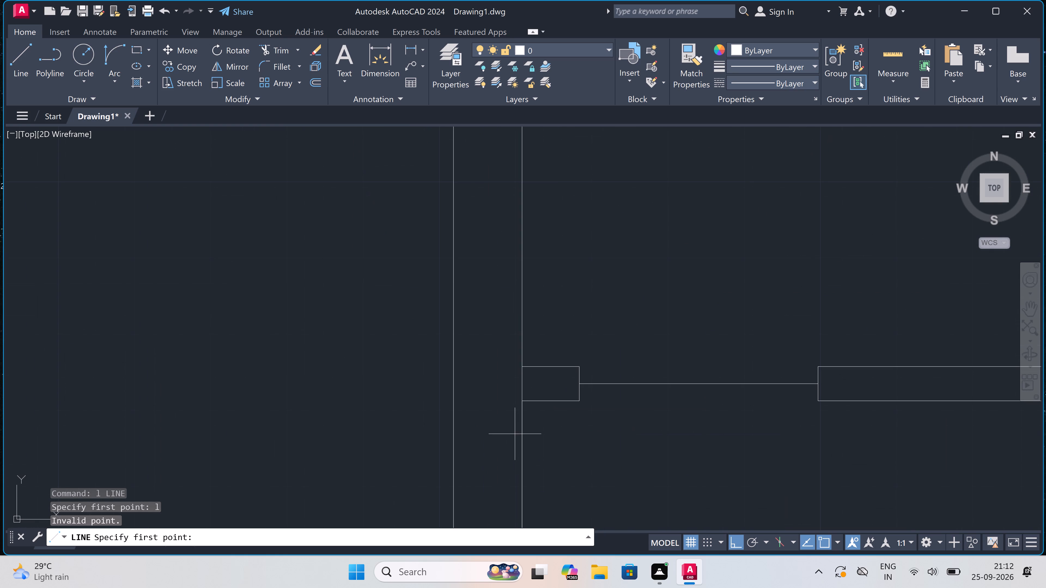
click(520, 431)
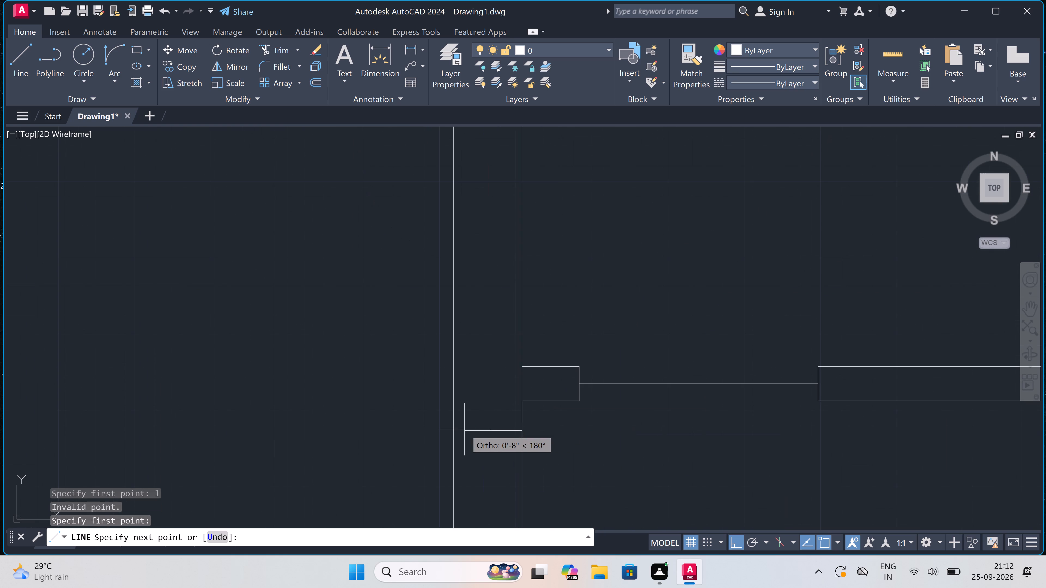
click(453, 430)
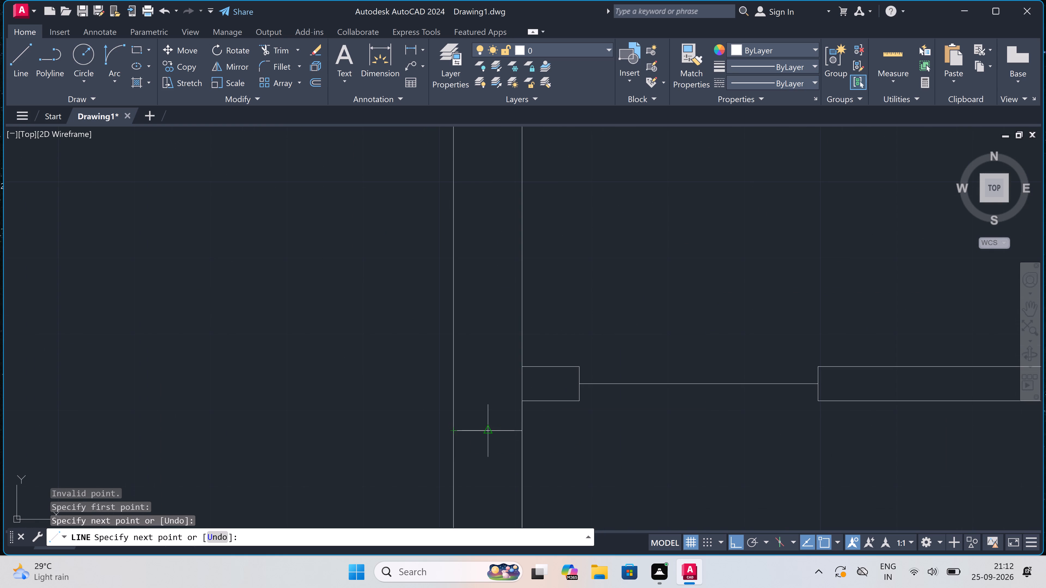
double_click(487, 432)
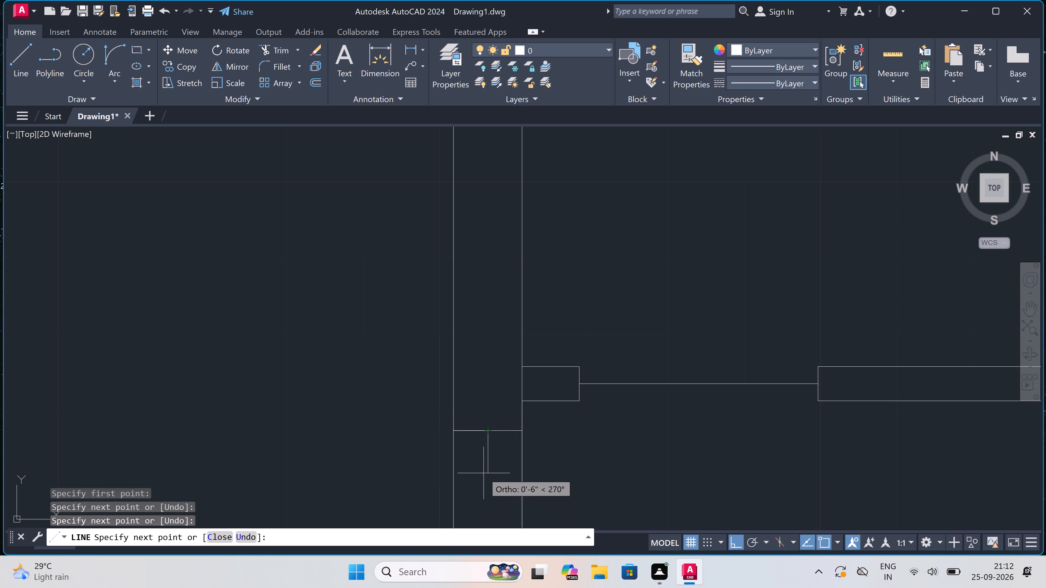
Continue from the jamb line's midpoint with a 2" segment south and a 2' door-leaf segment east.
key(2)
text(")
key(space)
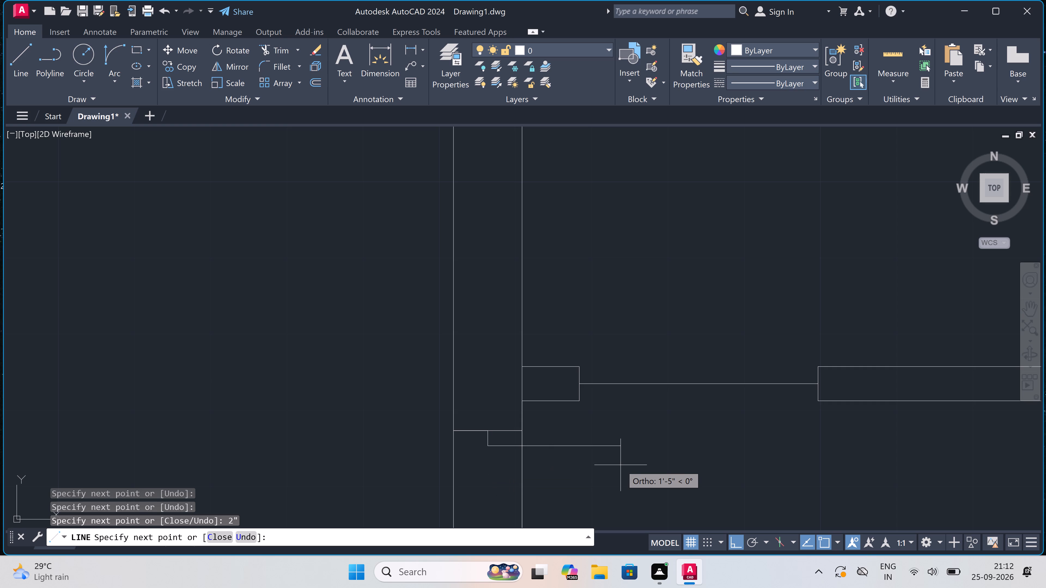
key(2)
text(')
key(space)
key(Escape)
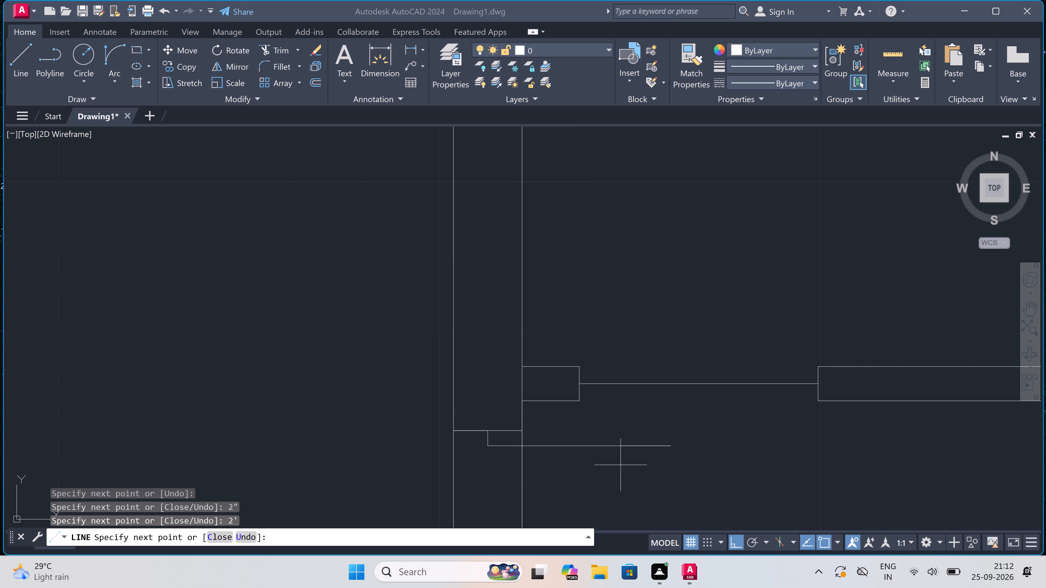
key(space)
scroll(617, 434, down, 4)
scroll(610, 450, up, 3)
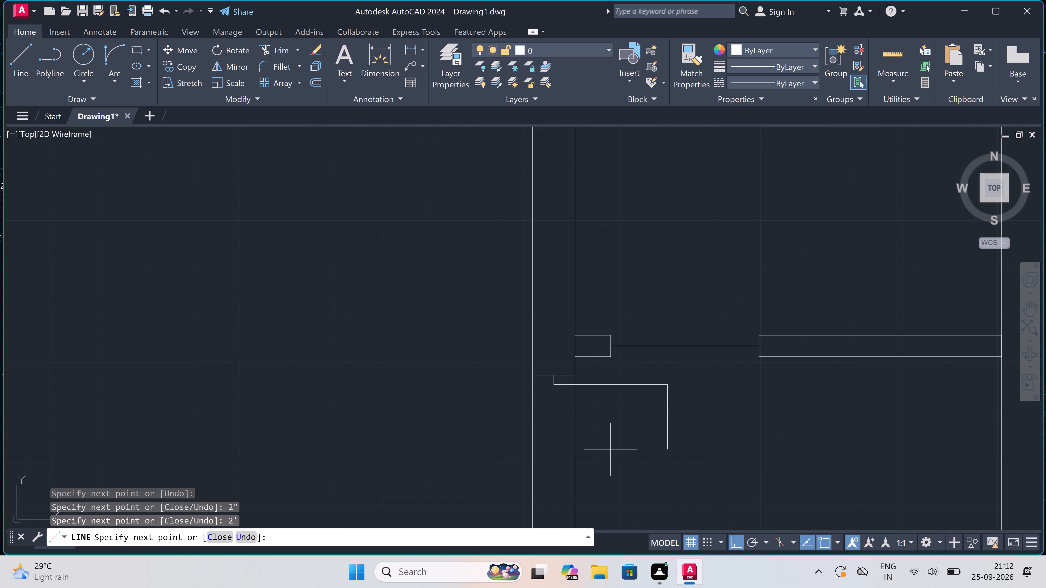
key(Escape)
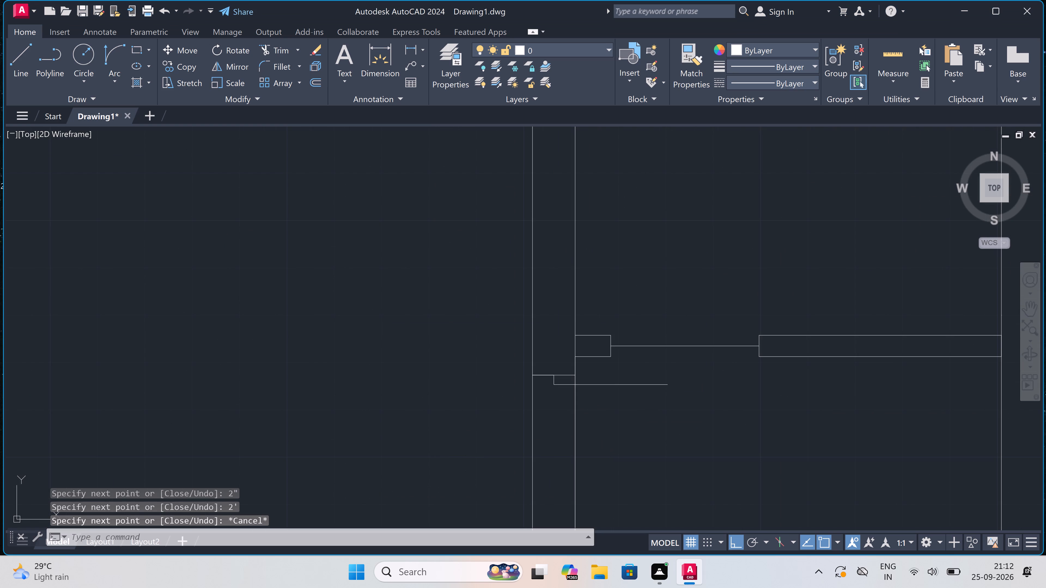
Draw the lower jamb line across the same wall, south of the door leaf, with a 2" stub north from its midpoint.
text(l)
key(space)
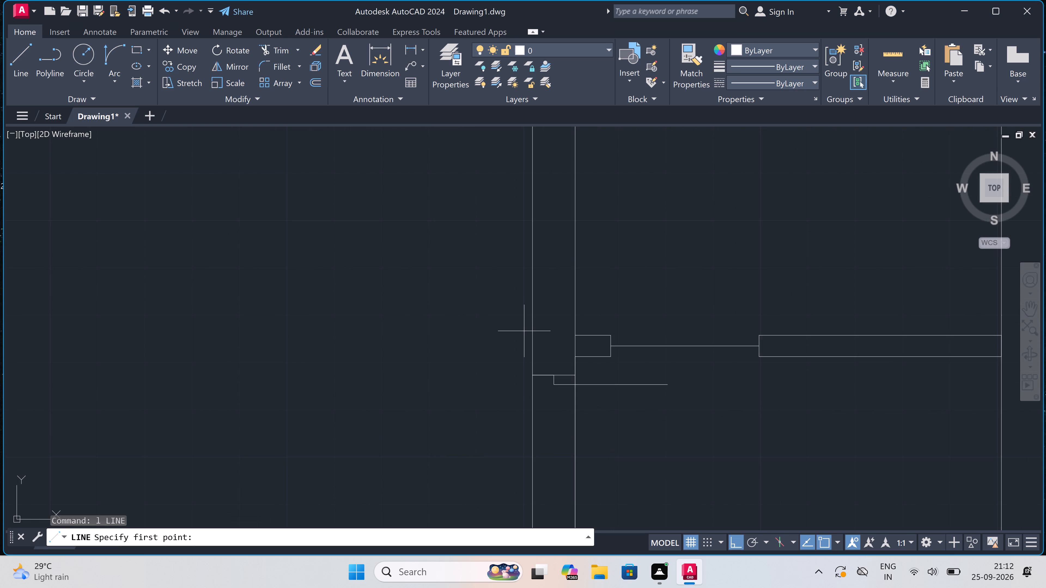
scroll(538, 447, down, 2)
scroll(536, 470, up, 3)
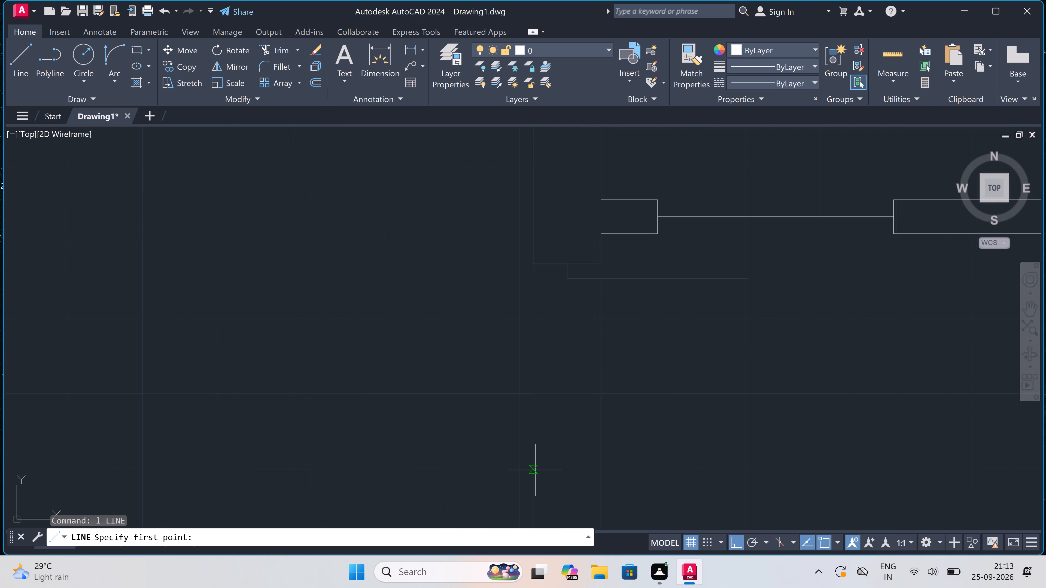
click(534, 453)
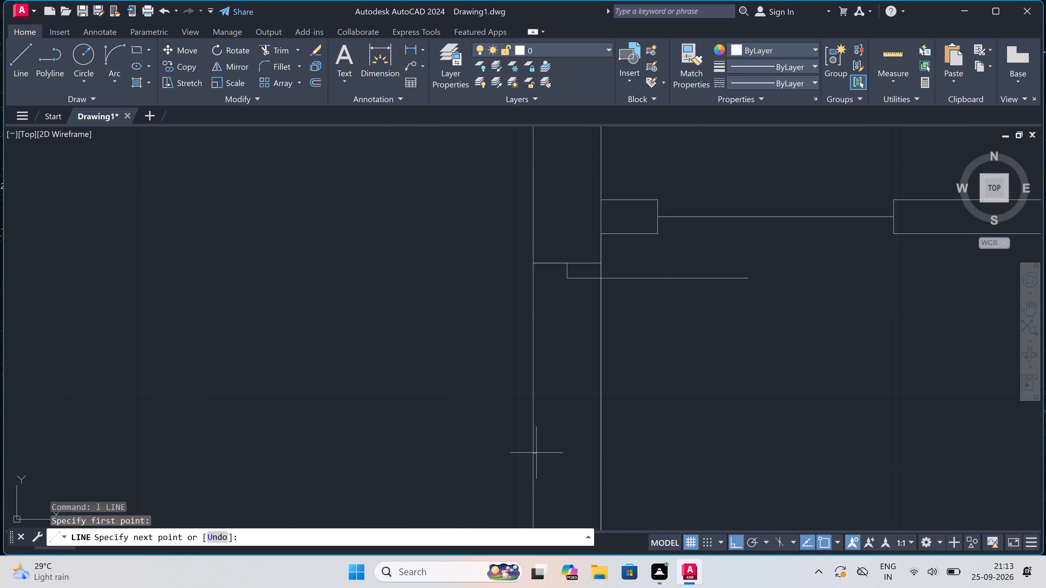
click(601, 454)
click(568, 455)
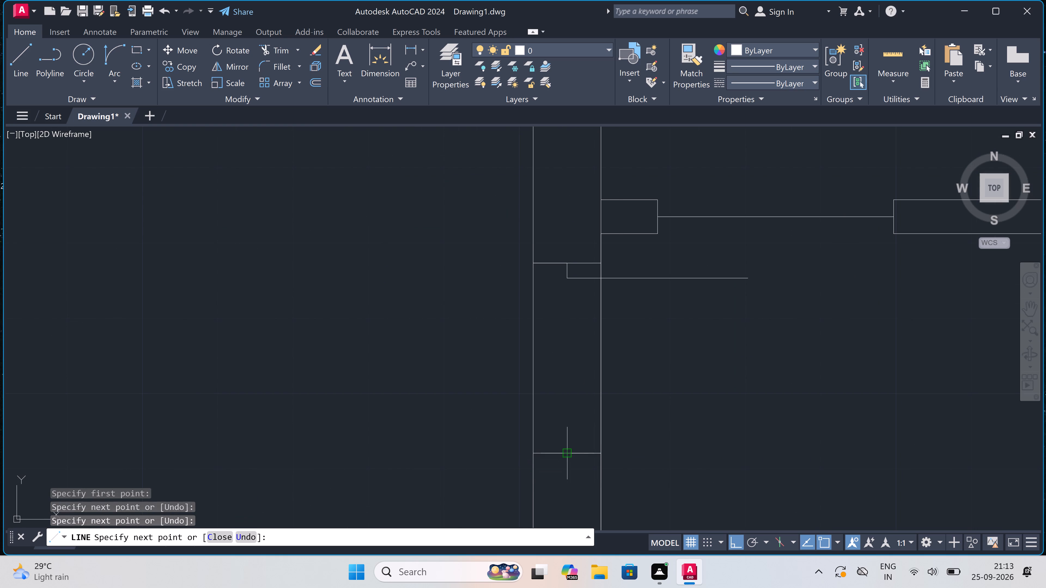
key(2)
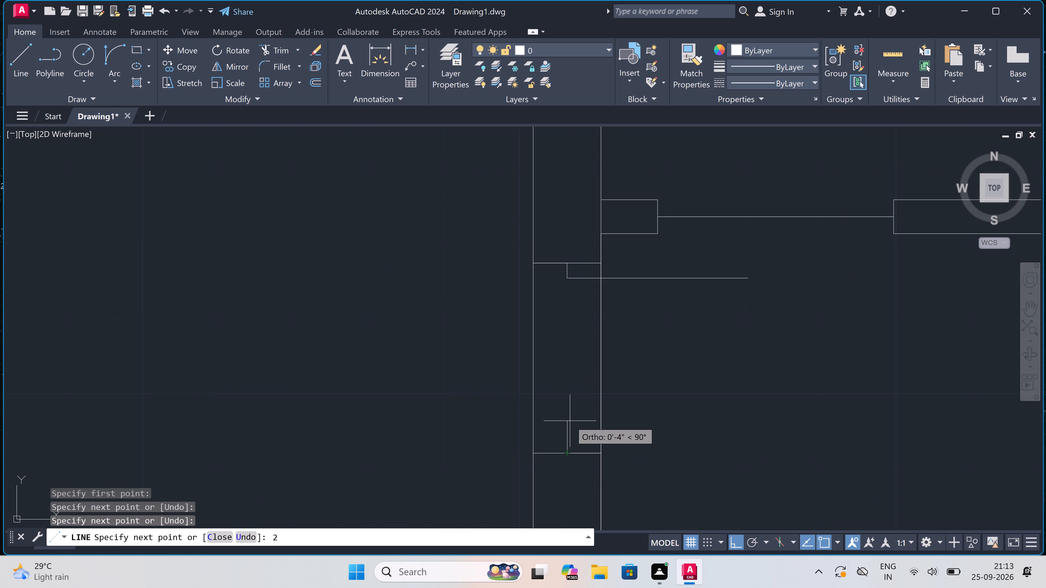
text(")
key(space)
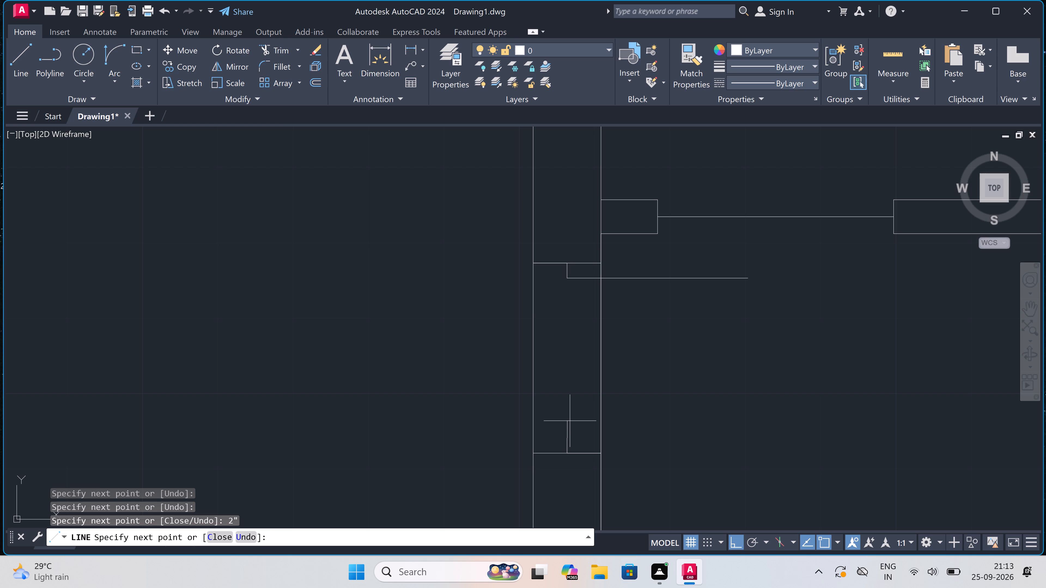
key(Escape)
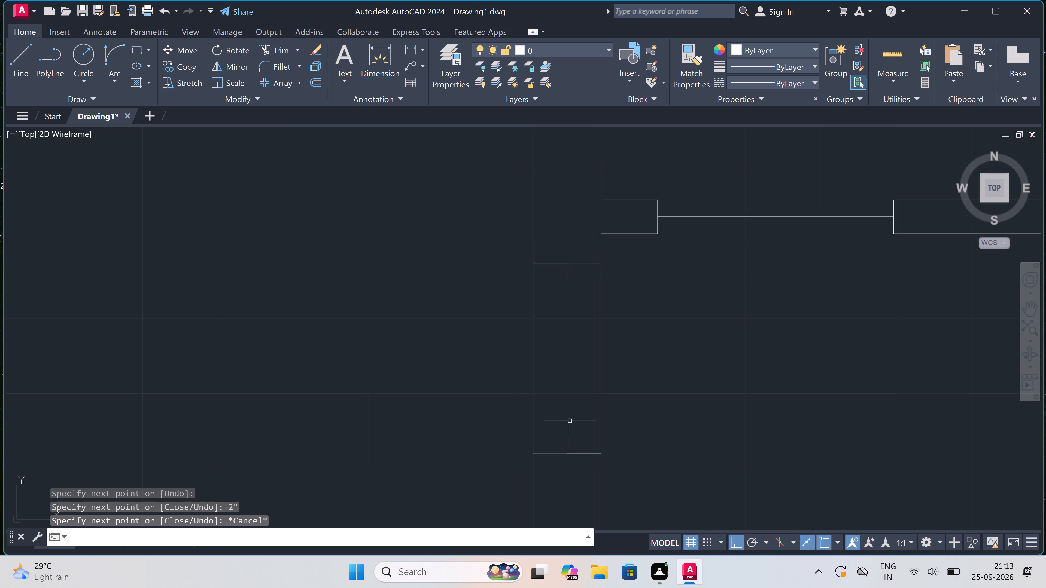
Draw the door-swing arc with start, end and direction, from the leaf's east end to the top of the lower jamb stub, bulging southeast.
click(113, 50)
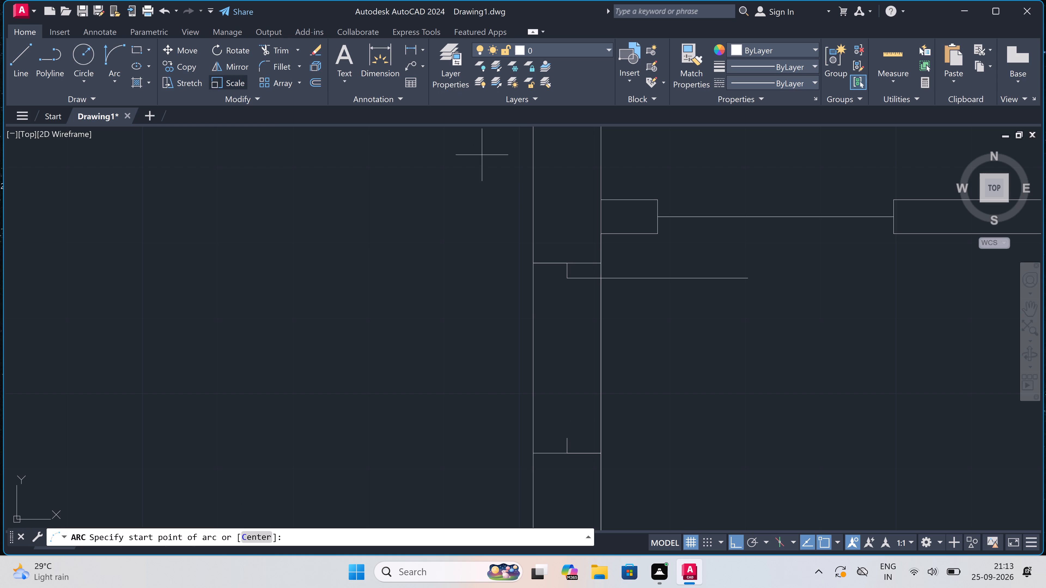
double_click(746, 282)
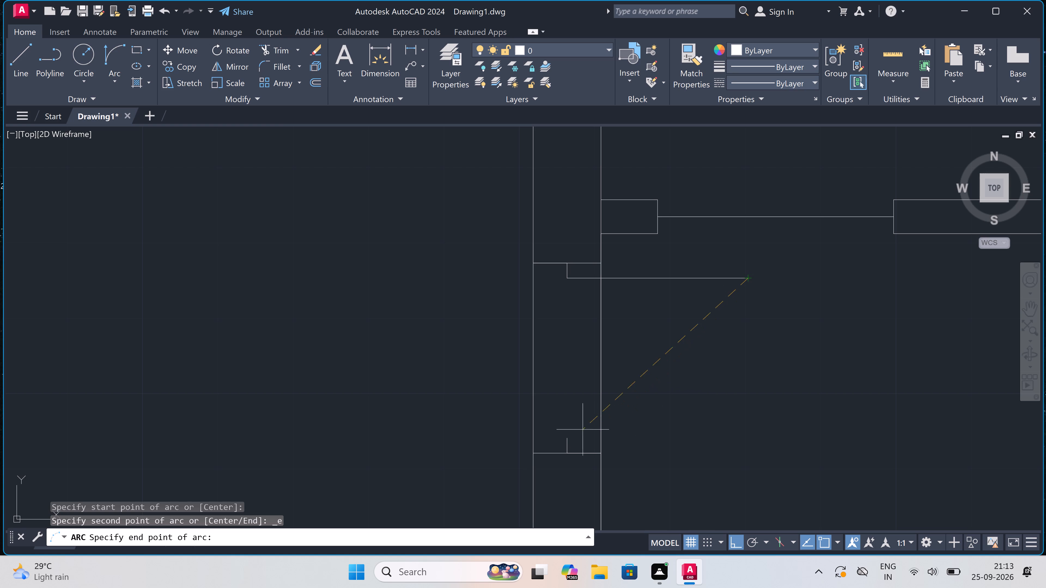
double_click(568, 435)
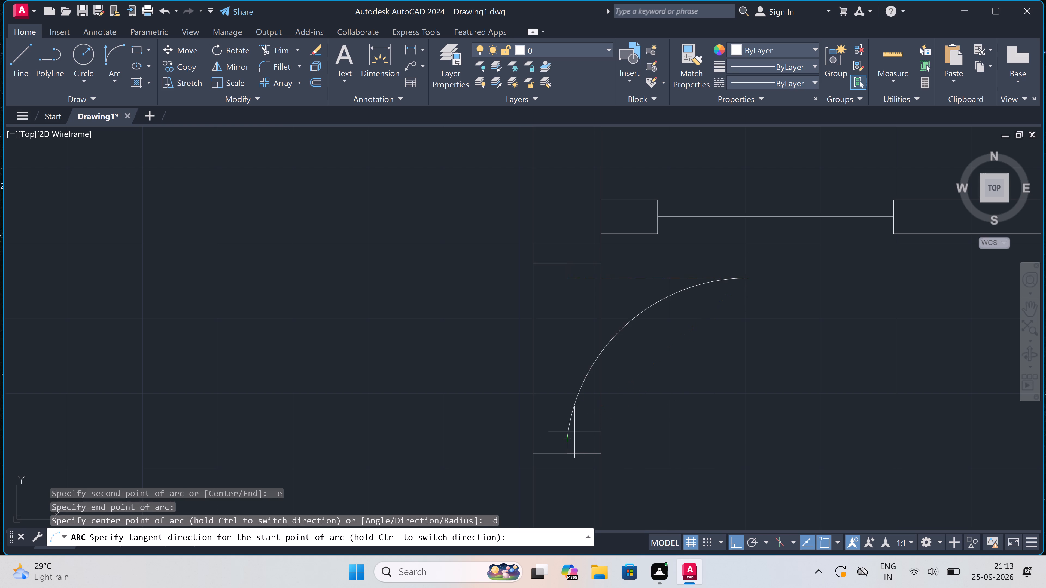
click(660, 444)
Trim both wall lines between the upper and lower jamb lines to open the wall at the new door.
scroll(617, 370, down, 2)
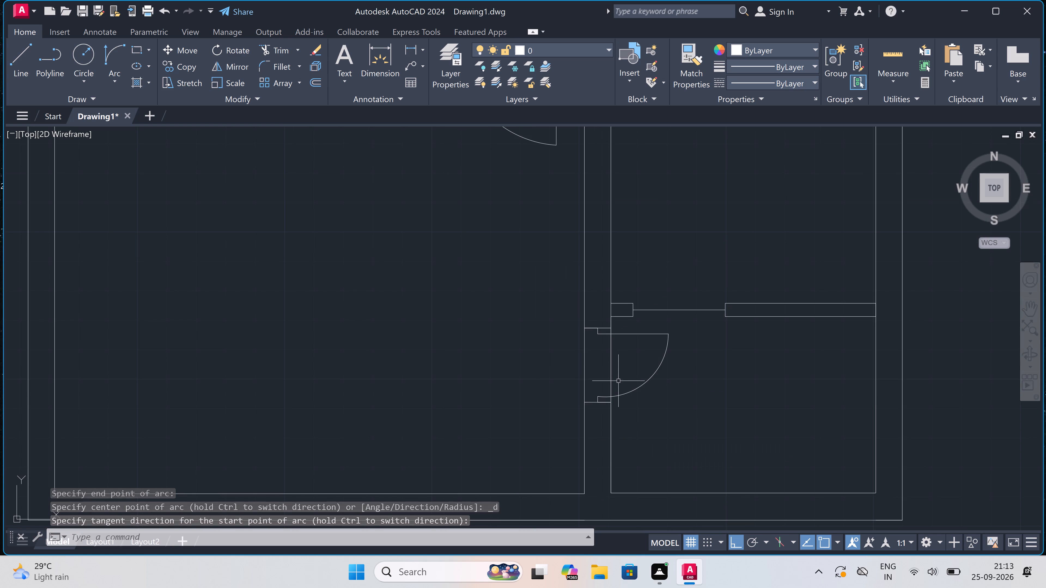
scroll(618, 385, up, 1)
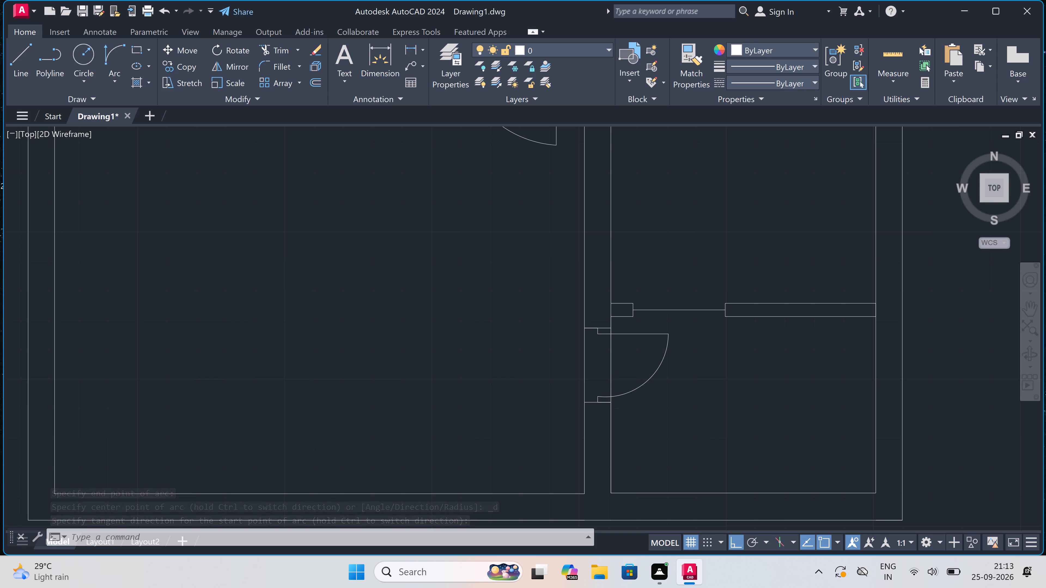
text(tr)
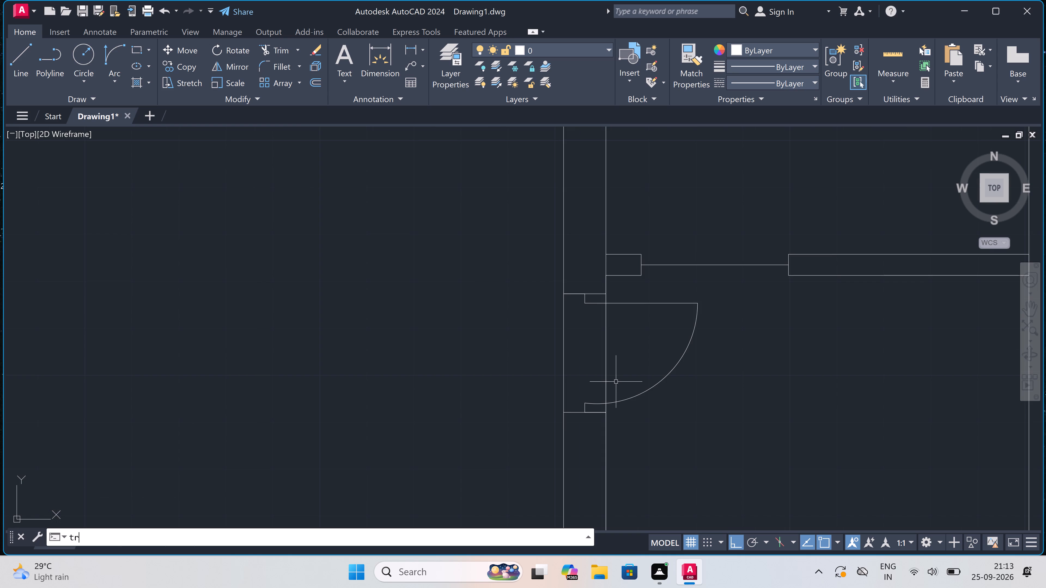
key(space)
click(620, 339)
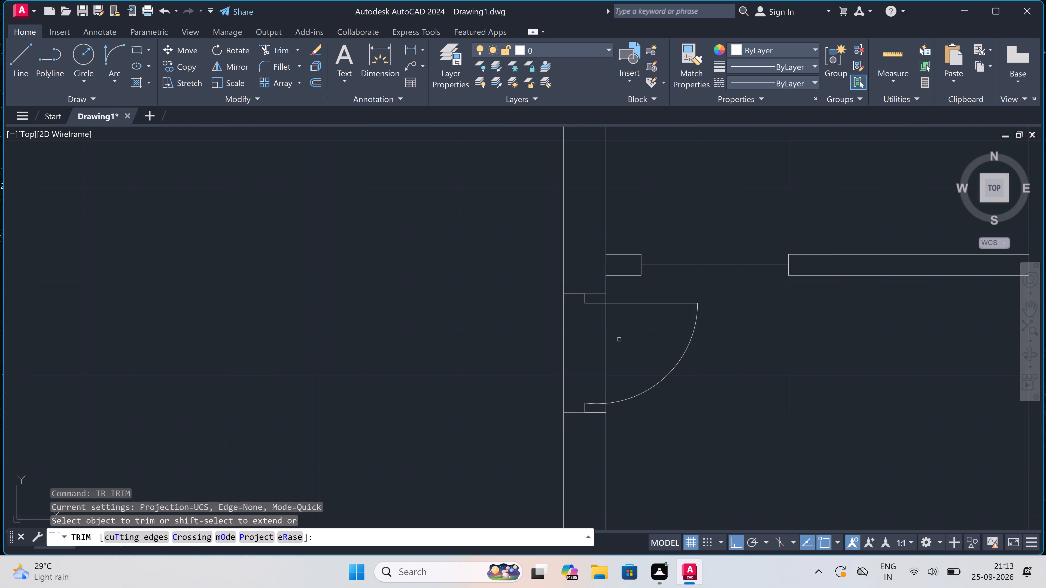
double_click(559, 348)
scroll(559, 348, down, 2)
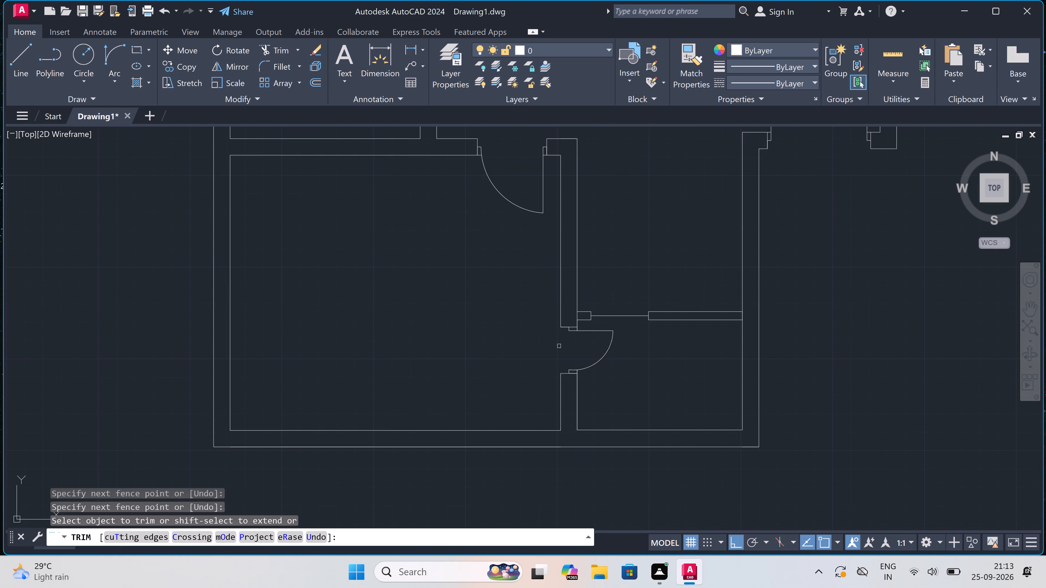
scroll(560, 342, down, 1)
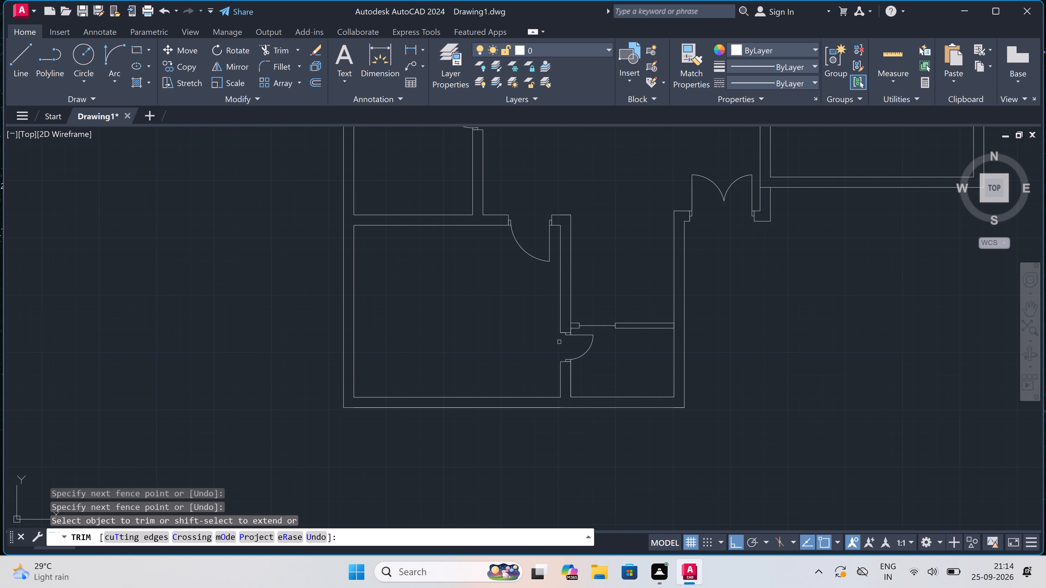
key(Escape)
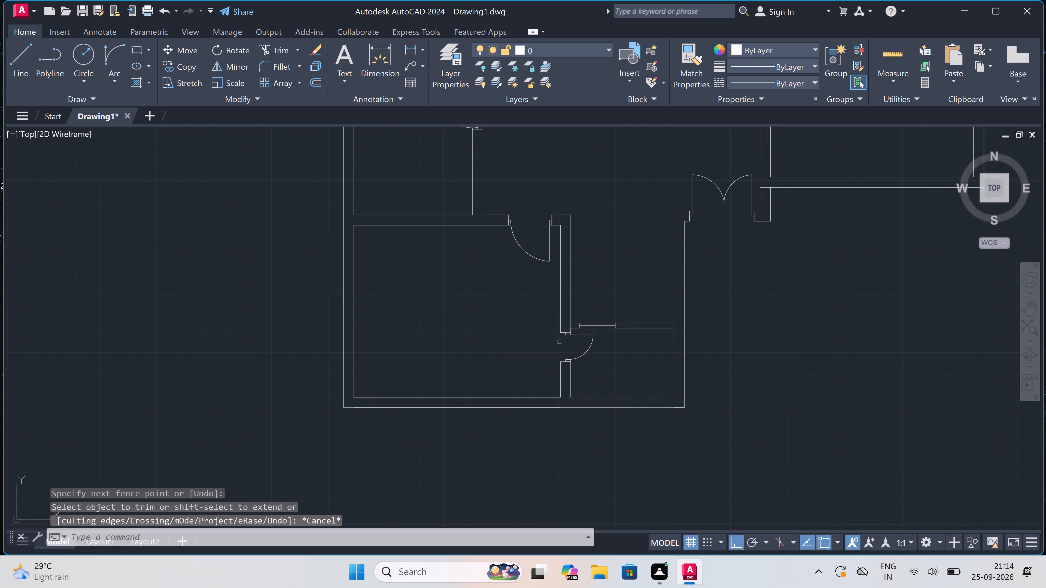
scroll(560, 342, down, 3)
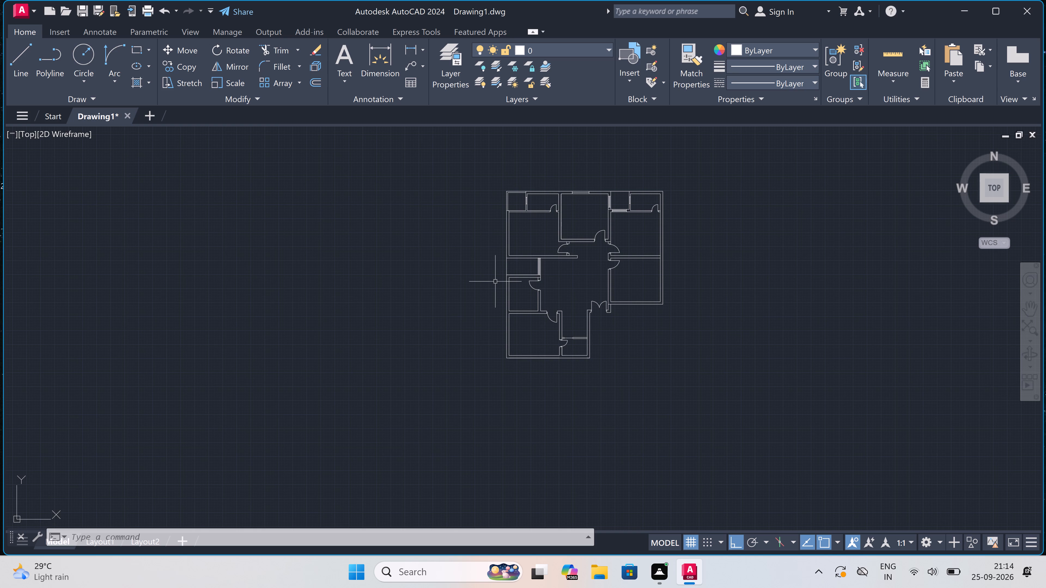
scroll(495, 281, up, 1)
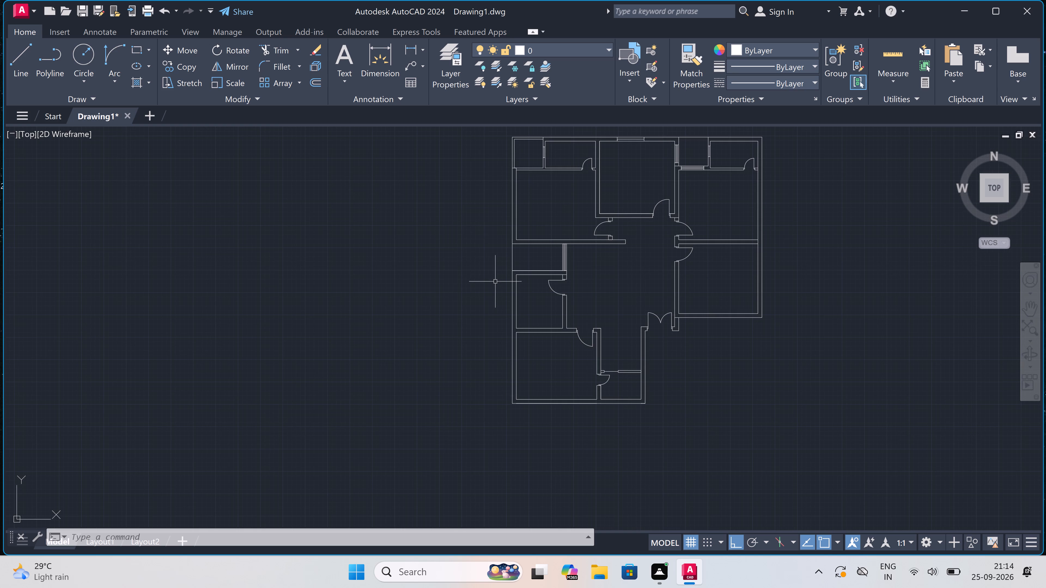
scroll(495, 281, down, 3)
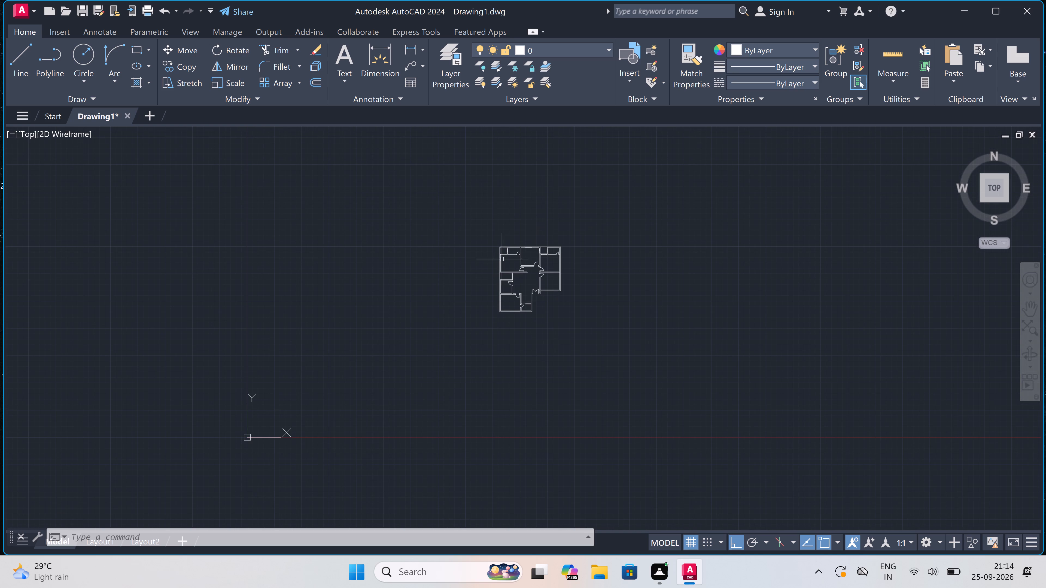
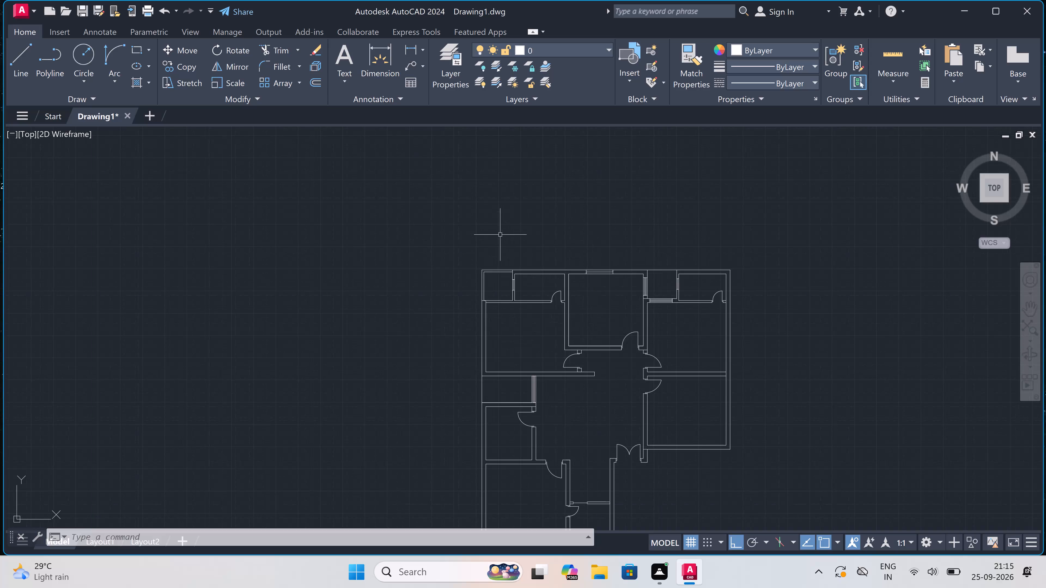
Draw a window end line across the west exterior wall of the northwest bedroom, south of the room's upper corner.
scroll(510, 265, up, 2)
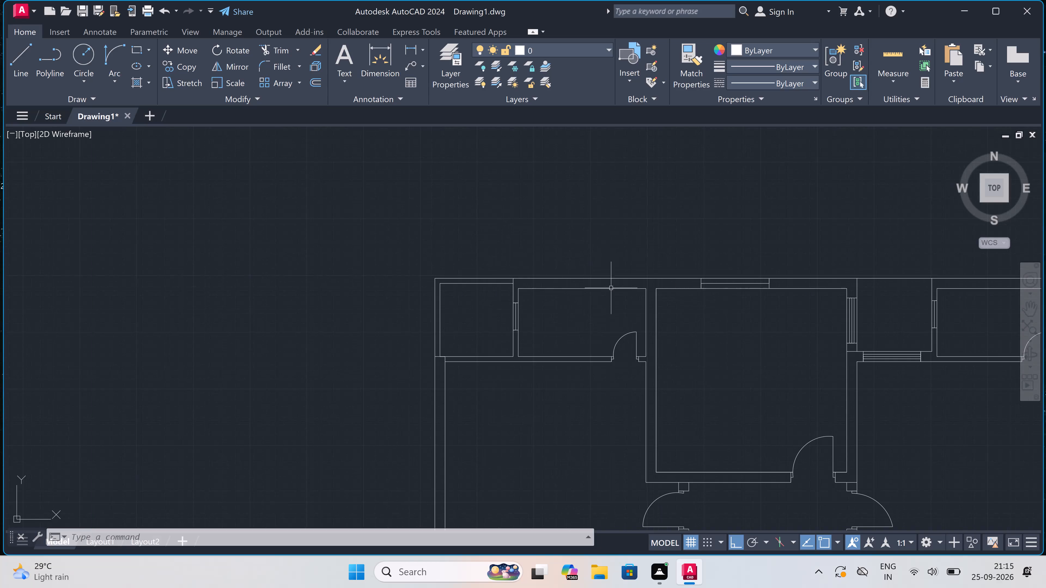
scroll(611, 288, up, 1)
scroll(611, 288, down, 4)
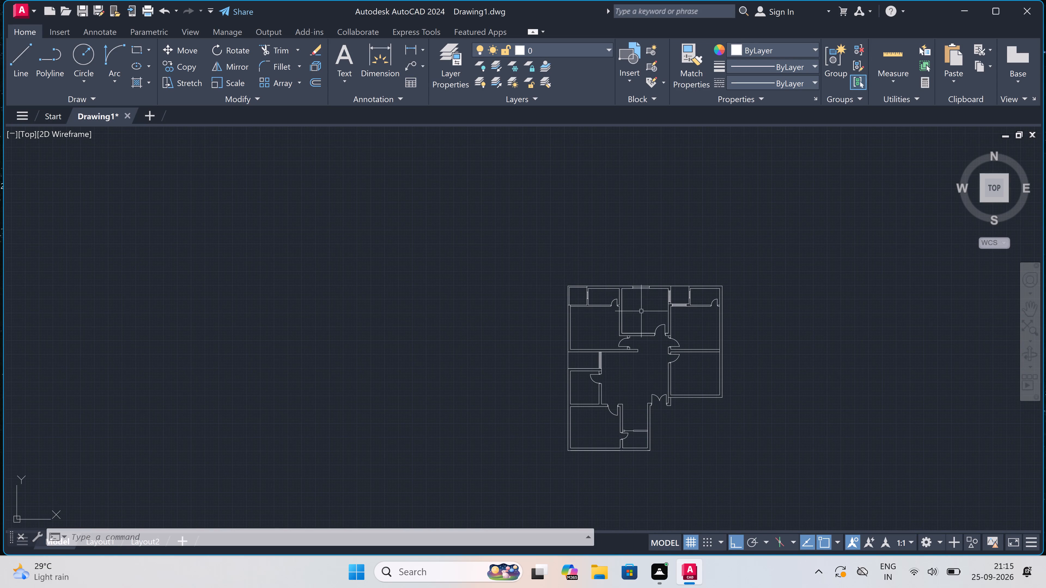
scroll(593, 329, up, 3)
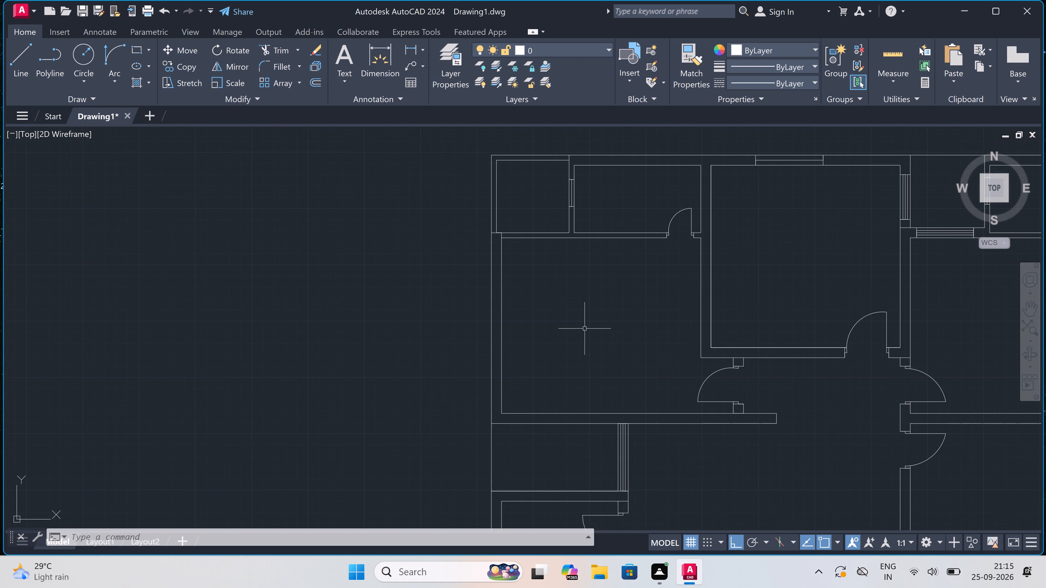
text(l)
key(space)
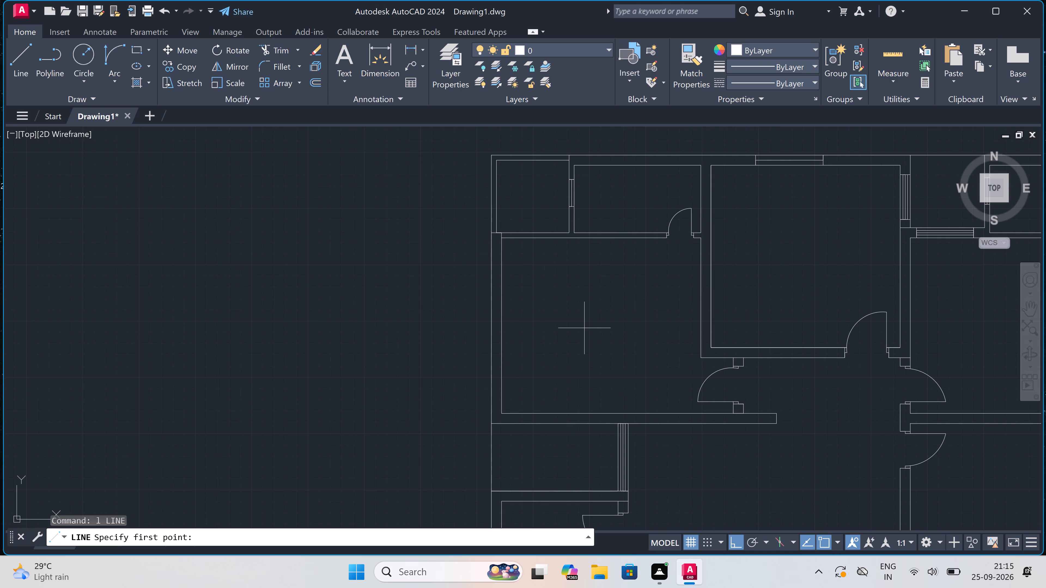
scroll(492, 278, up, 1)
click(492, 278)
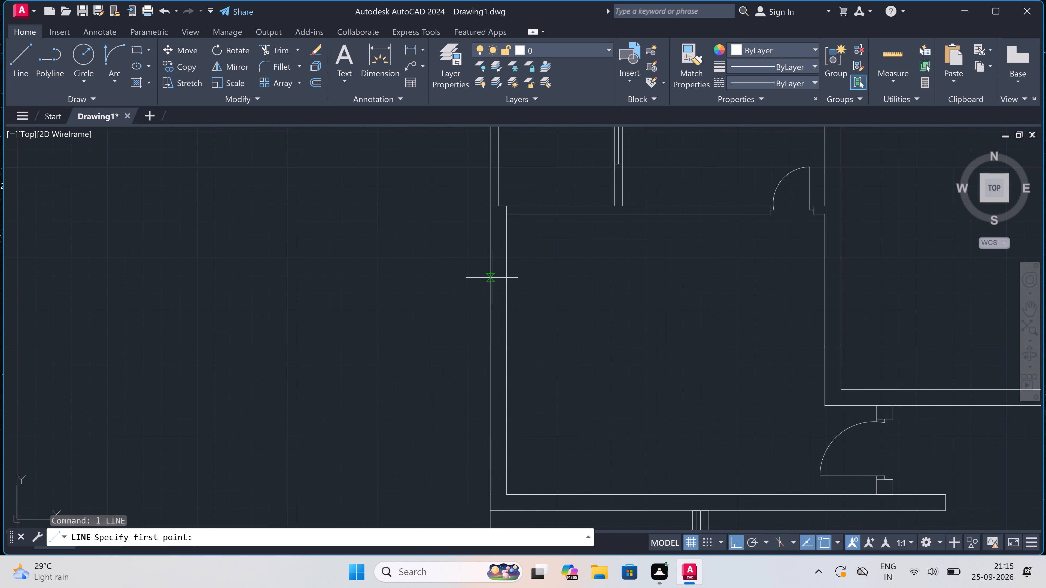
click(508, 277)
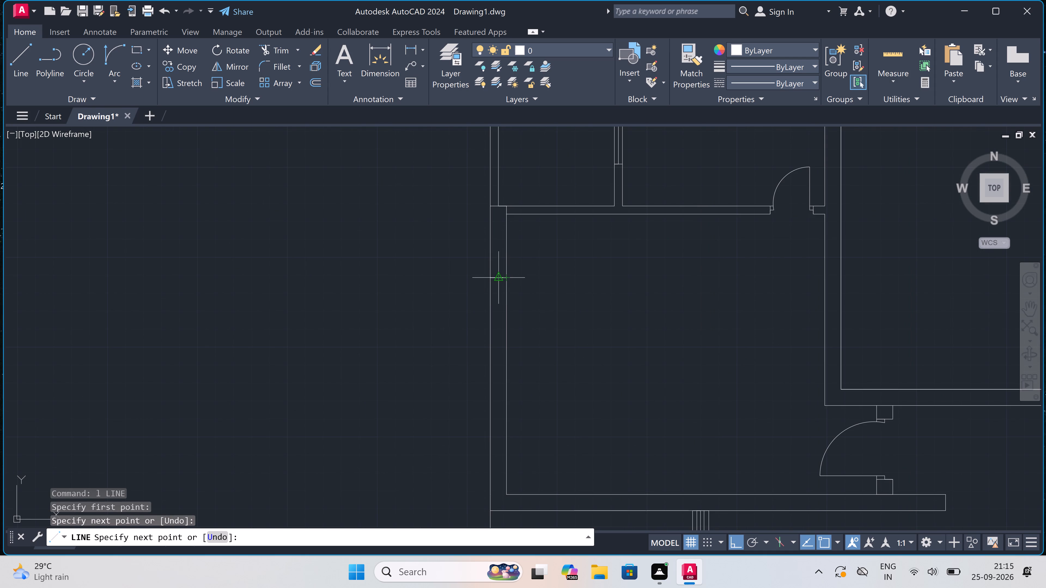
Continue from that end line's midpoint 5' south inside the wall, and close the window with an end line across both wall faces.
double_click(501, 278)
key(6)
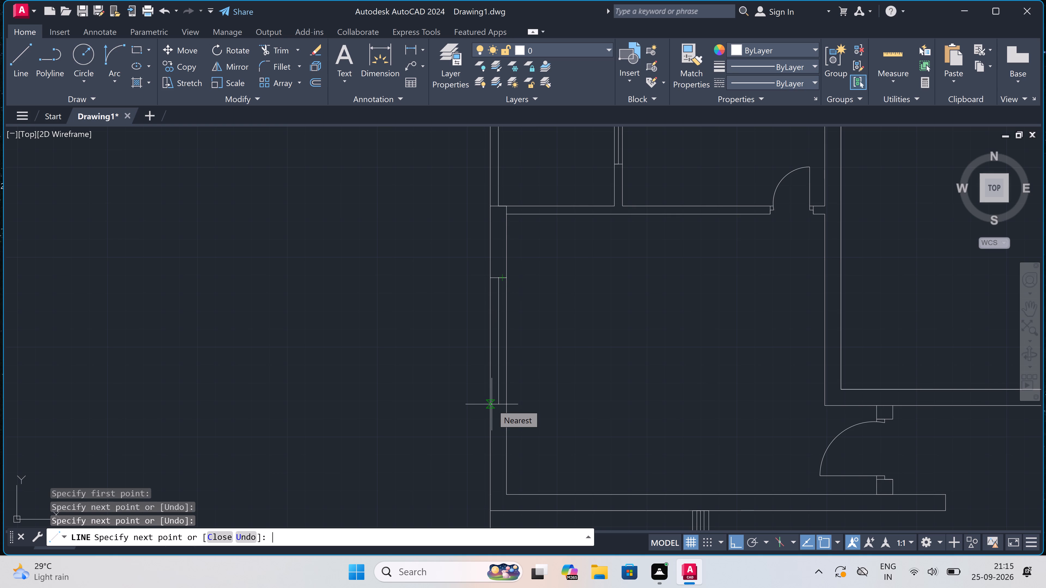
key(BackSpace)
key(5)
text(')
key(space)
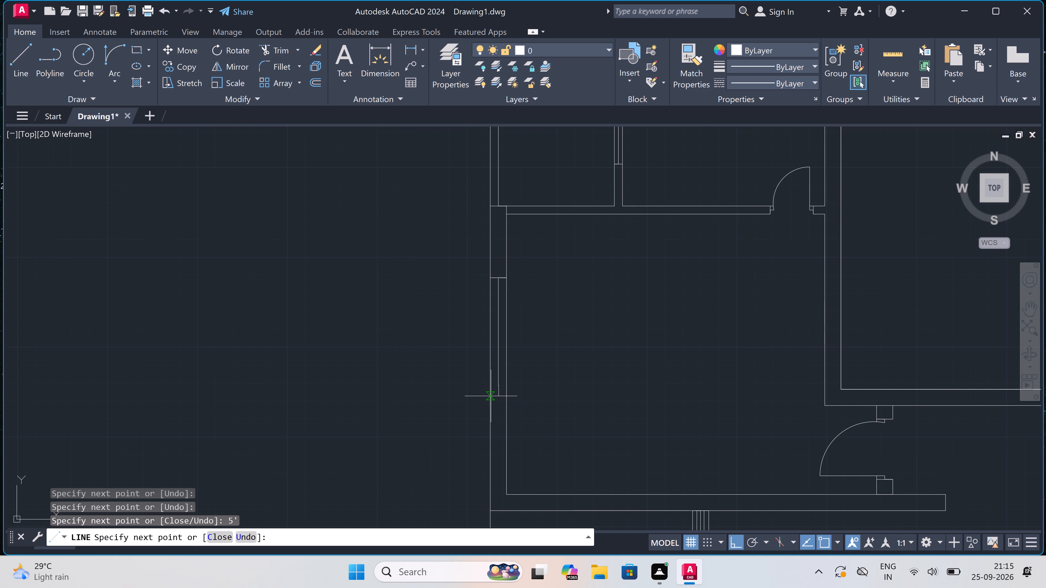
scroll(489, 396, up, 2)
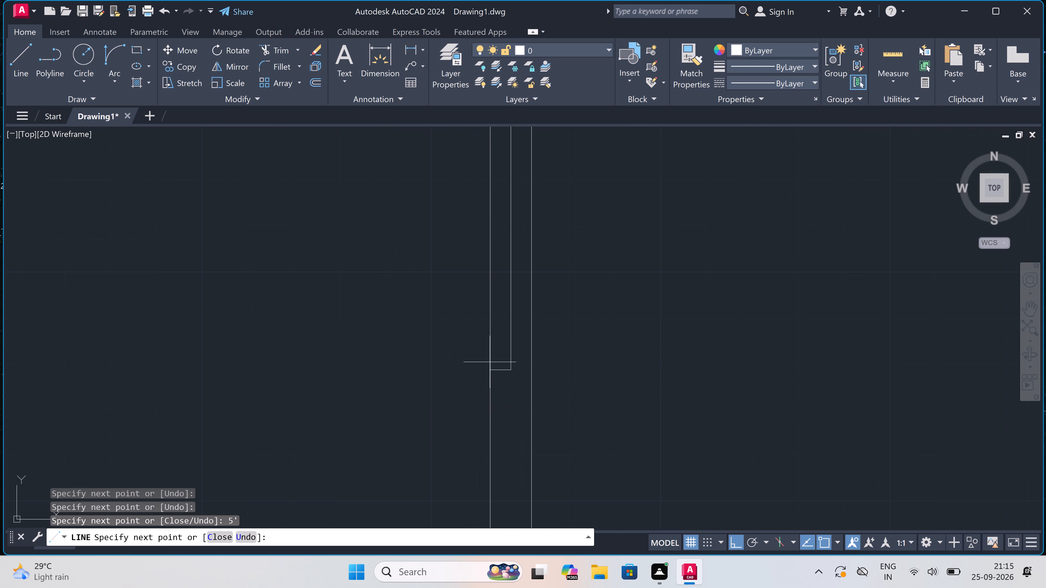
click(490, 366)
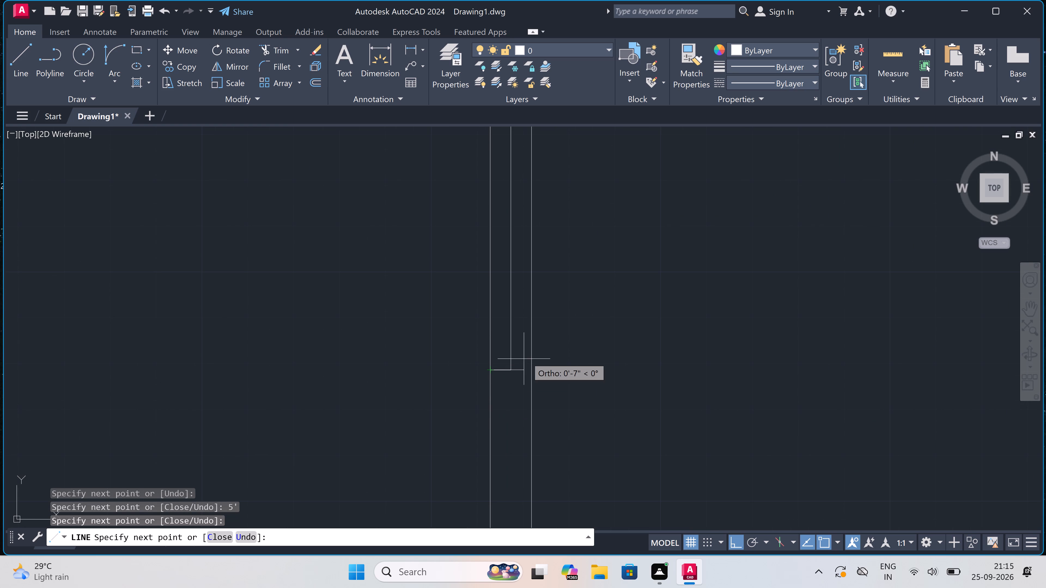
double_click(529, 372)
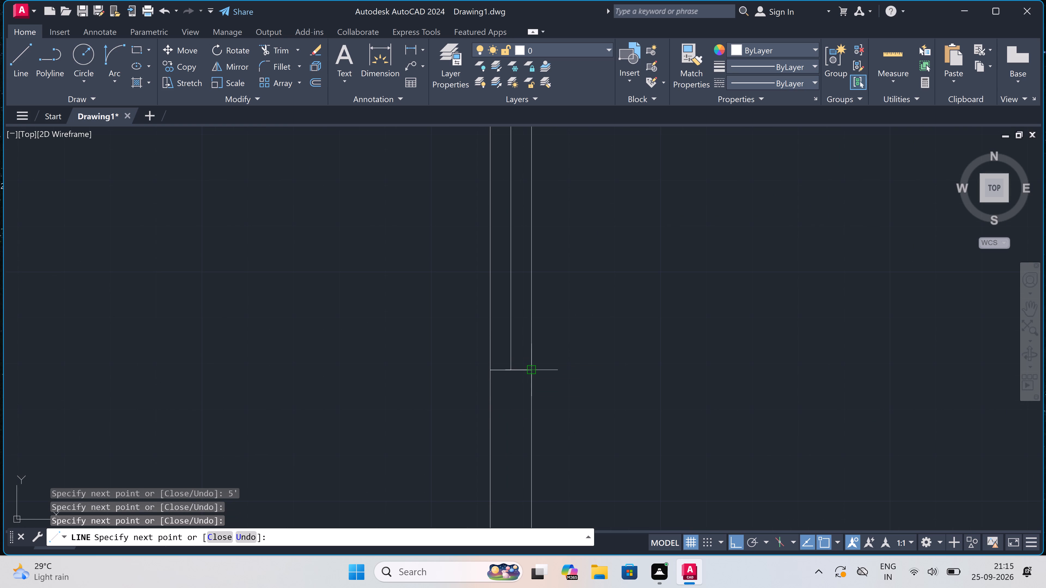
key(Escape)
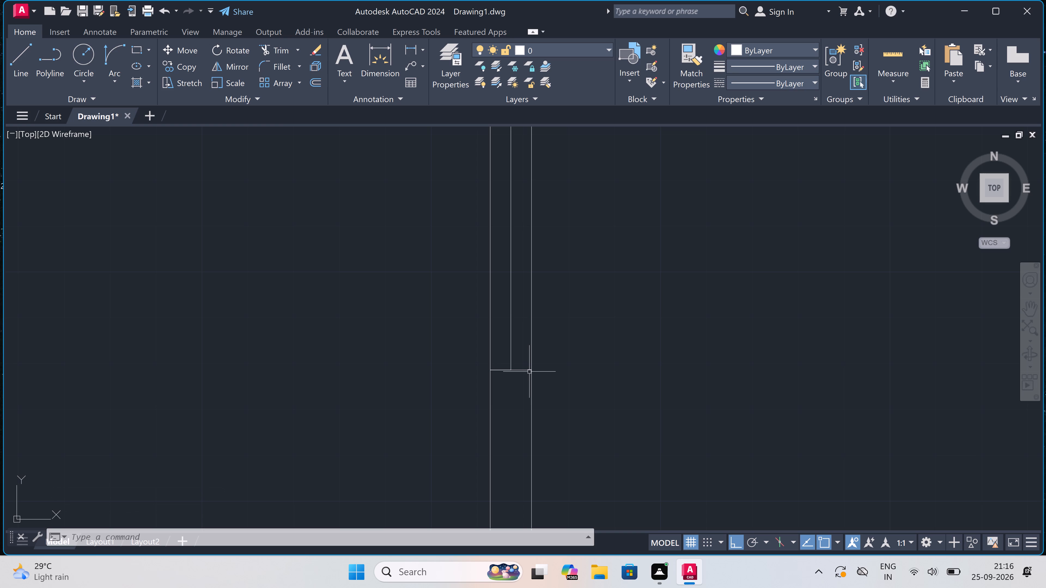
Draw a 5' window in the northeast bedroom's east exterior wall, with a centre line running south between two end lines across the wall.
scroll(507, 357, down, 4)
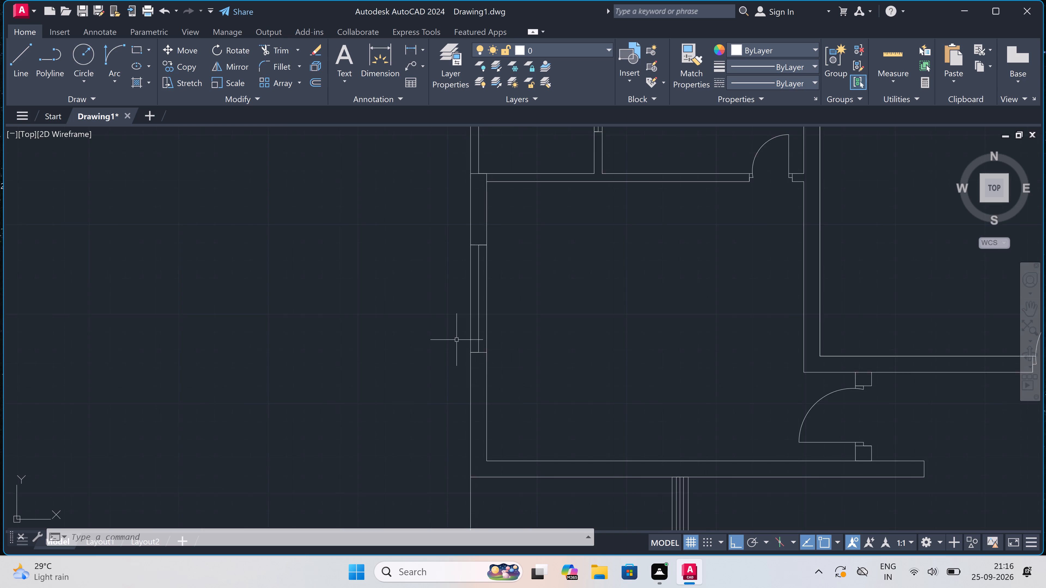
scroll(457, 340, down, 3)
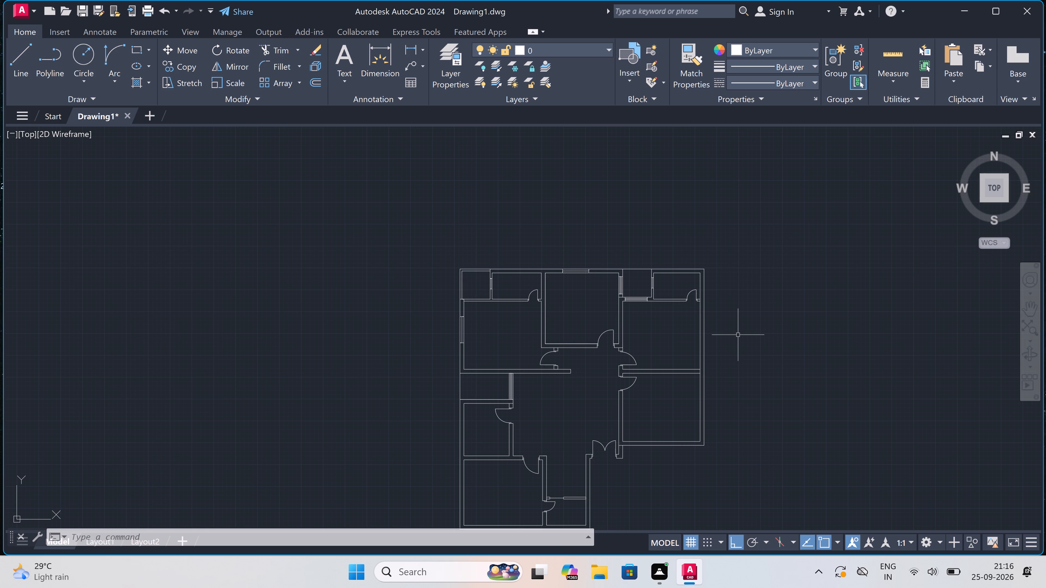
scroll(731, 339, up, 2)
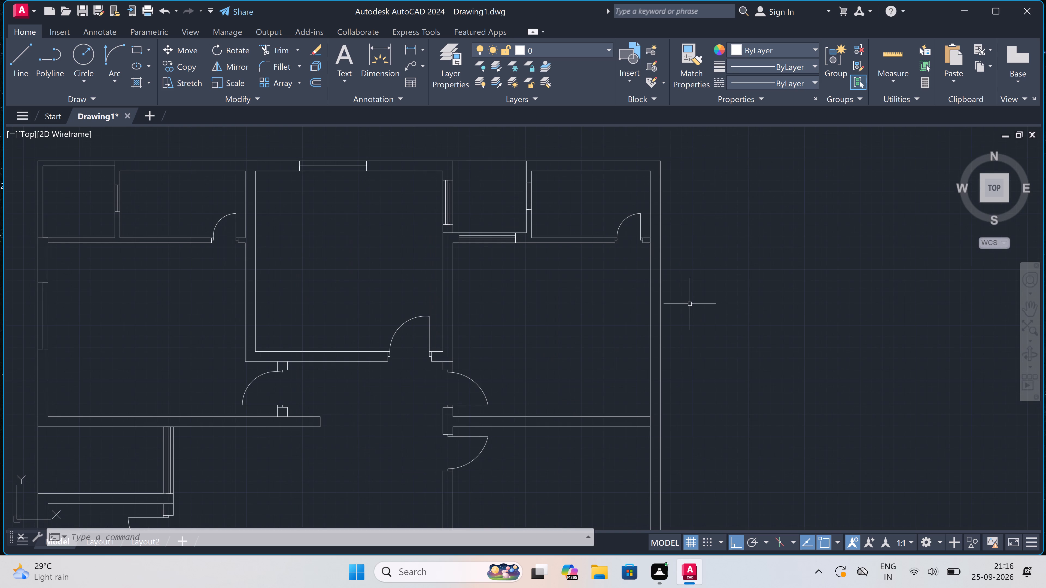
key(space)
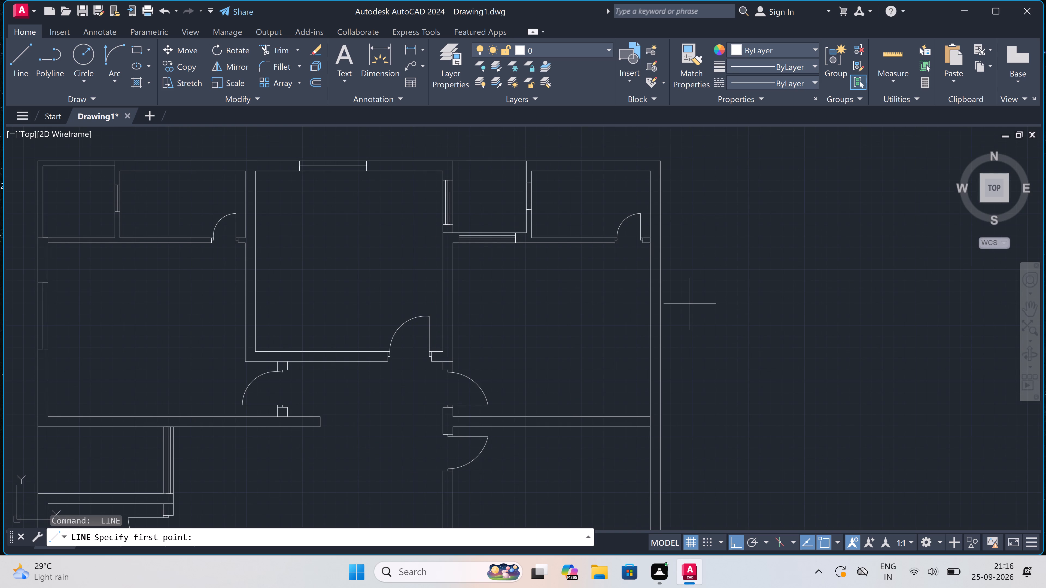
click(647, 272)
double_click(664, 274)
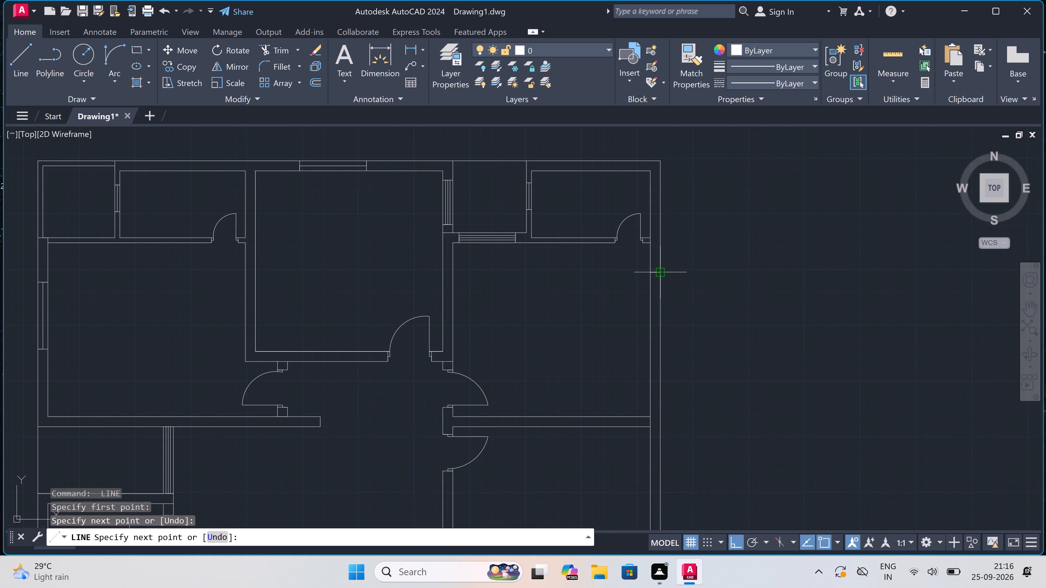
scroll(658, 274, up, 2)
click(650, 271)
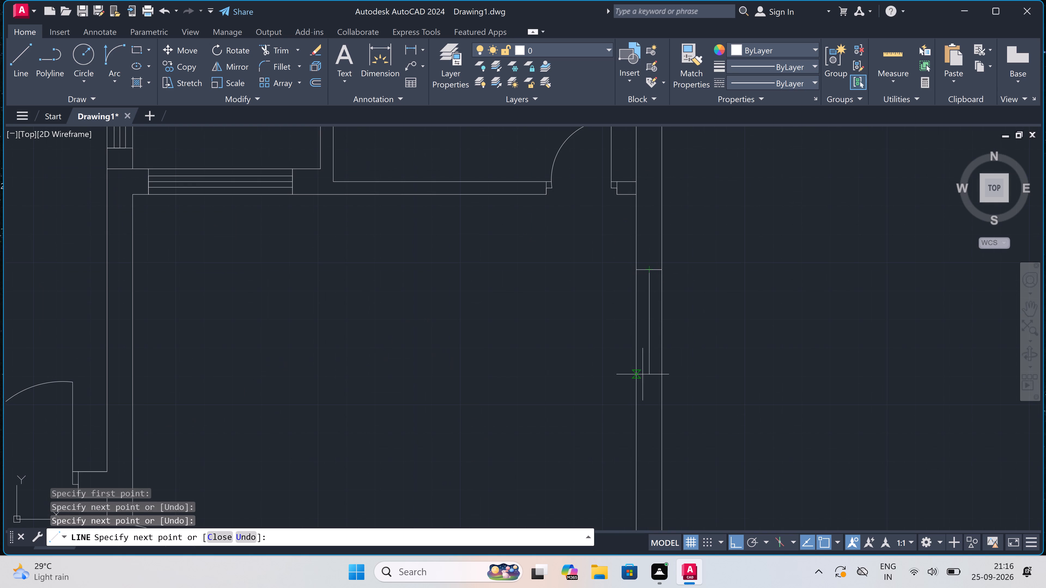
text(5')
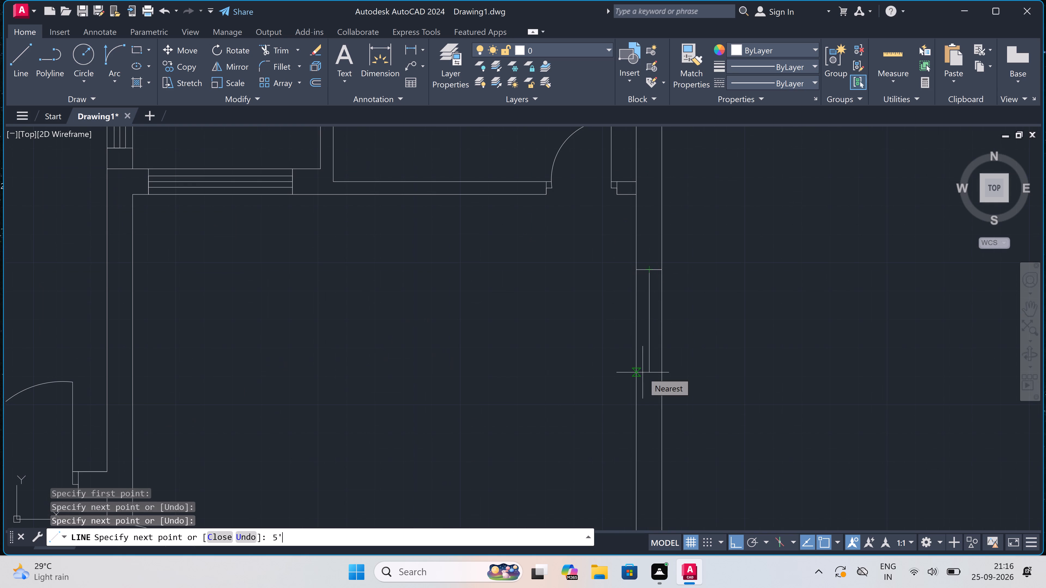
key(space)
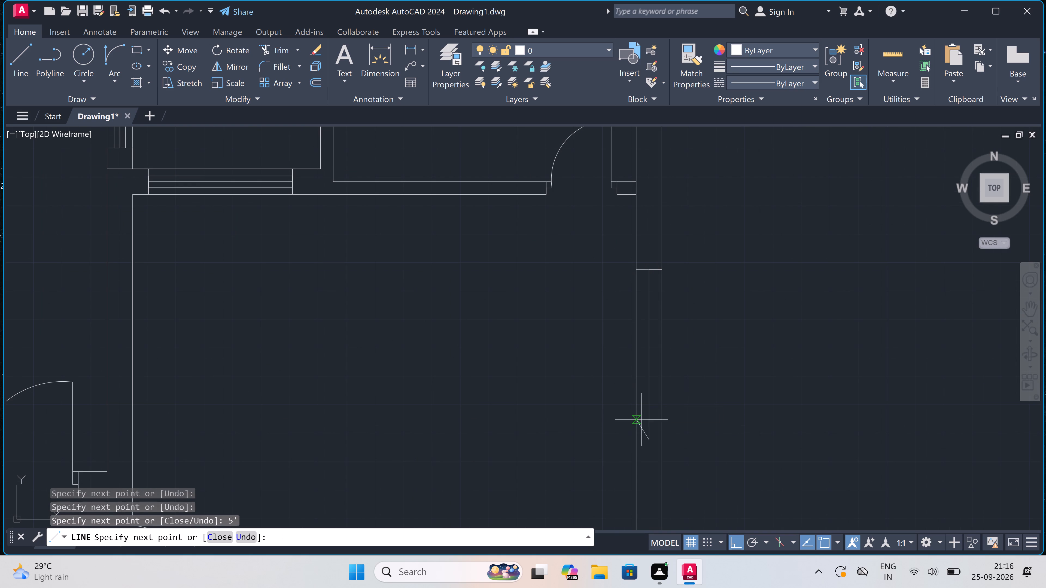
click(637, 441)
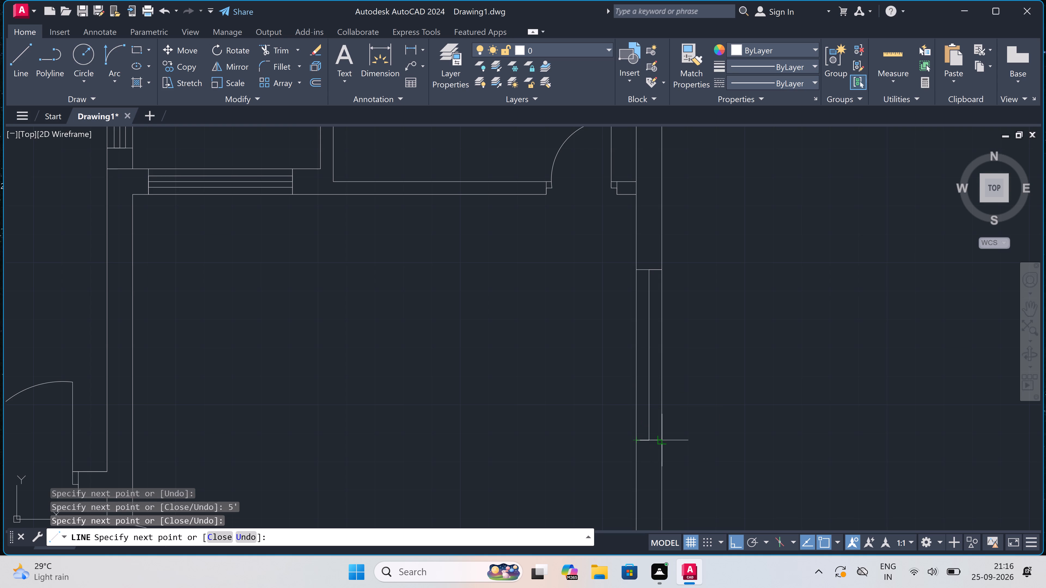
click(662, 441)
key(Escape)
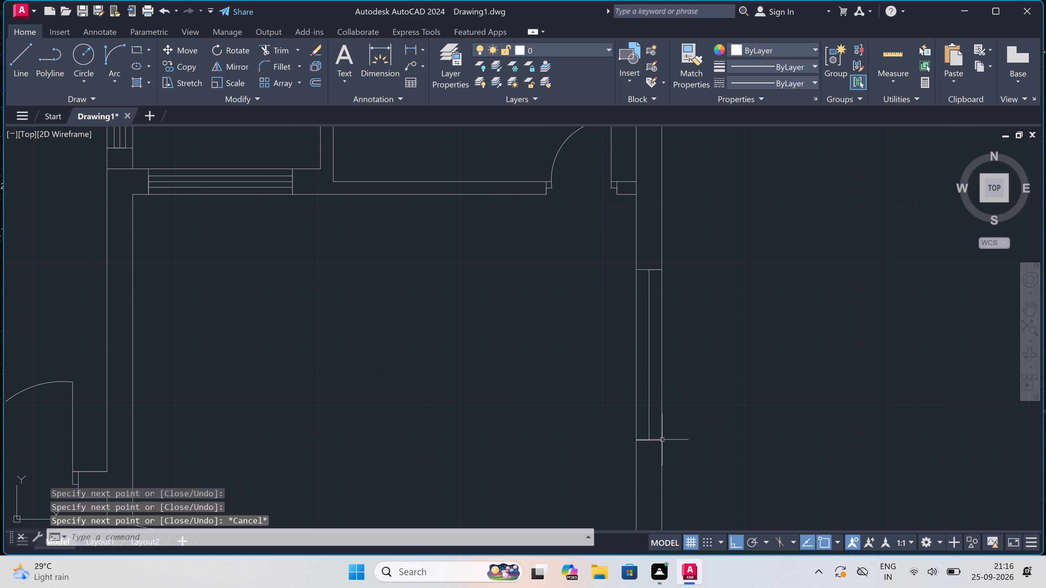
Draw a window end line across the southeast room's south exterior wall and a 5' centre line east from its midpoint.
scroll(632, 390, down, 3)
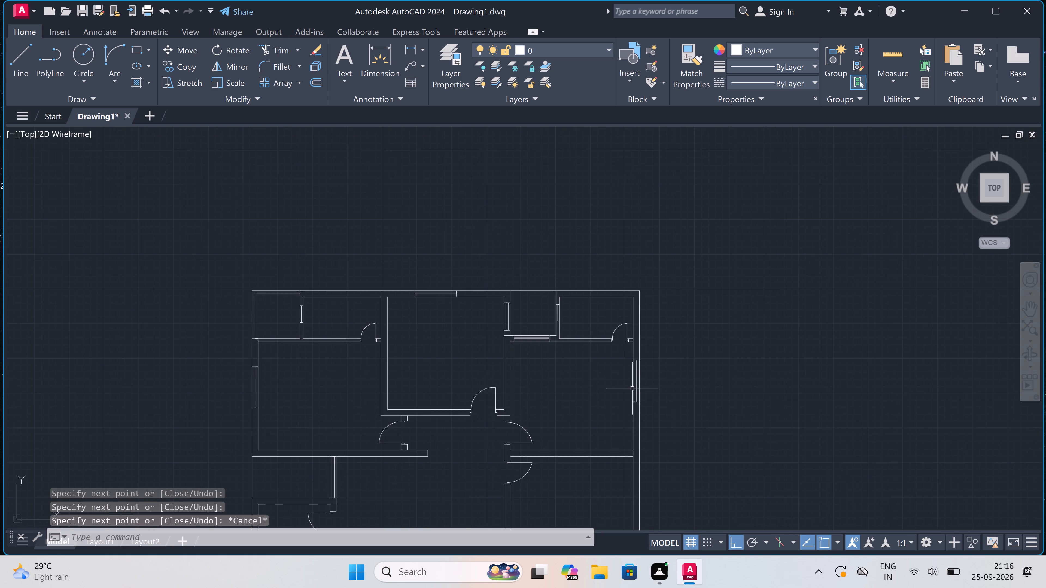
scroll(632, 388, down, 1)
scroll(625, 429, down, 2)
scroll(620, 463, up, 2)
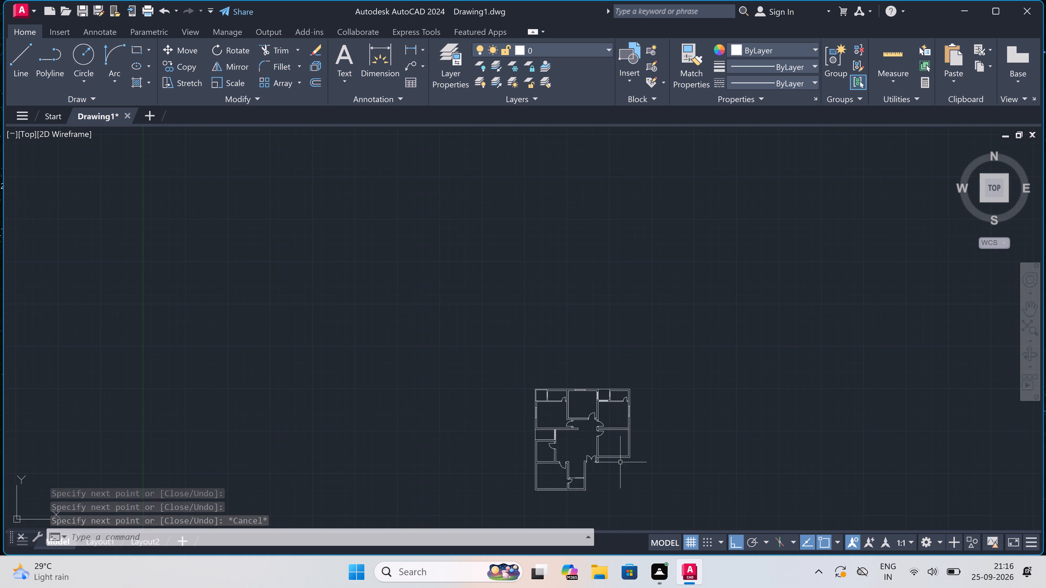
scroll(620, 463, up, 1)
scroll(607, 437, up, 1)
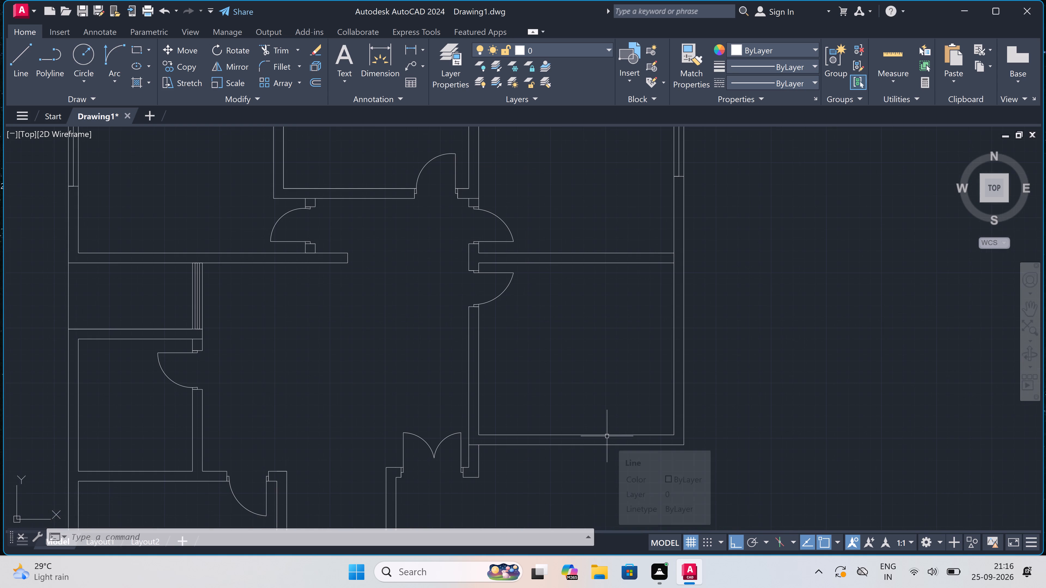
key(space)
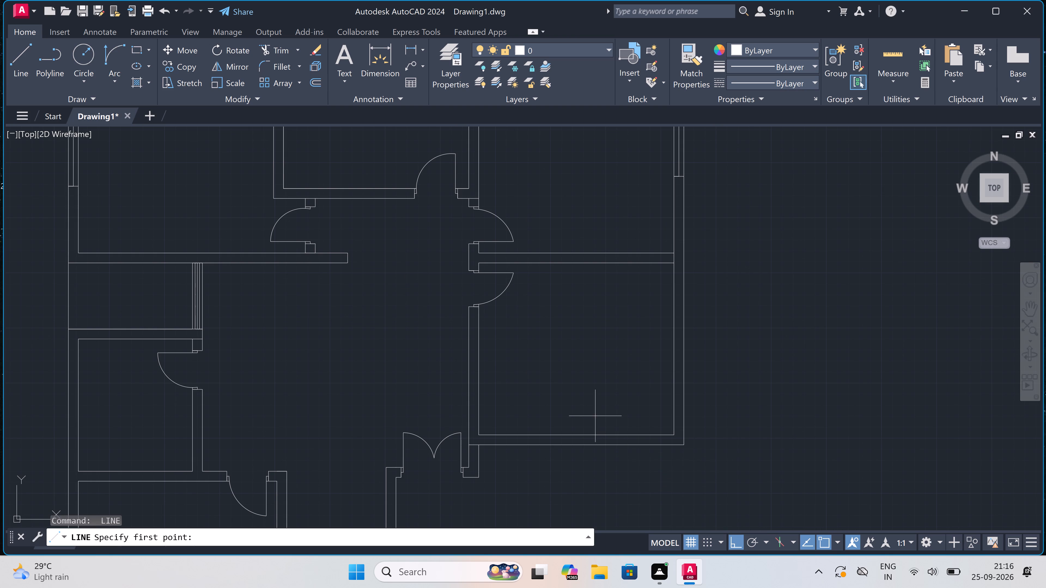
double_click(526, 434)
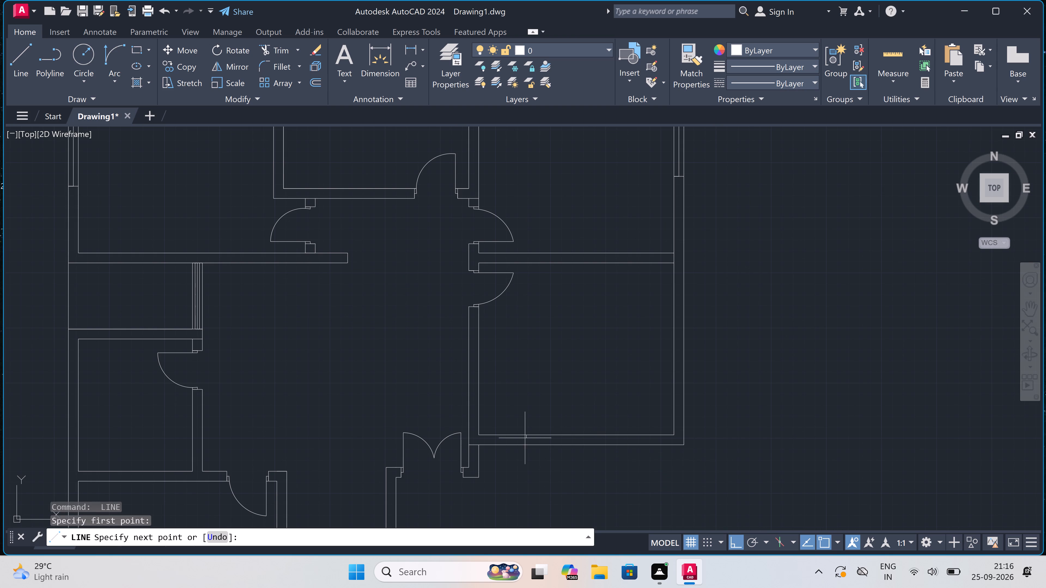
scroll(523, 444, up, 2)
double_click(527, 446)
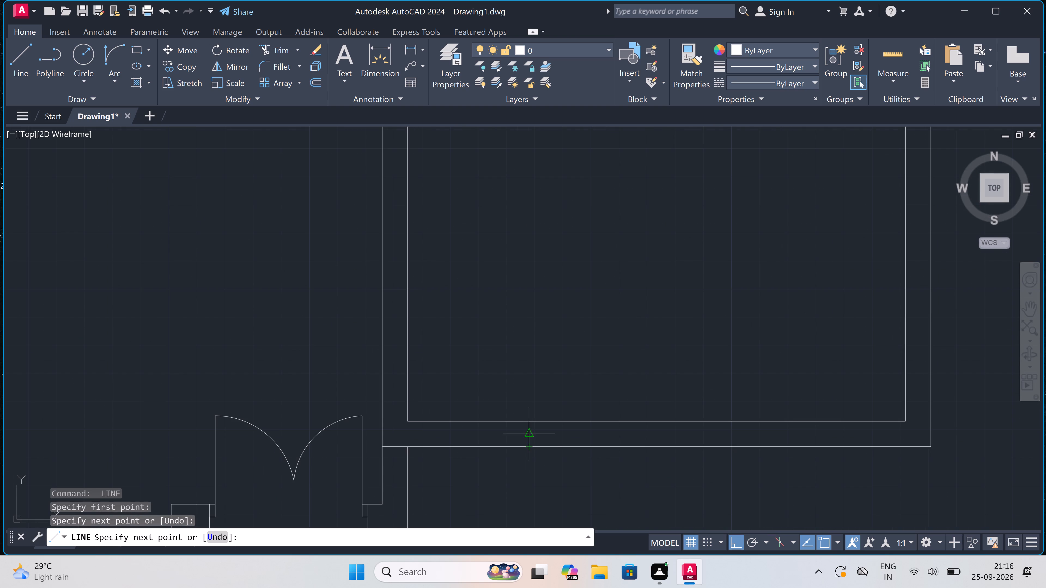
click(529, 435)
text(5')
key(space)
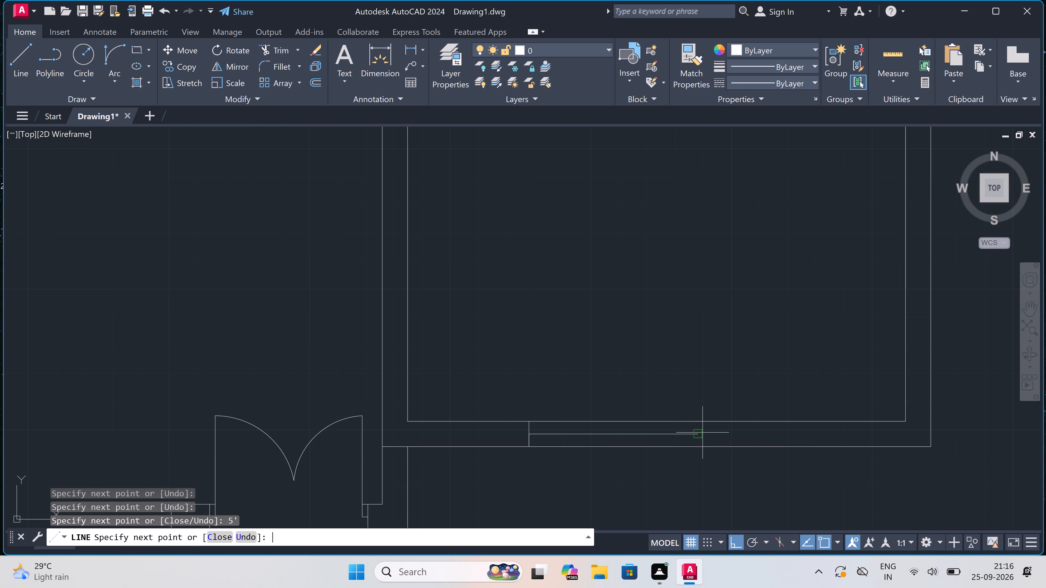
key(space)
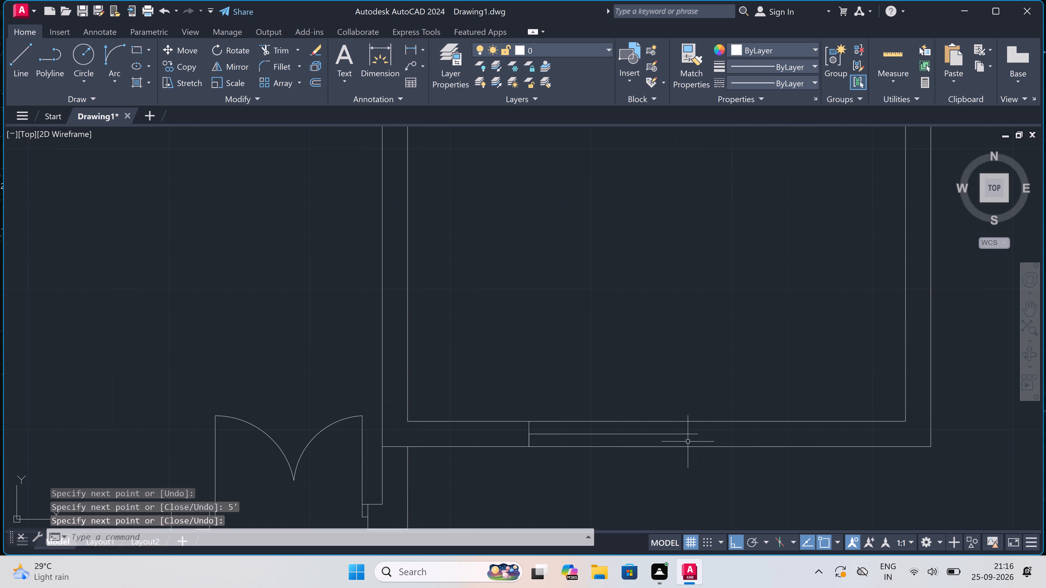
Close the south-wall window with an end line across both wall faces at the east end of the centre line.
key(space)
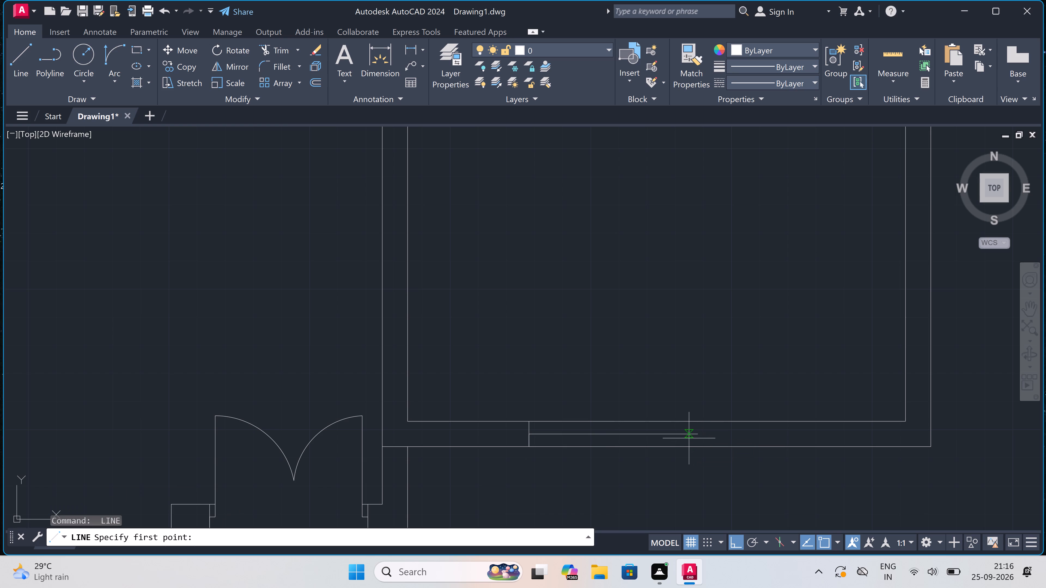
click(698, 432)
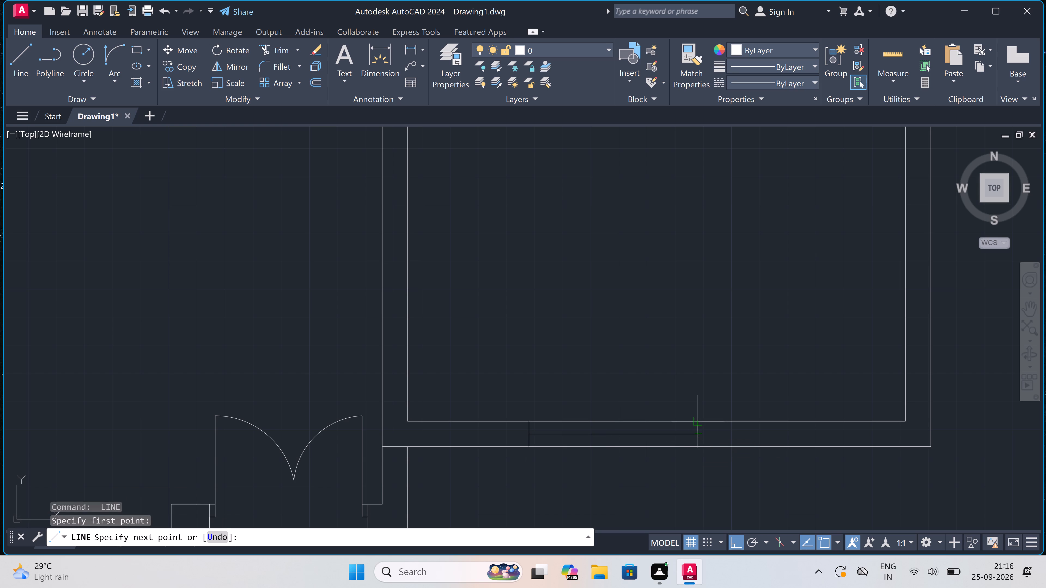
click(698, 419)
click(701, 446)
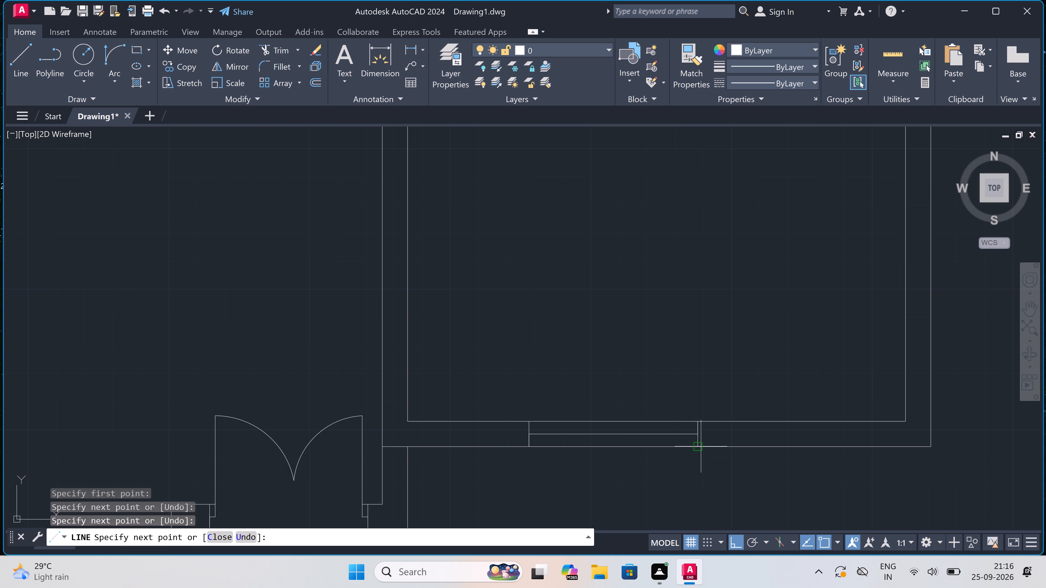
key(Escape)
key(space)
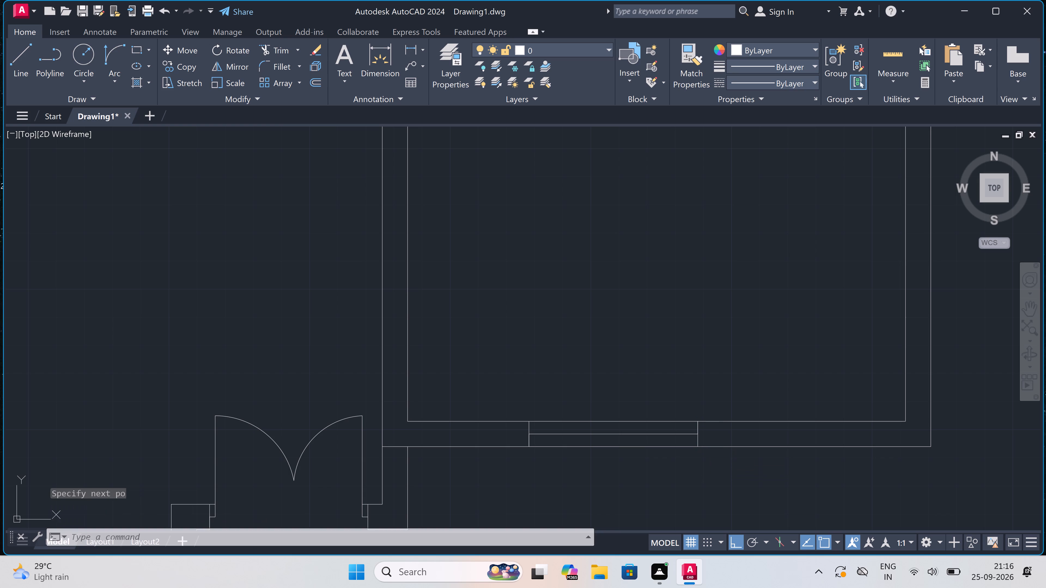
Draw lines along the north and south wall faces between the jambs of the opening in the thin partition north of the small southern room.
scroll(692, 422, down, 2)
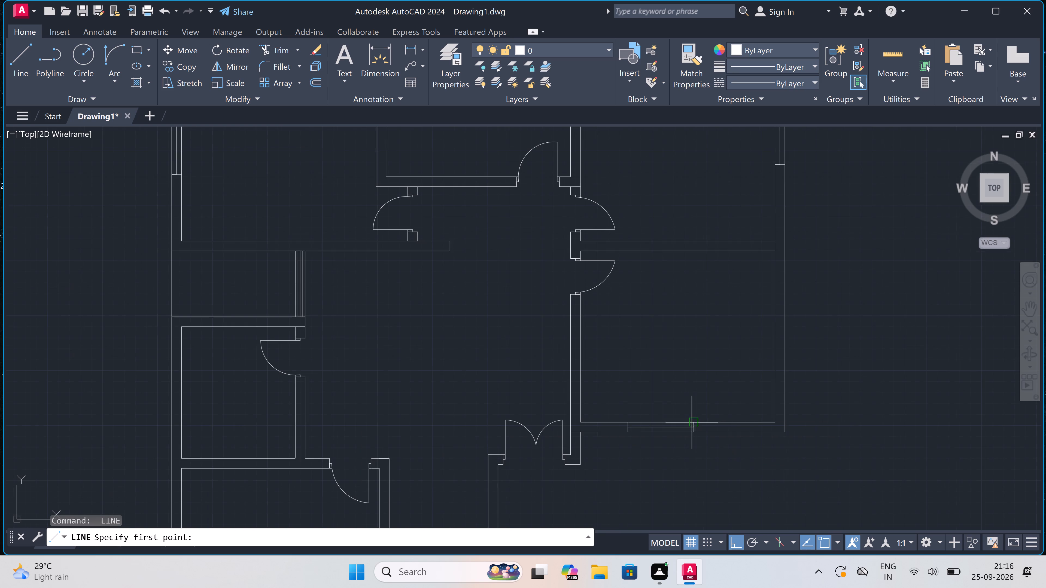
scroll(679, 431, down, 1)
scroll(622, 467, down, 2)
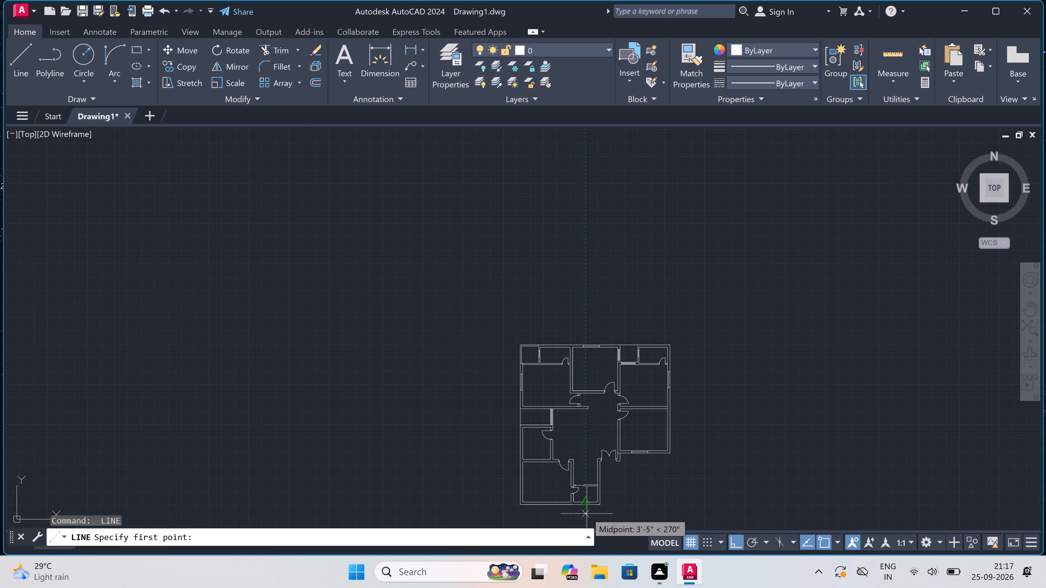
scroll(587, 515, up, 3)
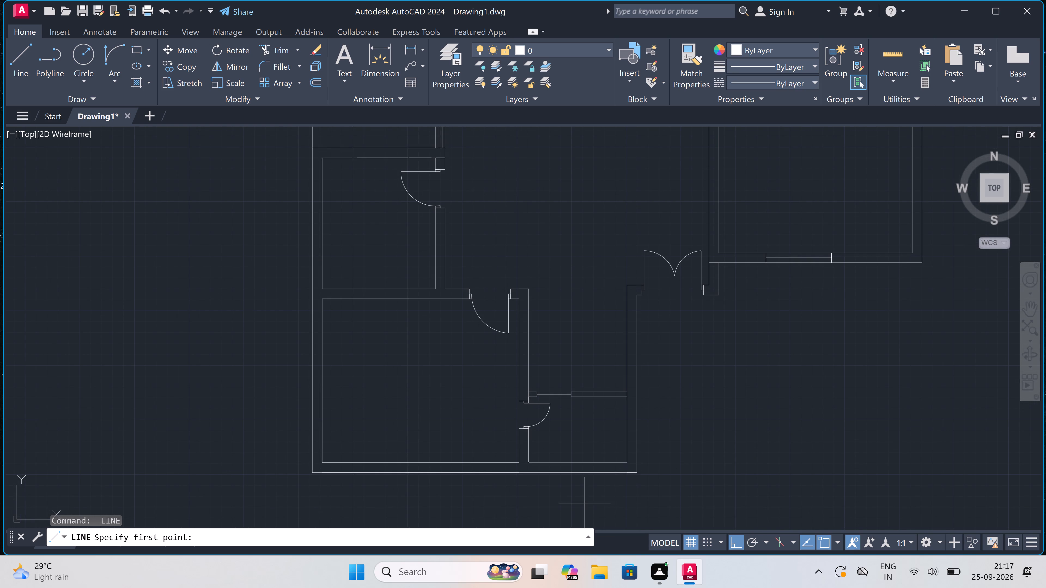
scroll(550, 393, up, 3)
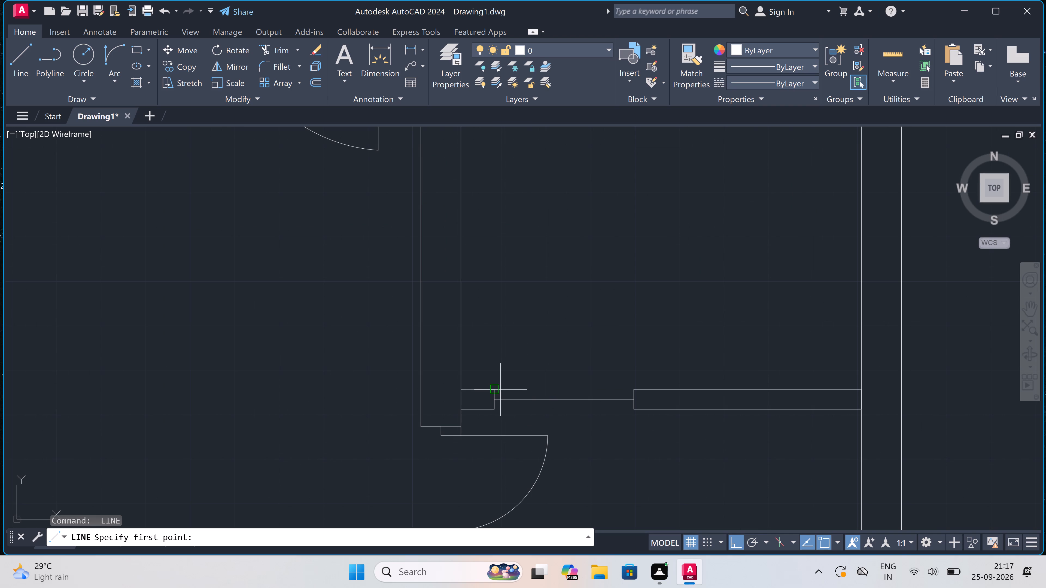
click(498, 390)
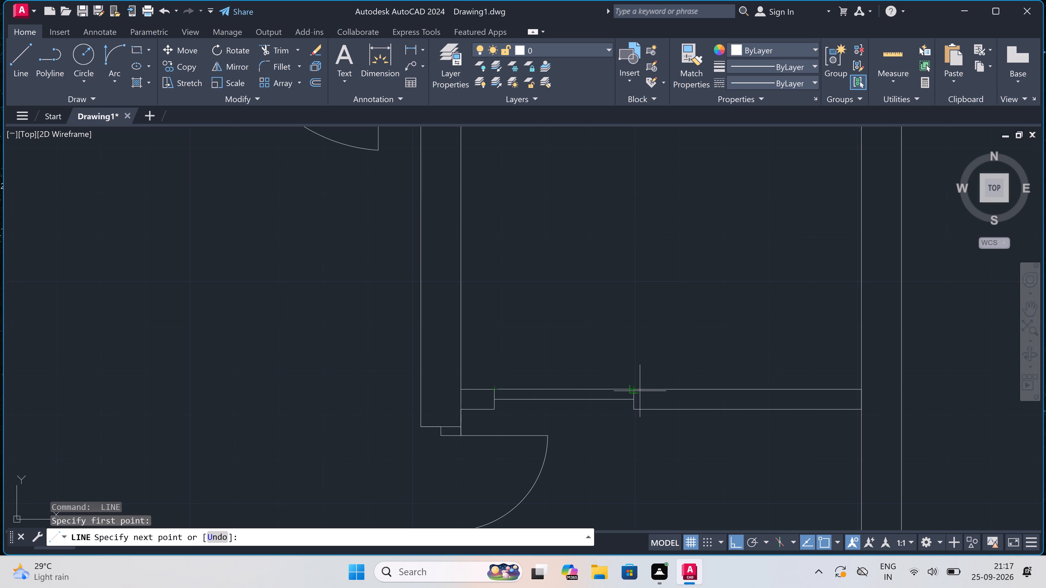
double_click(635, 391)
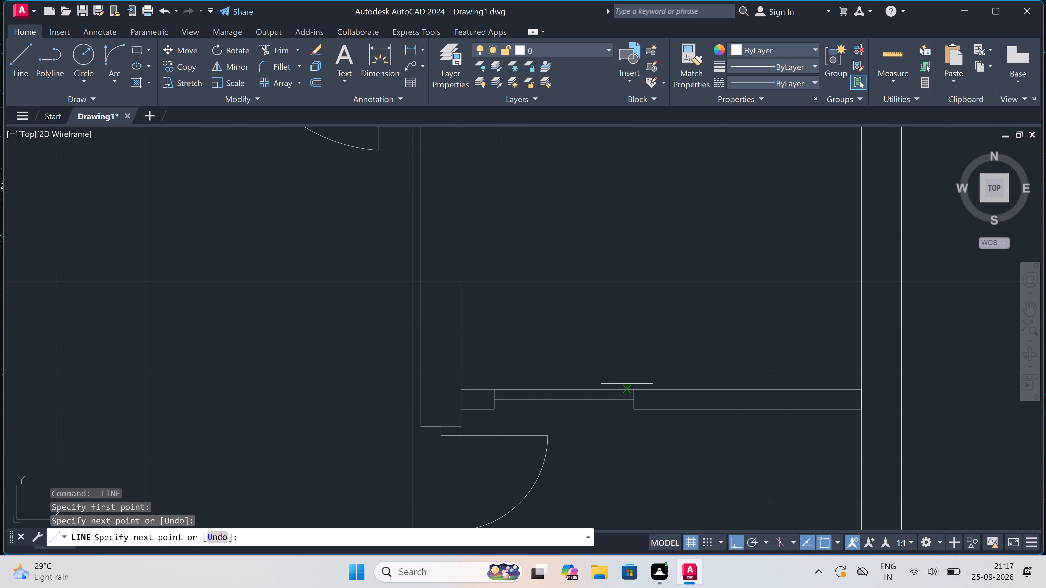
key(Escape)
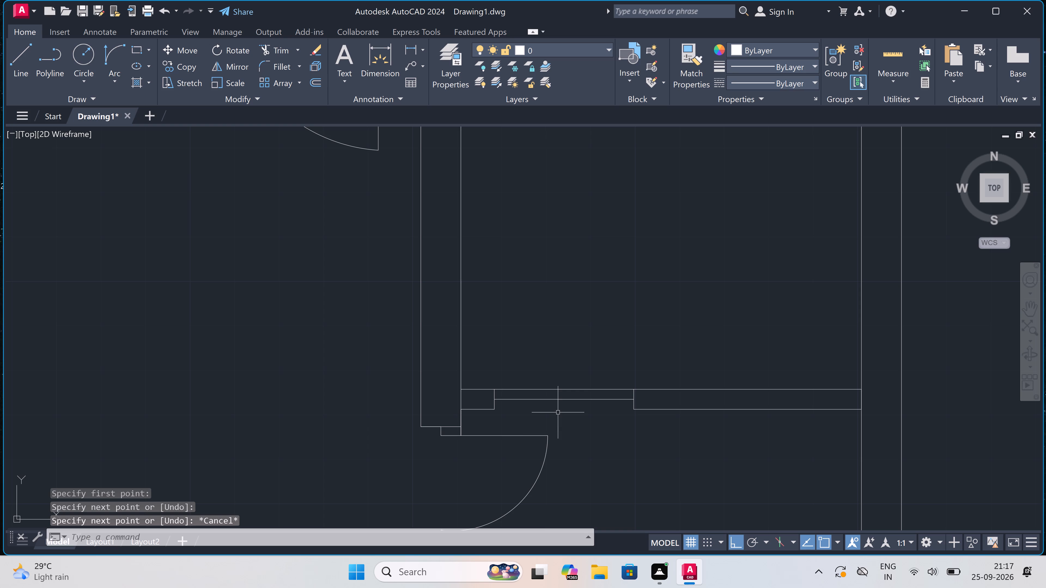
key(space)
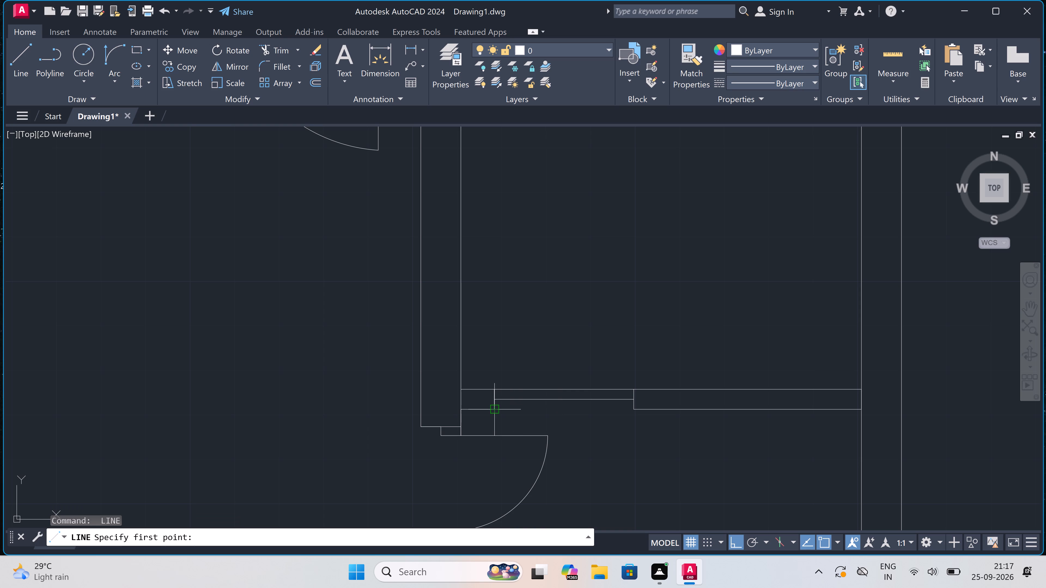
double_click(497, 408)
click(499, 408)
click(635, 410)
key(Escape)
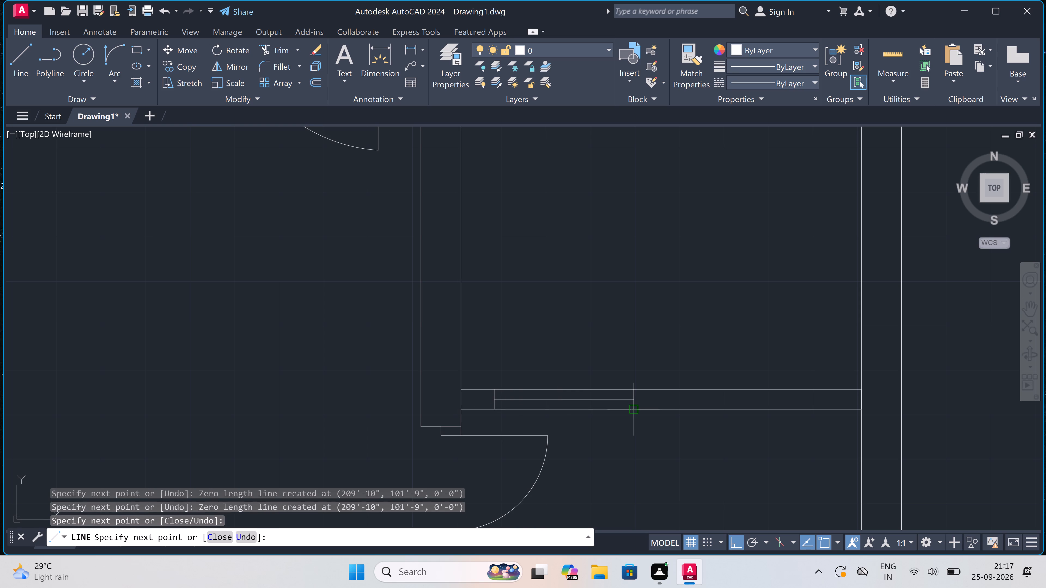
Draw a new end line across both faces of the thin partition, partway between the window's west and east end lines.
key(space)
double_click(555, 389)
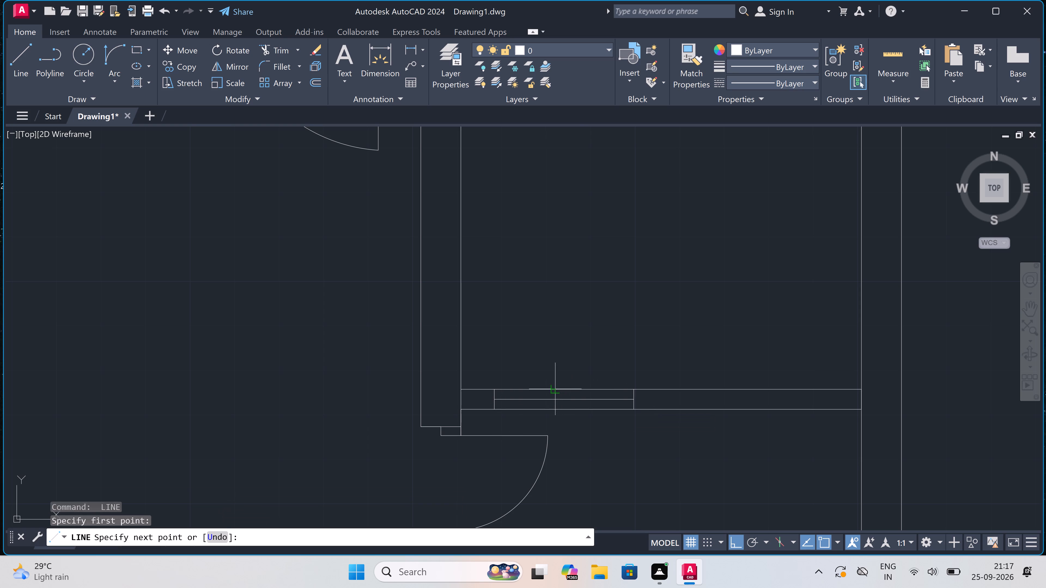
click(555, 413)
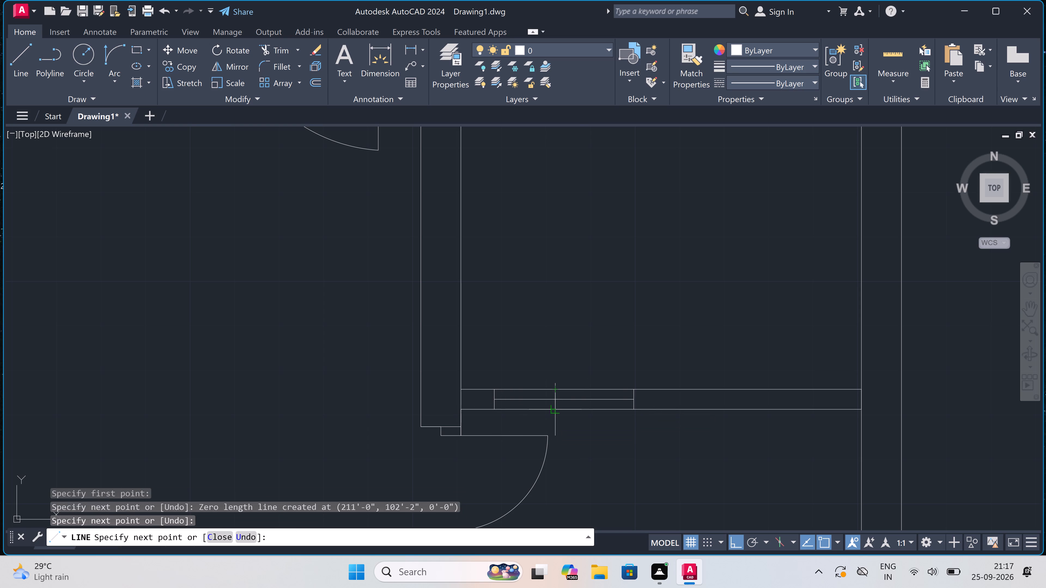
key(Escape)
Trim away the window's centre line west of the new end line and the old west end line.
text(tr)
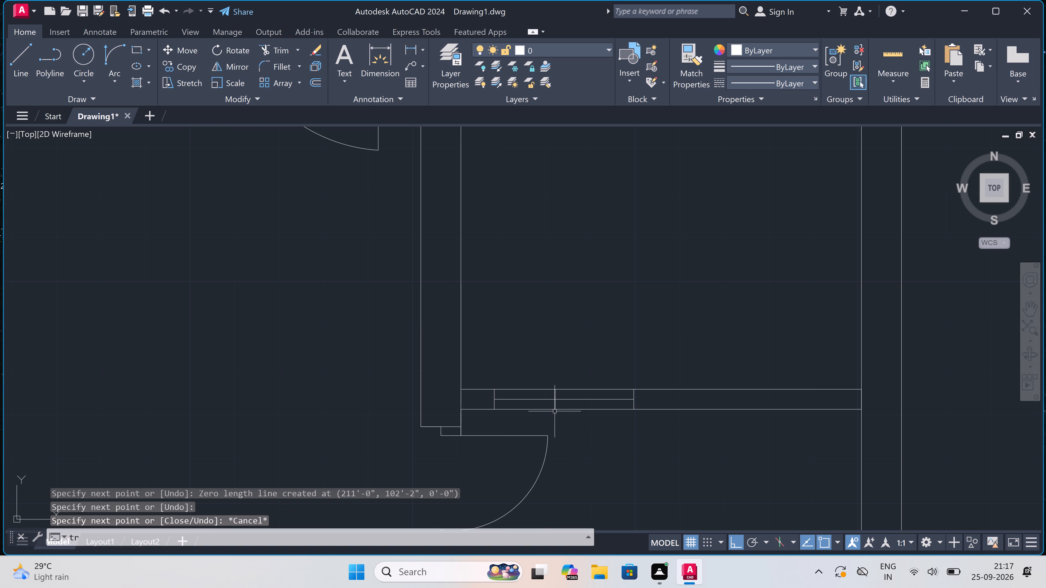
key(space)
scroll(540, 404, up, 2)
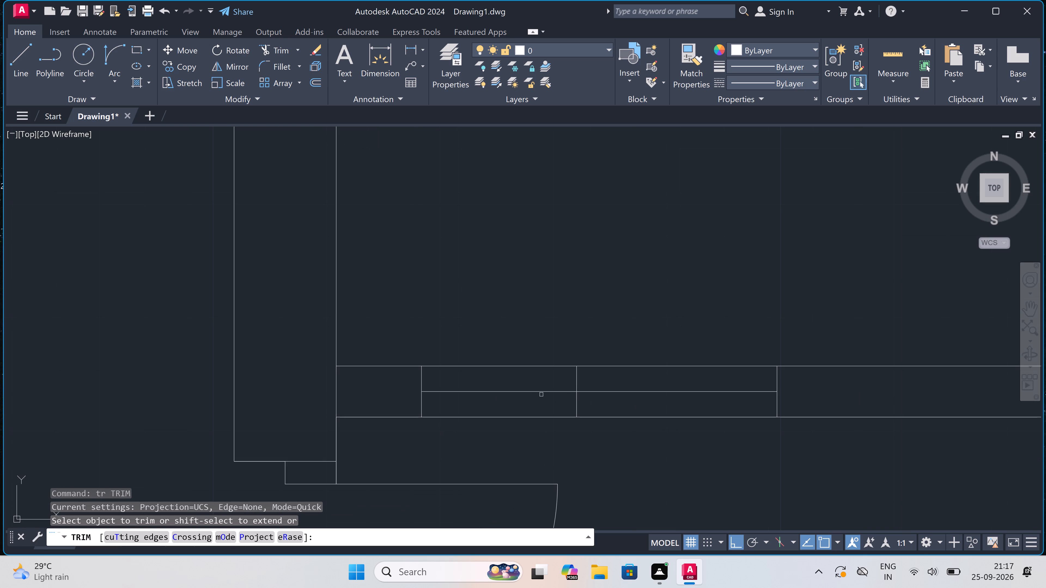
double_click(541, 394)
click(539, 388)
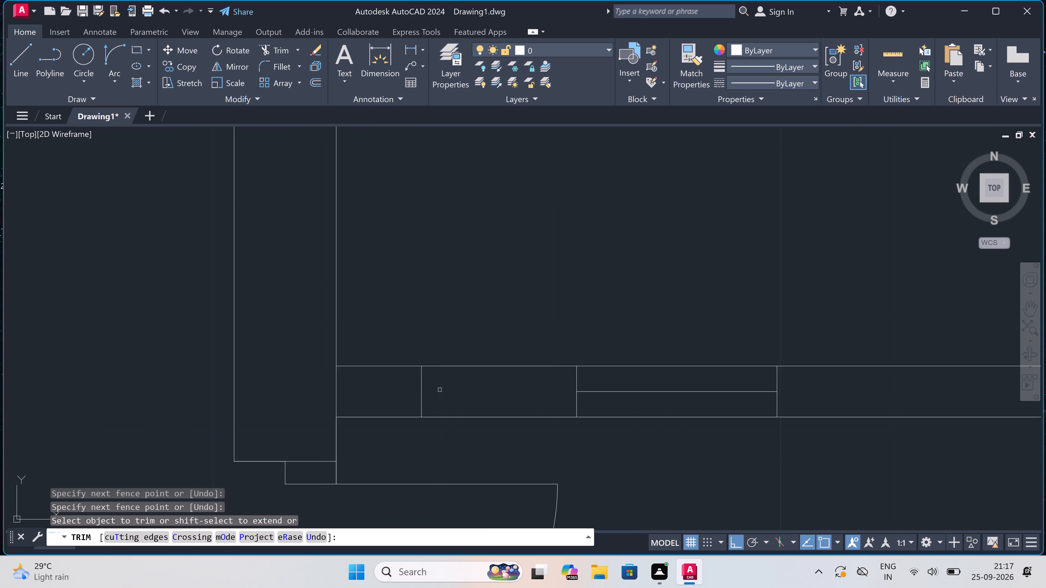
drag(391, 399, 399, 396)
click(462, 394)
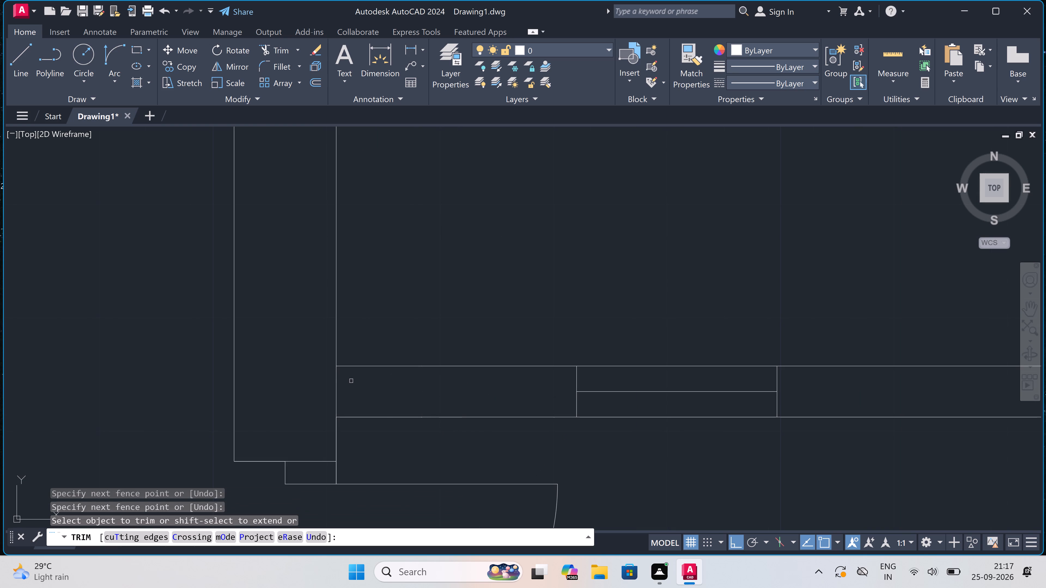
Trim the side-wall face lines that cross the thin partition's west and east ends, opening both wall junctions.
double_click(317, 379)
click(398, 389)
scroll(398, 389, down, 3)
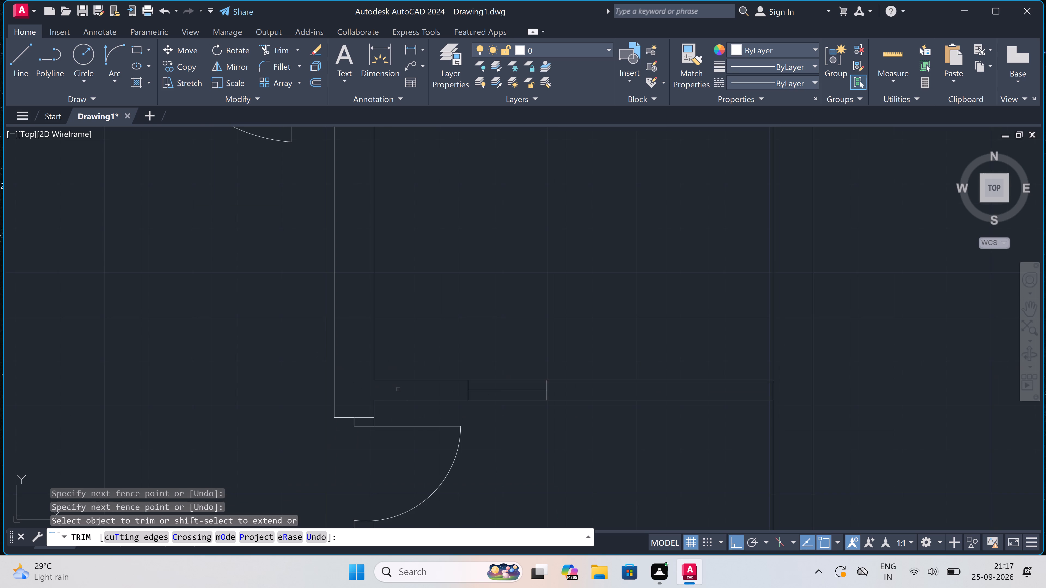
scroll(398, 389, down, 1)
scroll(677, 388, up, 2)
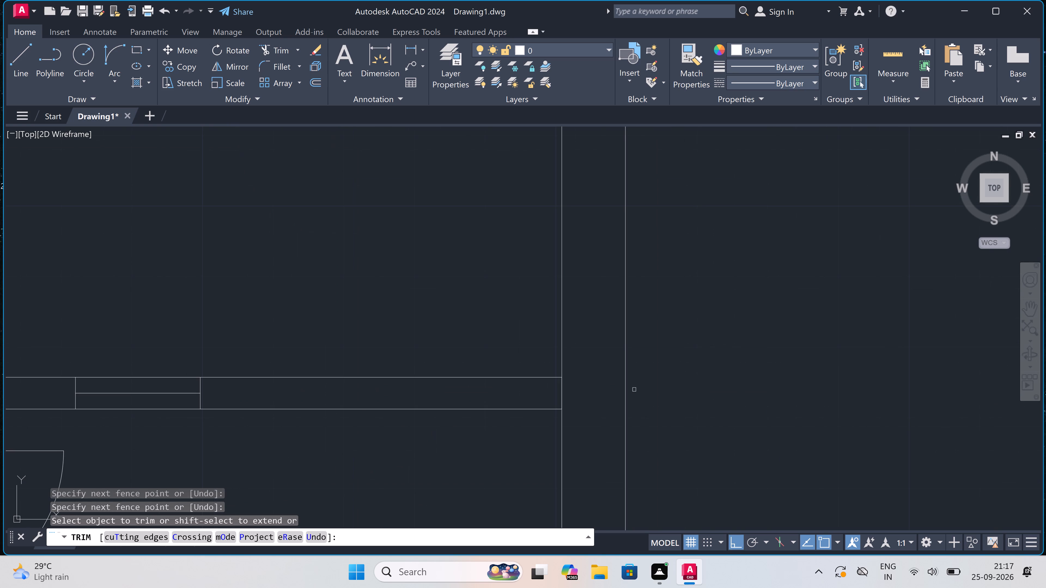
scroll(571, 392, up, 2)
click(569, 392)
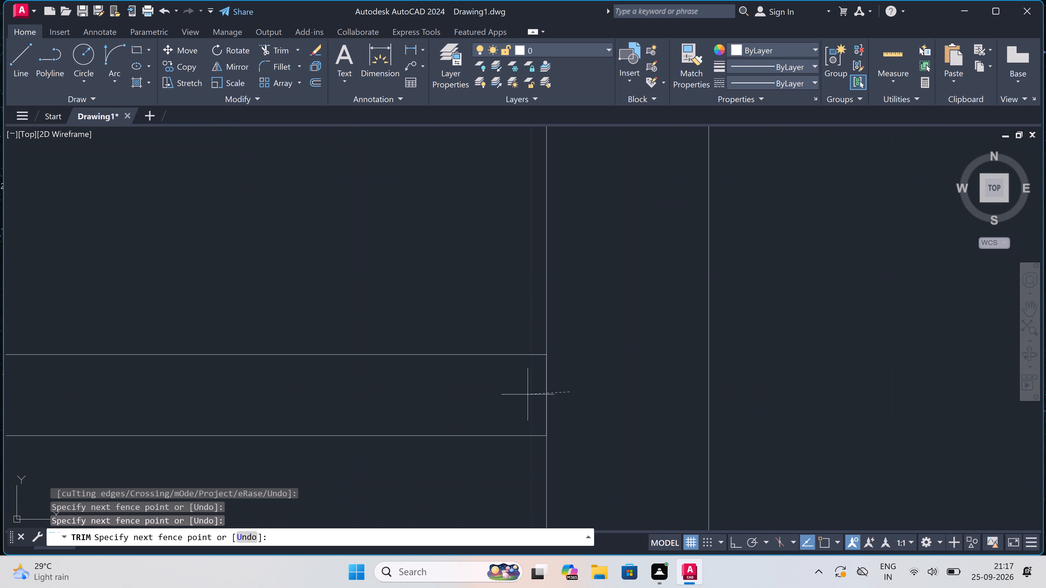
click(513, 396)
scroll(513, 396, down, 7)
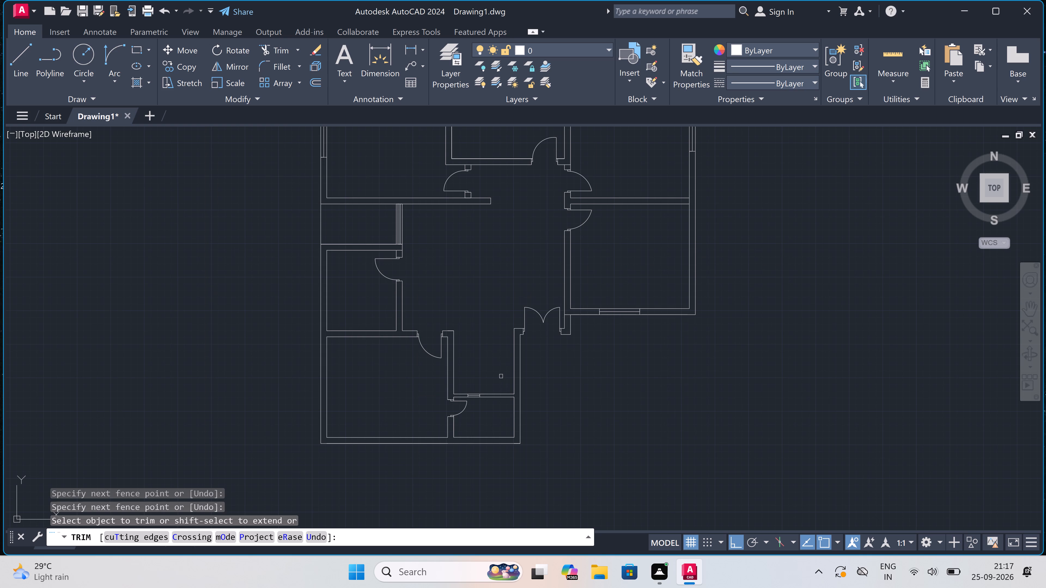
key(Escape)
Draw a vertical line about 6'-5" north from the thin partition's north face, just east of its small window.
scroll(498, 437, up, 2)
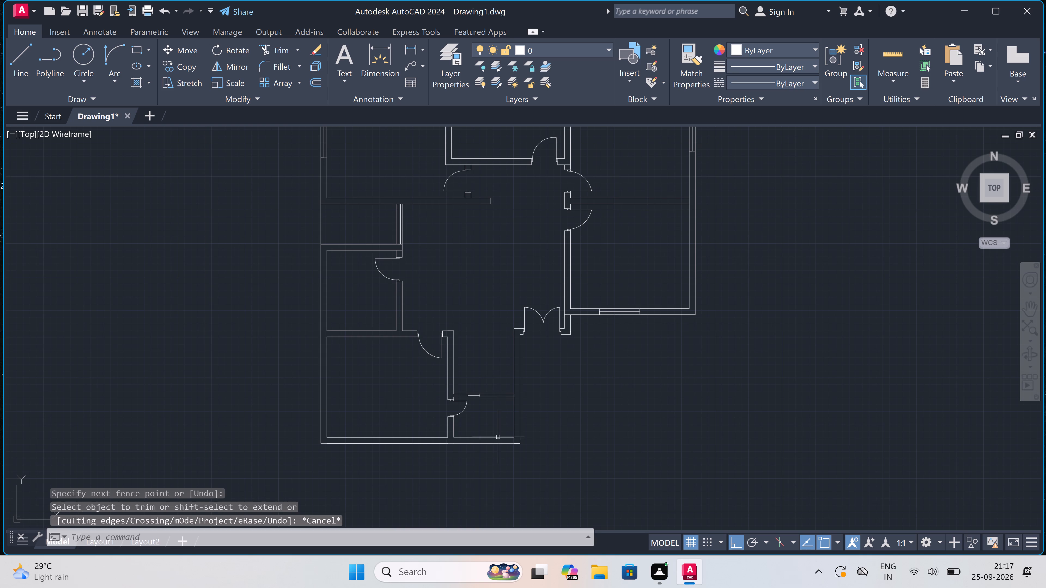
scroll(503, 379, up, 1)
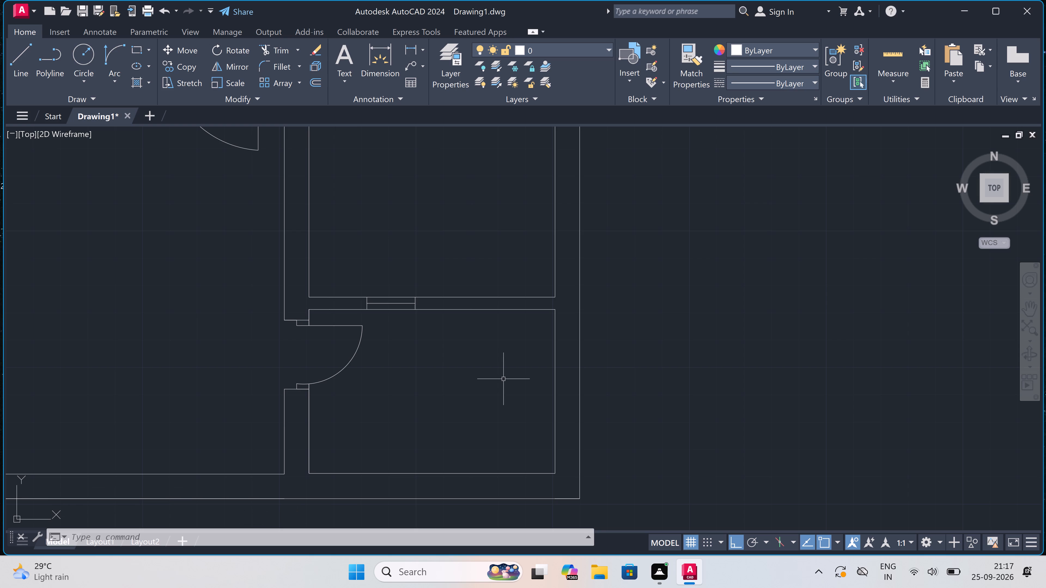
scroll(503, 379, down, 2)
scroll(500, 337, down, 2)
scroll(500, 332, up, 4)
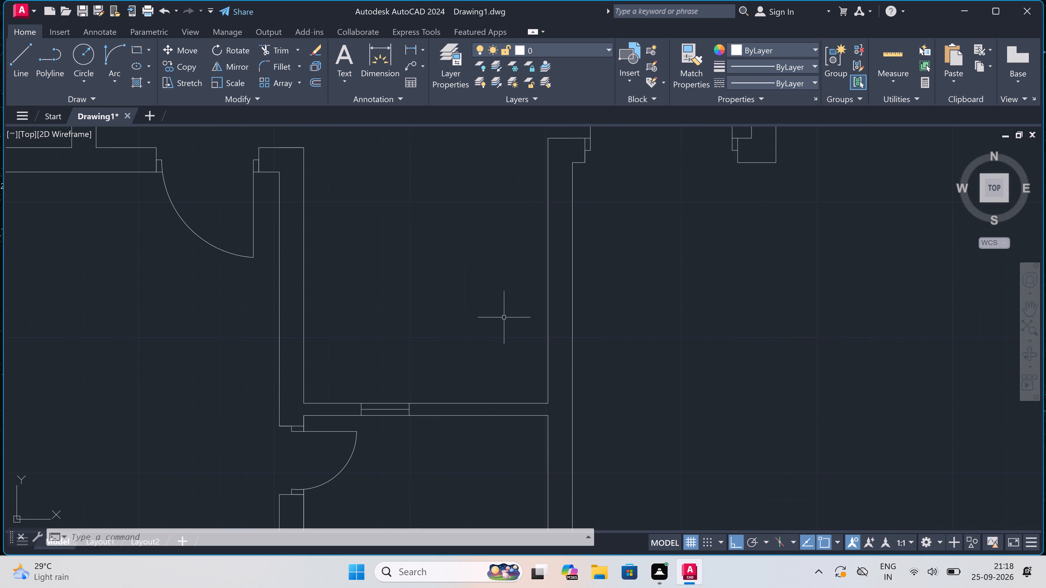
text(l)
key(space)
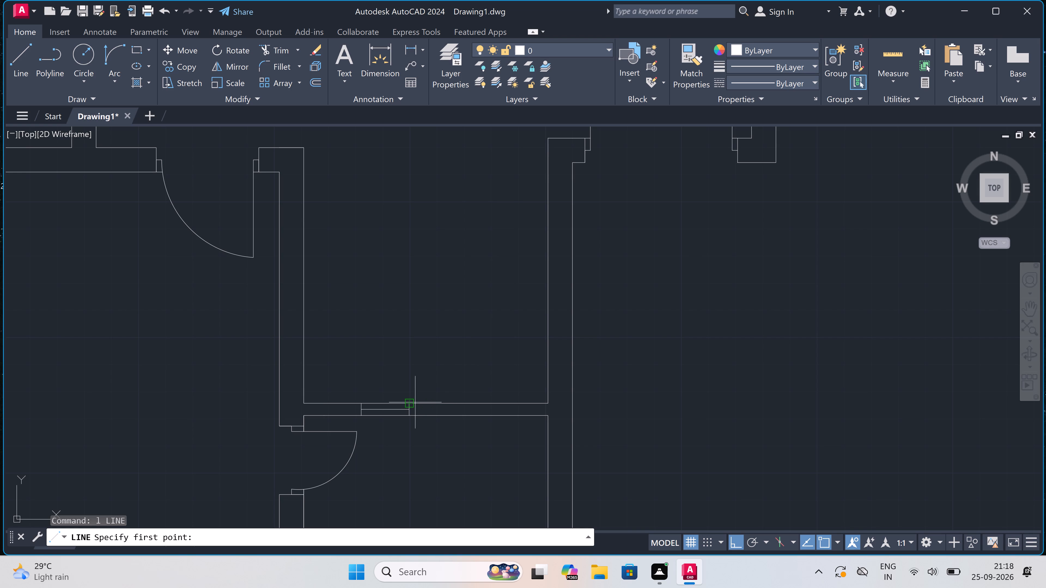
click(422, 405)
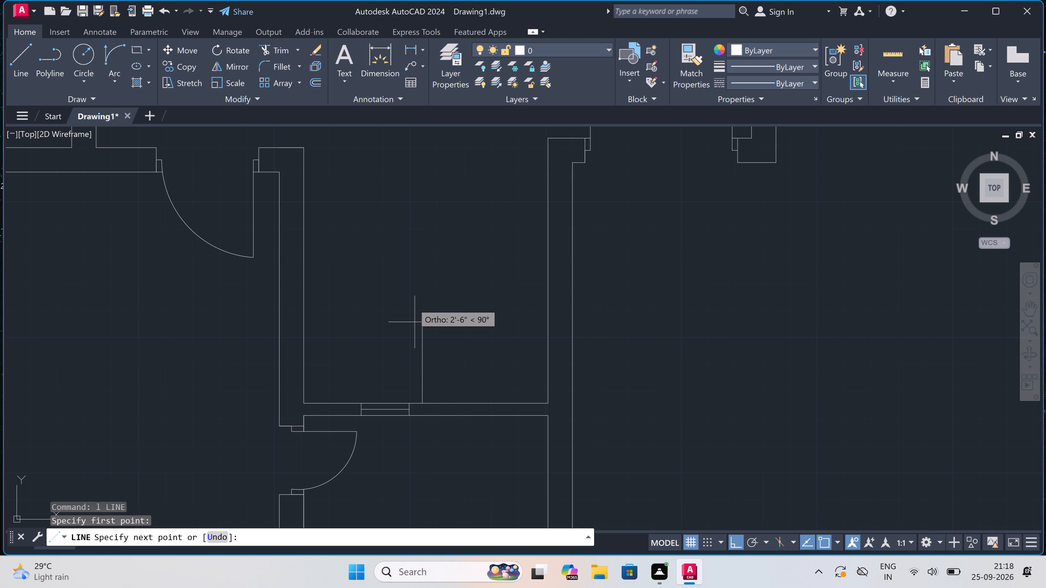
scroll(413, 299, down, 1)
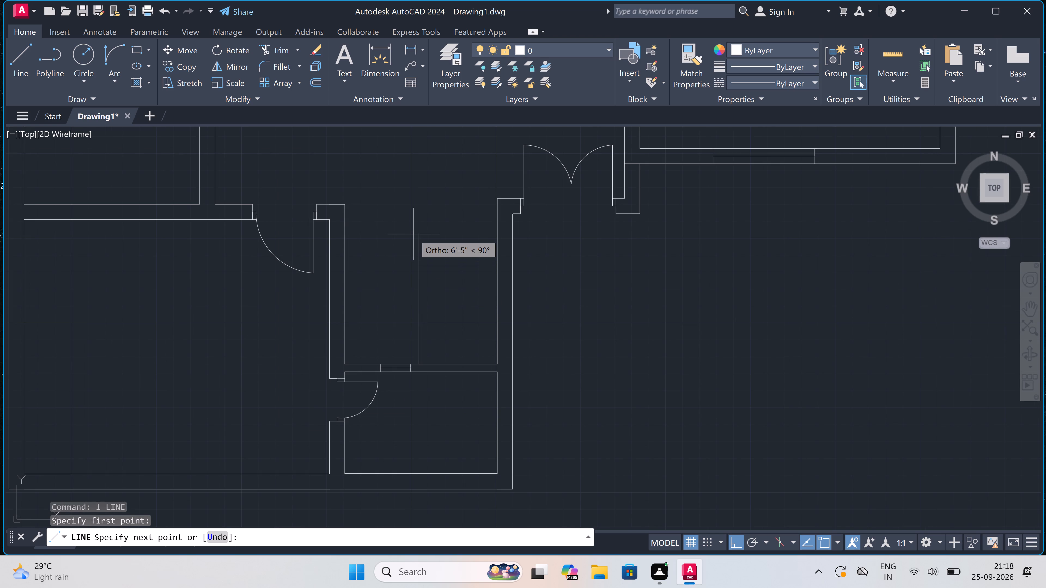
scroll(413, 235, up, 1)
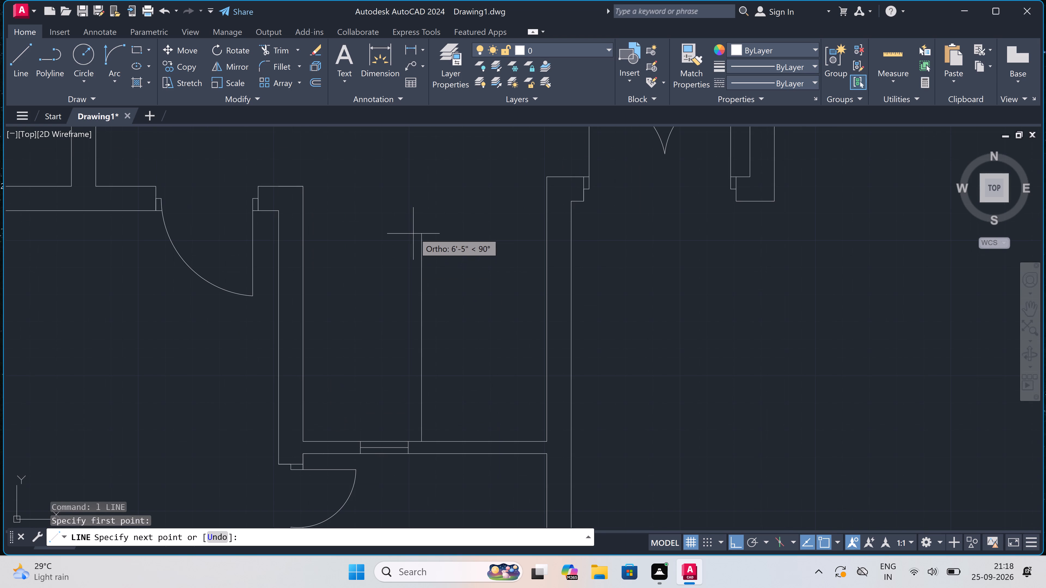
click(415, 229)
key(Escape)
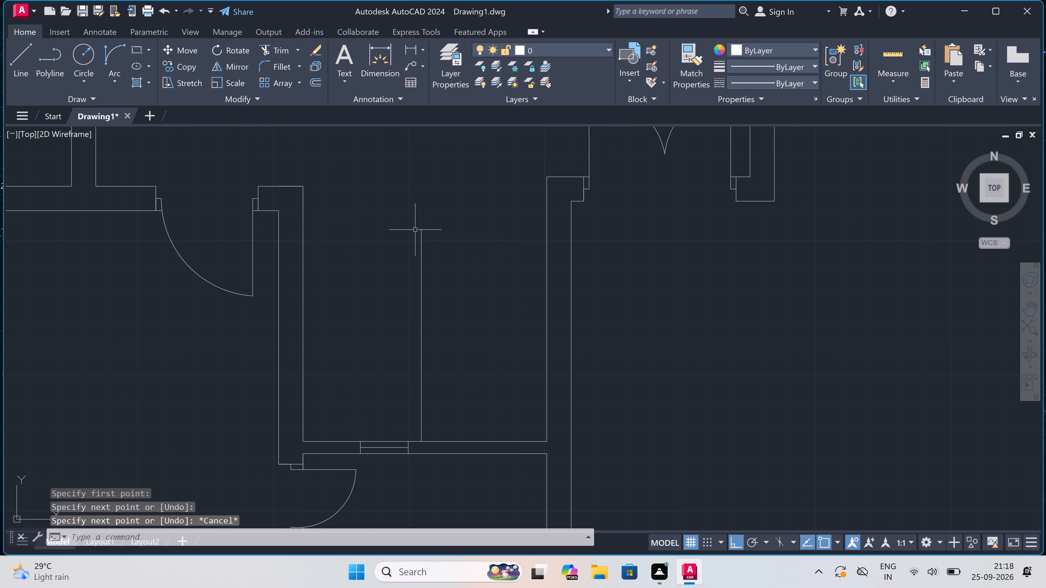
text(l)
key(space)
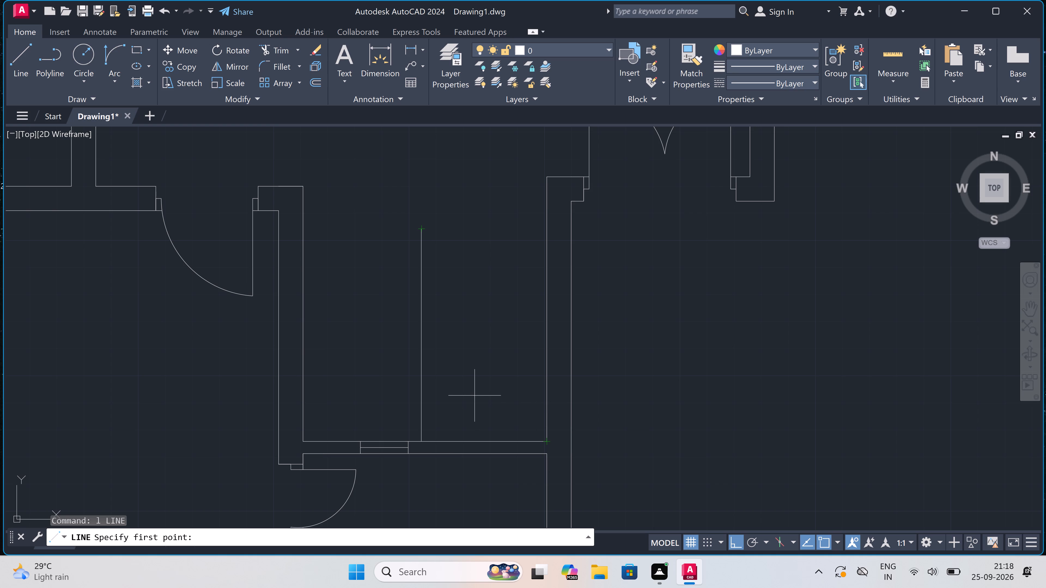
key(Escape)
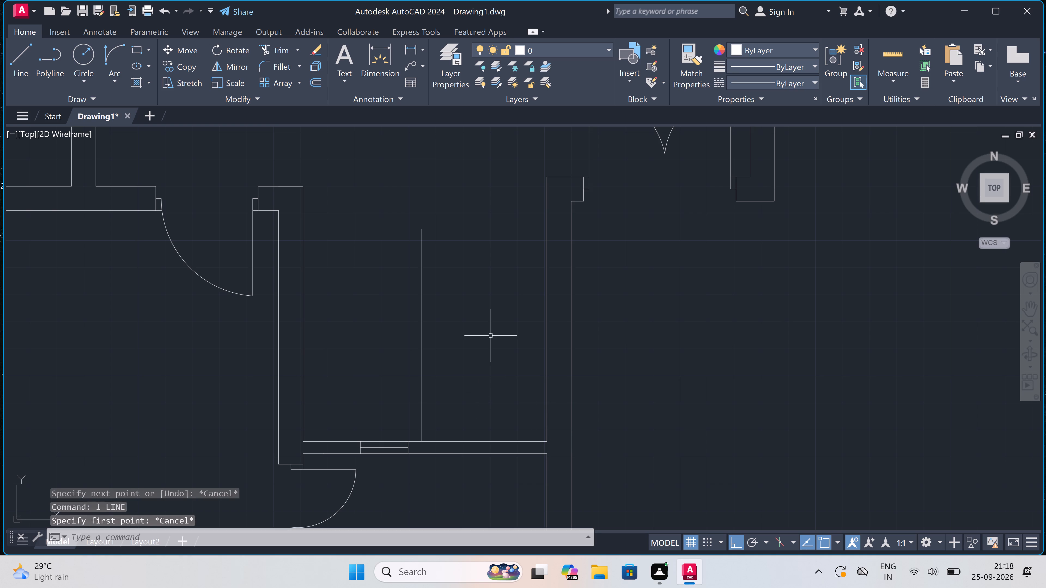
Offset the thin partition's north face line east of its small window northward ten times at 9" spacing to form stair treads.
text(o)
key(space)
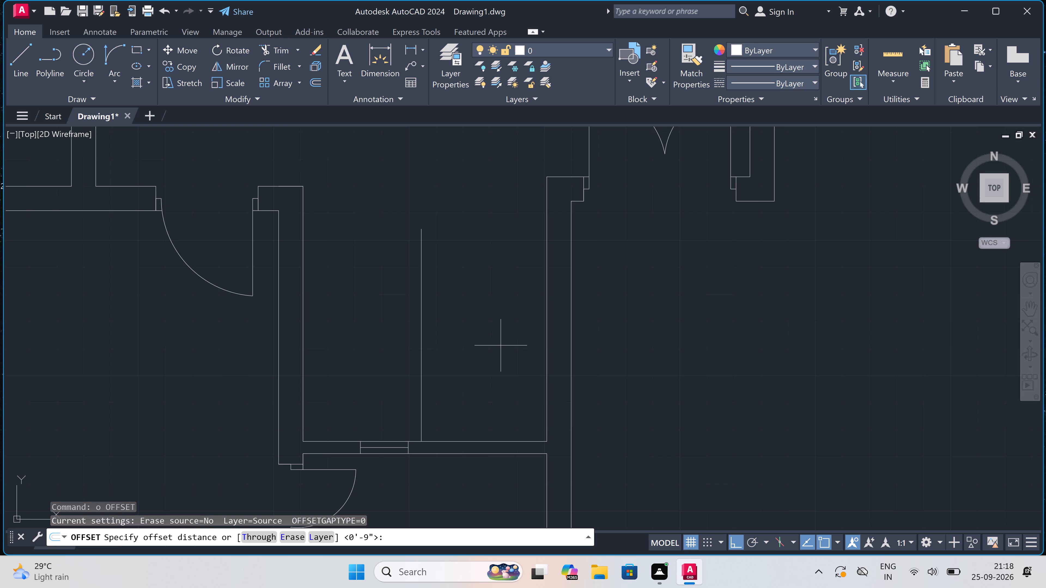
click(498, 442)
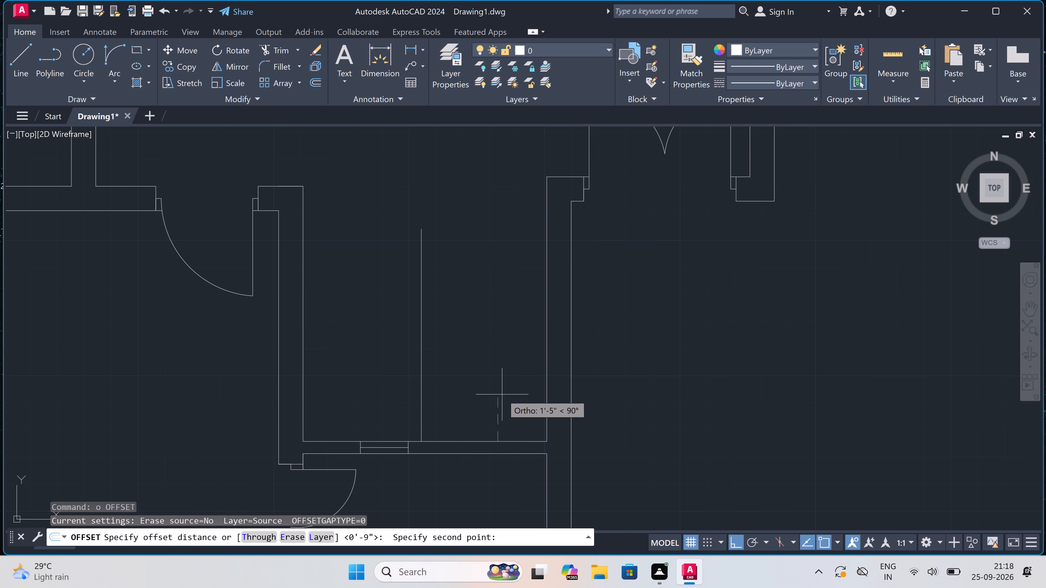
text(9")
key(space)
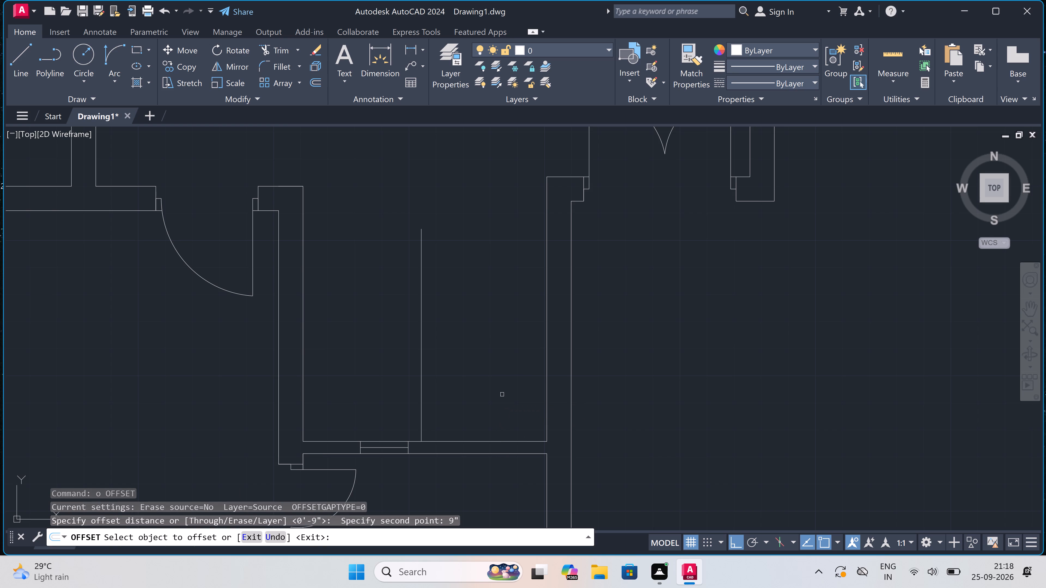
double_click(491, 440)
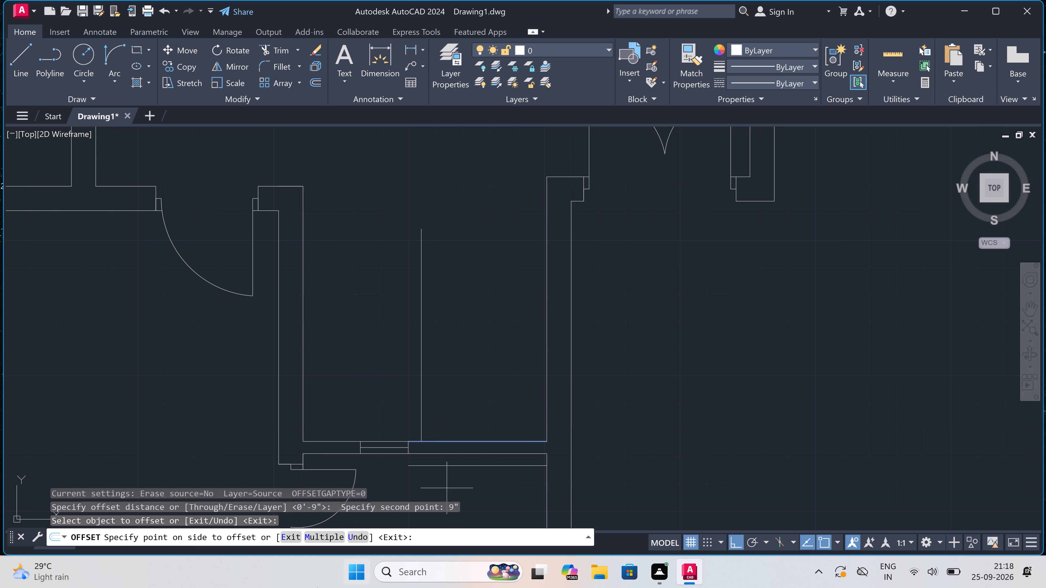
double_click(319, 533)
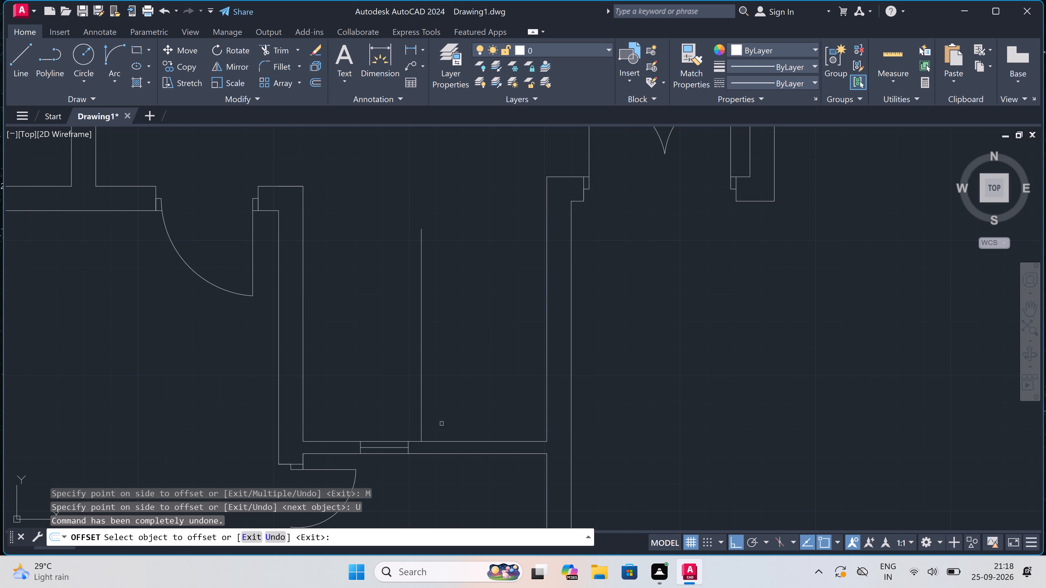
drag(445, 441, 446, 439)
click(448, 404)
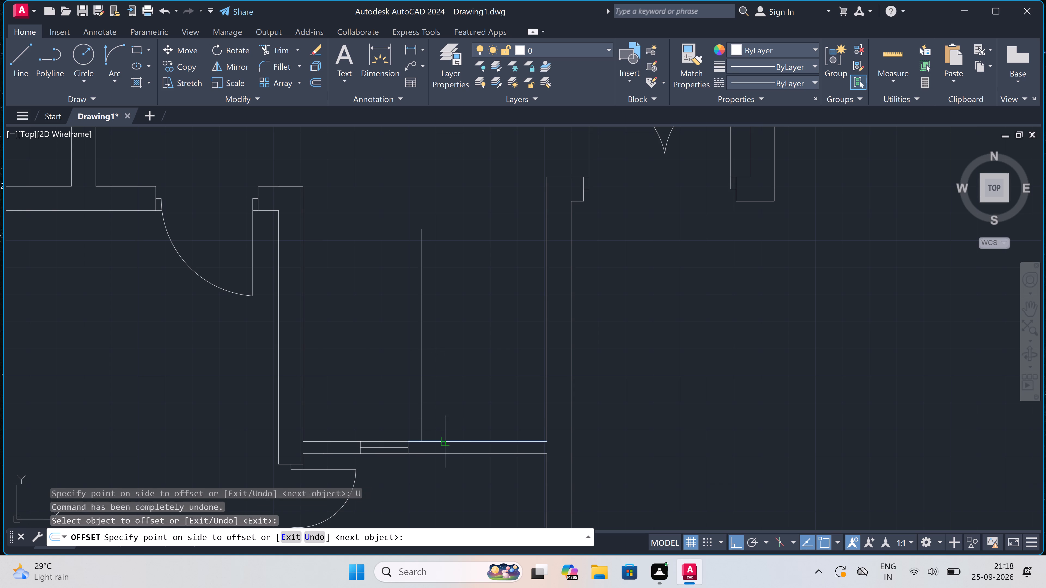
drag(462, 360, 463, 356)
click(466, 332)
click(467, 320)
drag(467, 316, 469, 312)
click(470, 290)
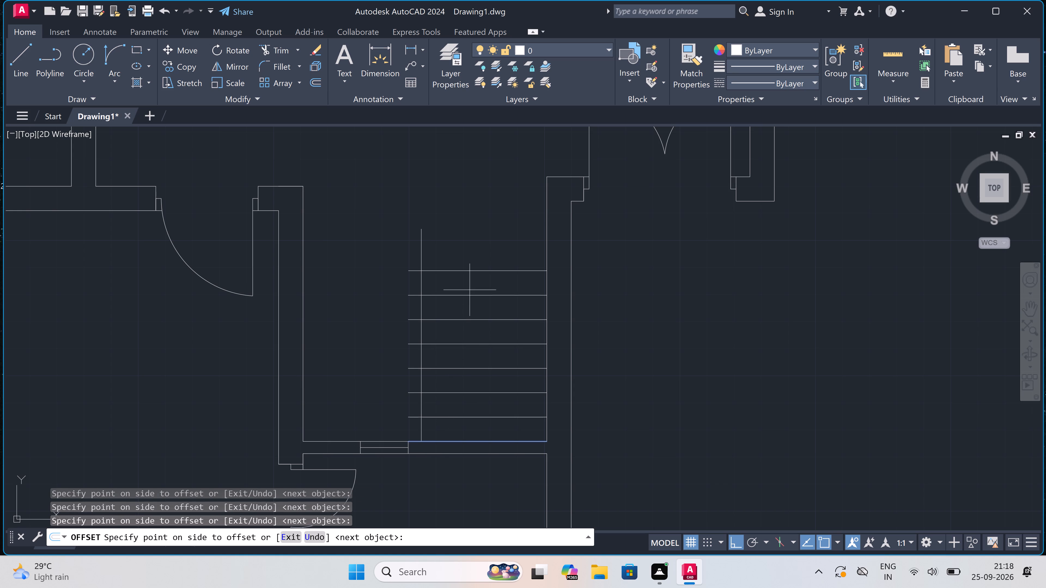
click(472, 265)
drag(474, 261, 474, 257)
drag(475, 231, 475, 226)
click(475, 206)
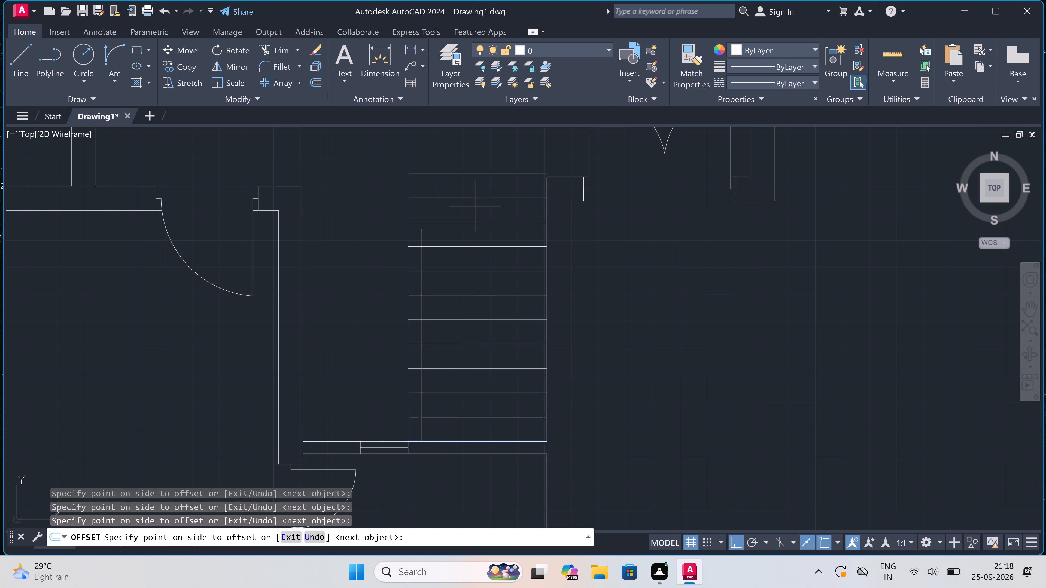
key(Escape)
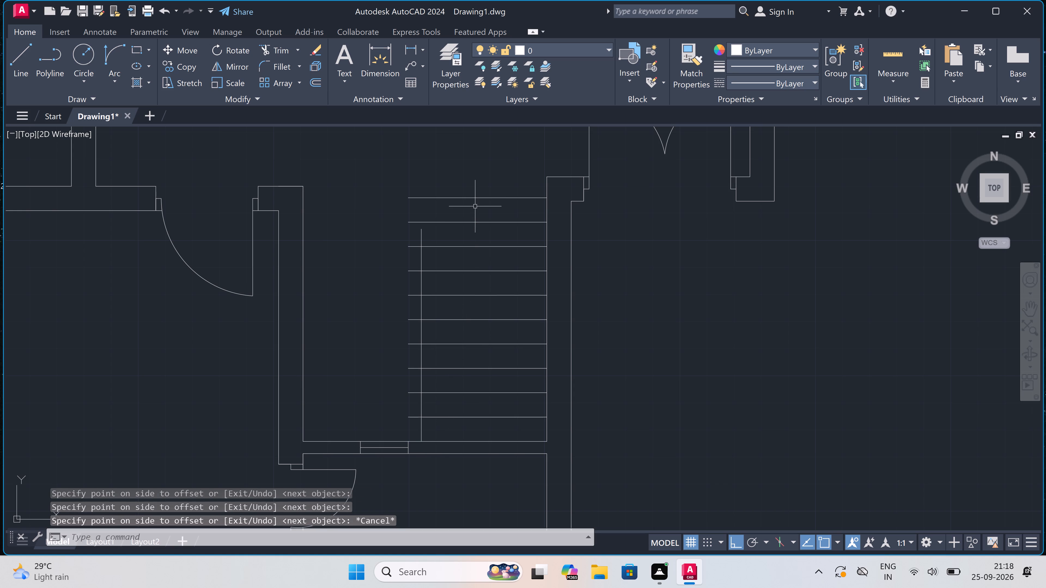
Trim away the two northernmost tread lines and the end of the stair's vertical line projecting north of the remaining treads.
text(tr)
key(space)
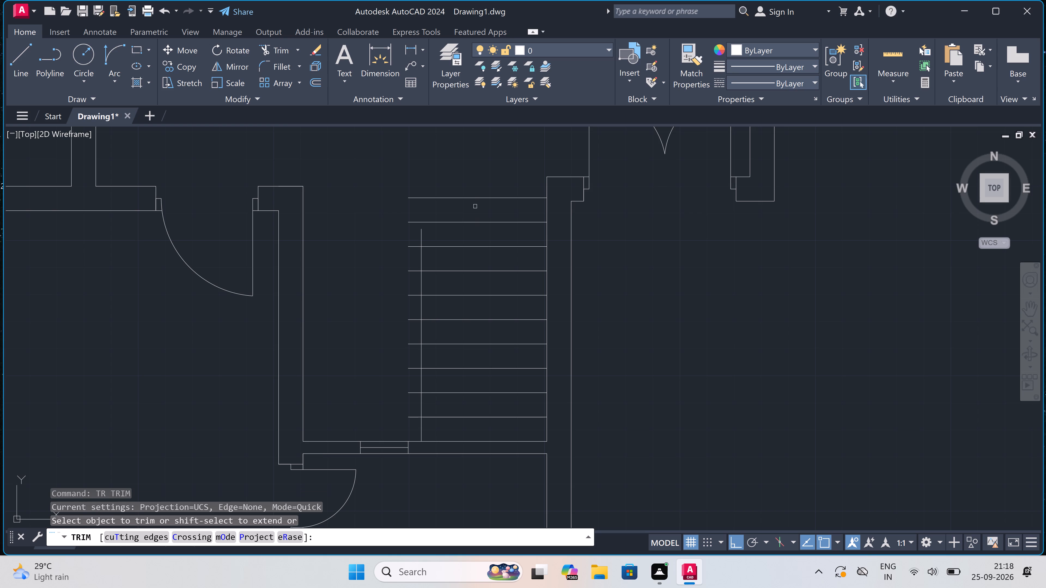
click(483, 180)
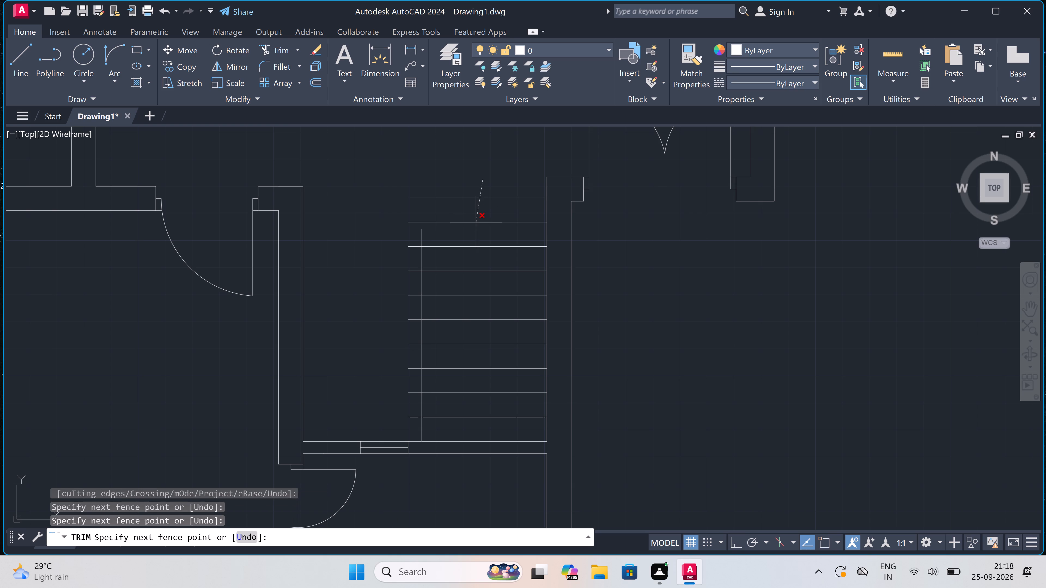
click(476, 224)
click(455, 228)
double_click(337, 251)
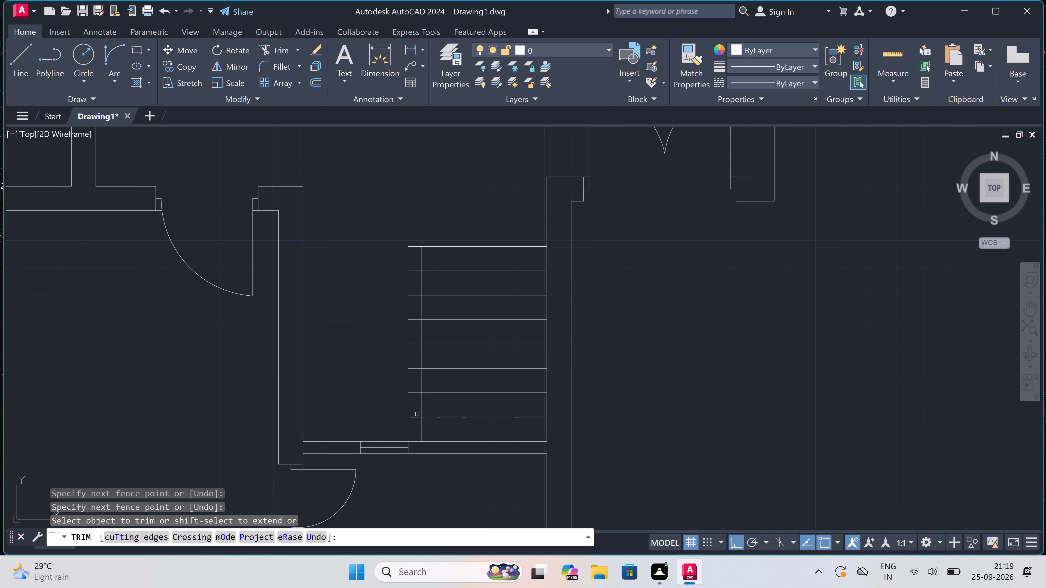
Trim the tread line ends that project west of the stair's vertical edge line.
click(412, 425)
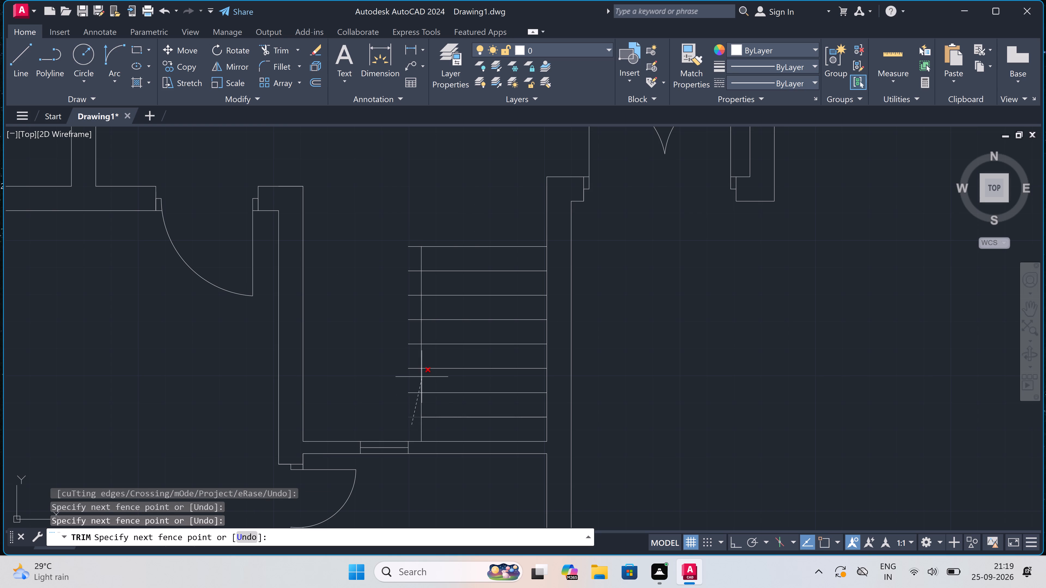
click(416, 335)
click(417, 332)
double_click(419, 237)
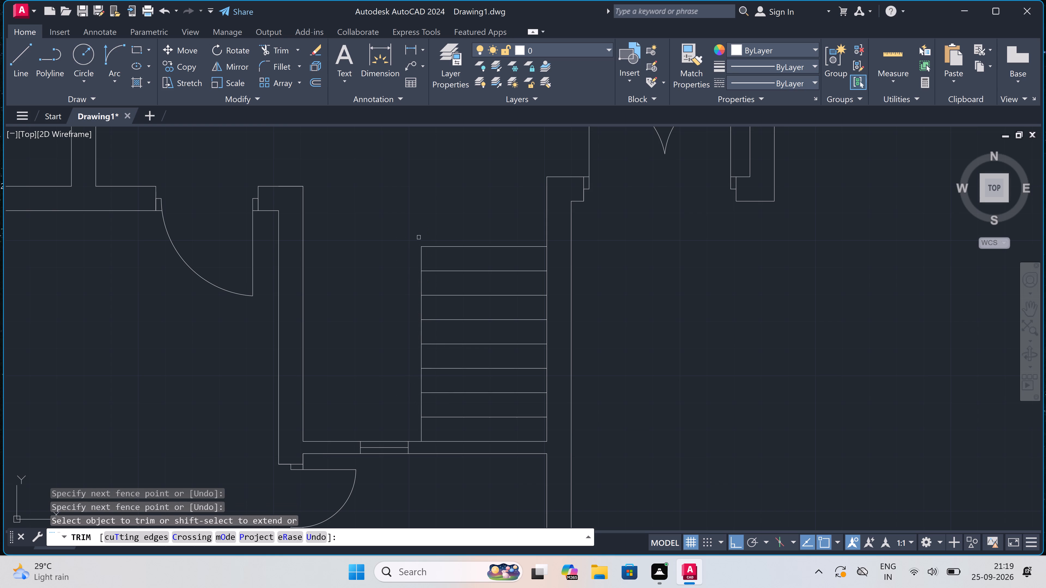
scroll(419, 237, down, 1)
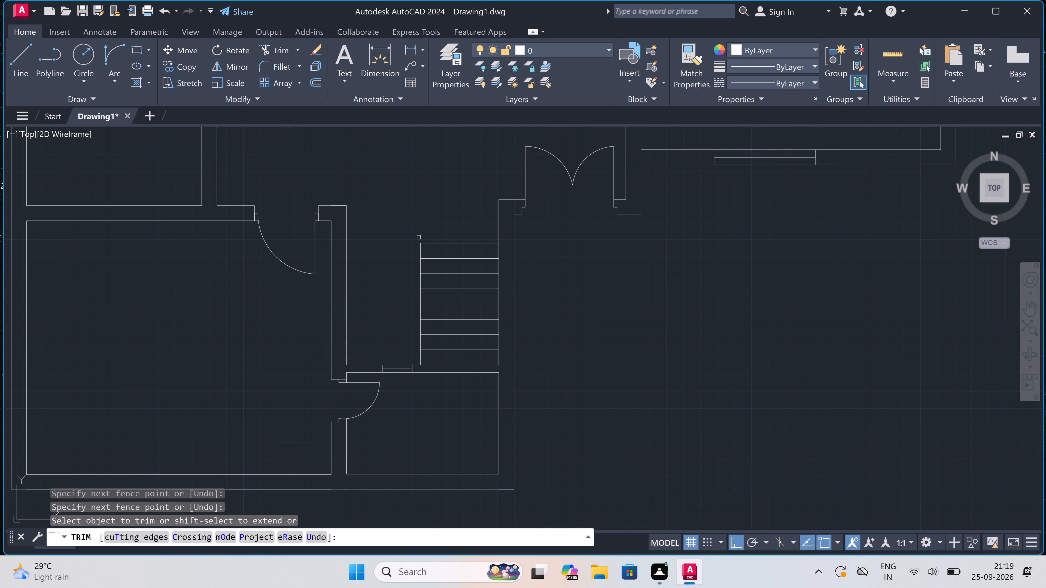
key(Escape)
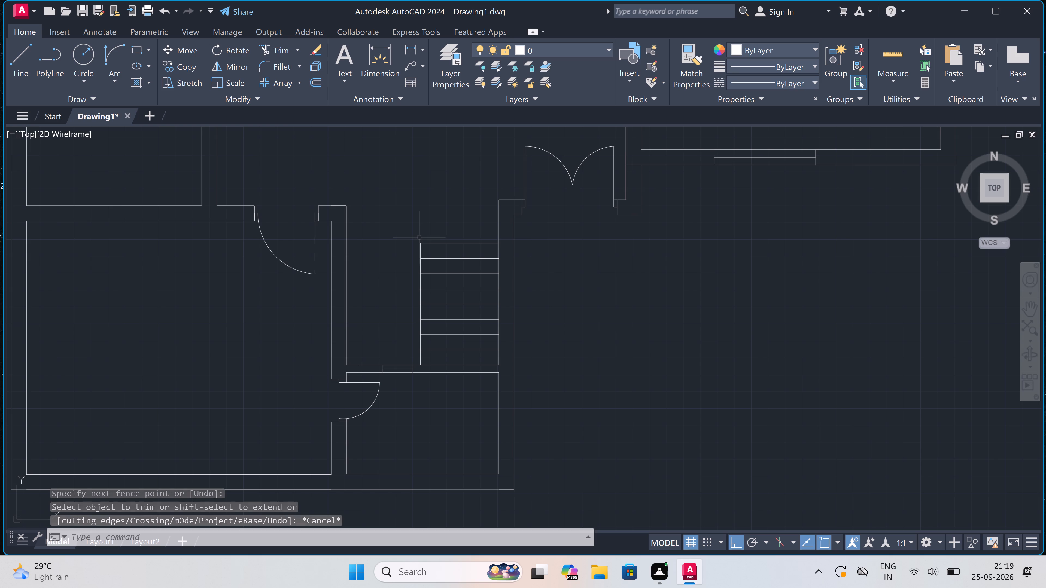
Trim the wall face line crossing the wall junction just east of the double-door entrance.
scroll(419, 237, down, 3)
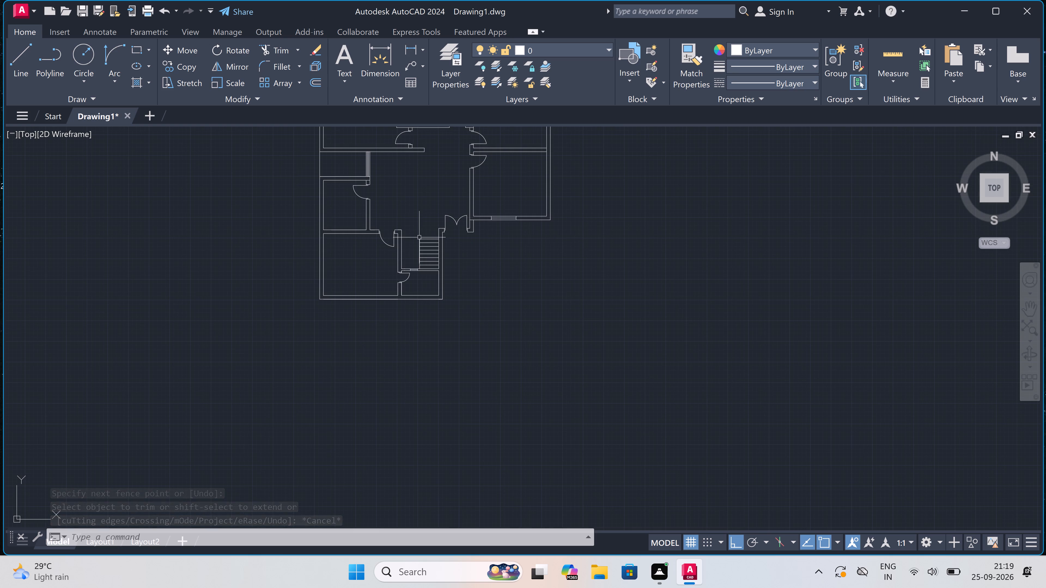
scroll(469, 215, up, 2)
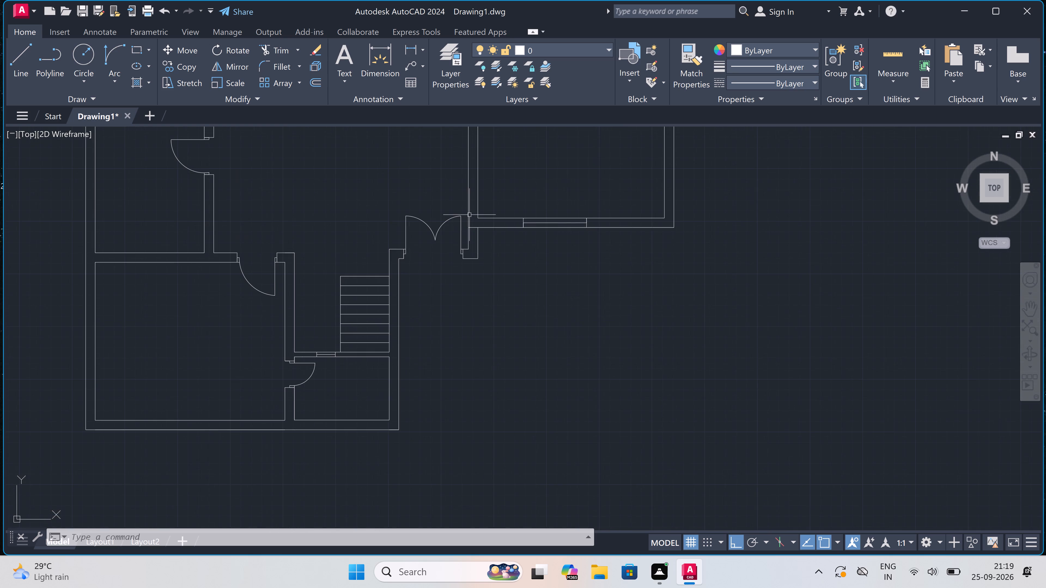
scroll(471, 222, up, 3)
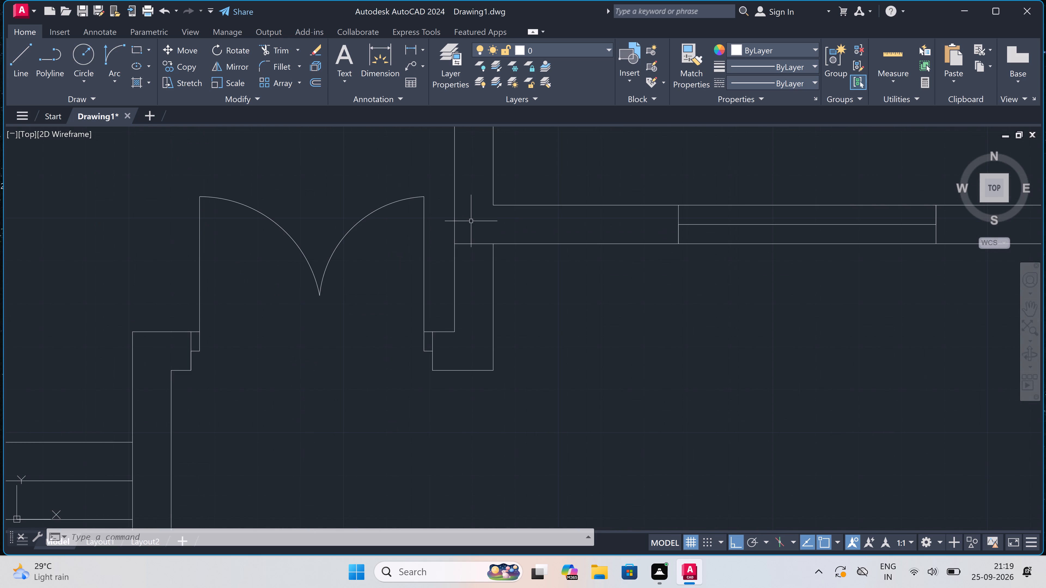
key(space)
click(471, 220)
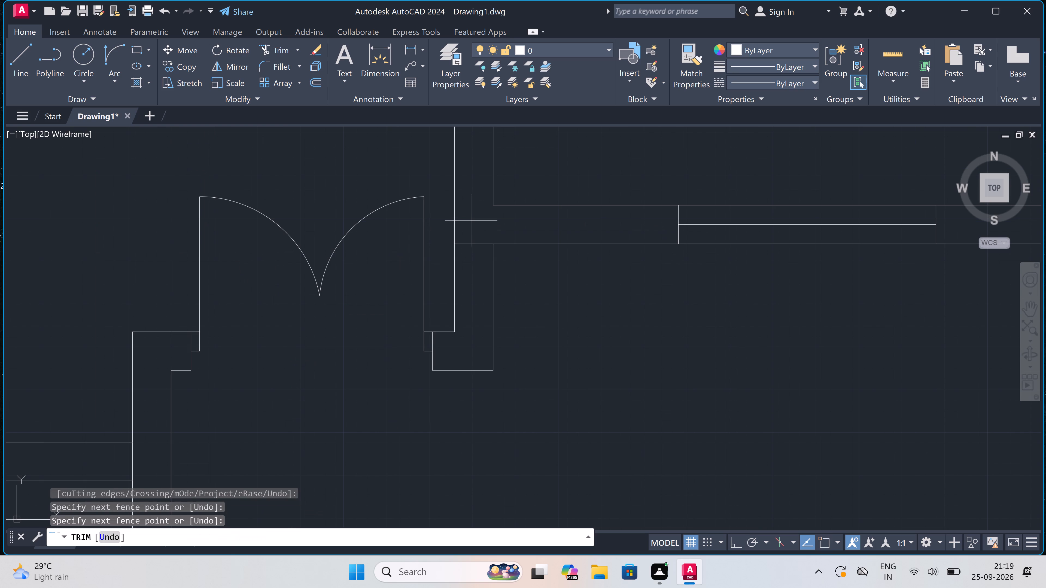
click(472, 273)
key(Escape)
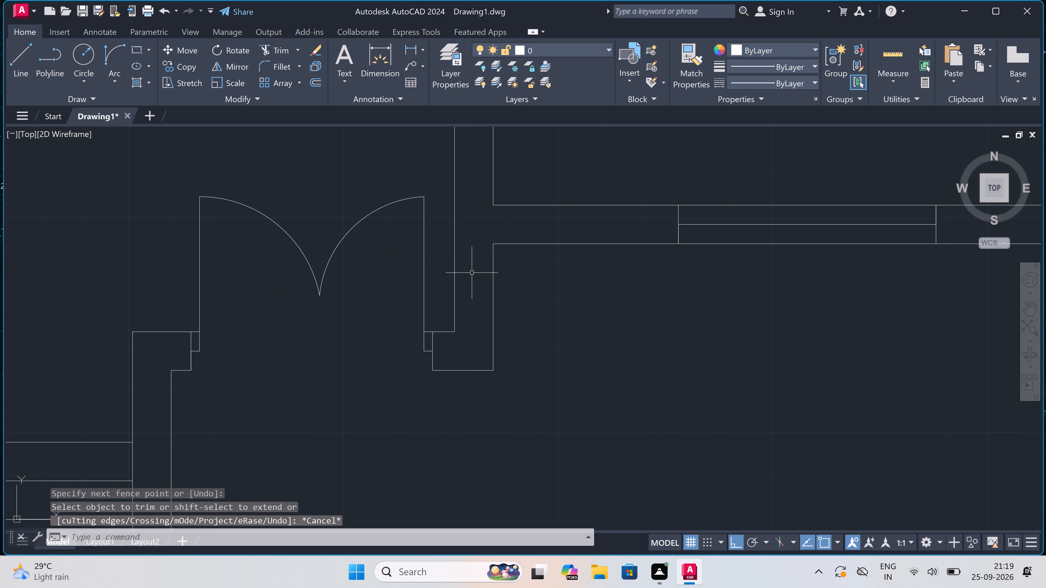
Draw a 3' window in the west wall of the small west room, with a centre line and end lines across the wall.
scroll(472, 273, down, 1)
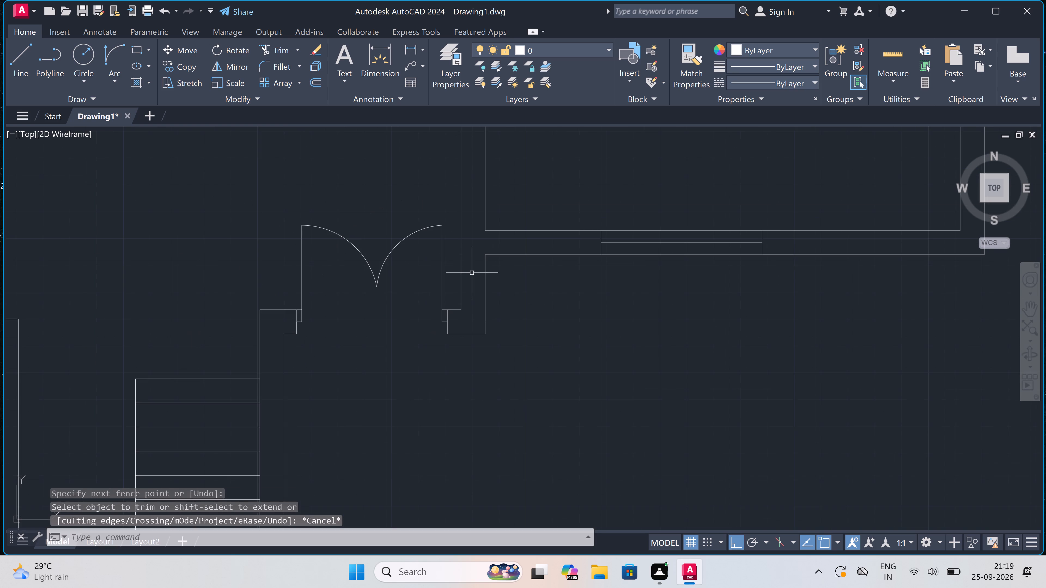
scroll(472, 273, down, 6)
scroll(474, 223, up, 2)
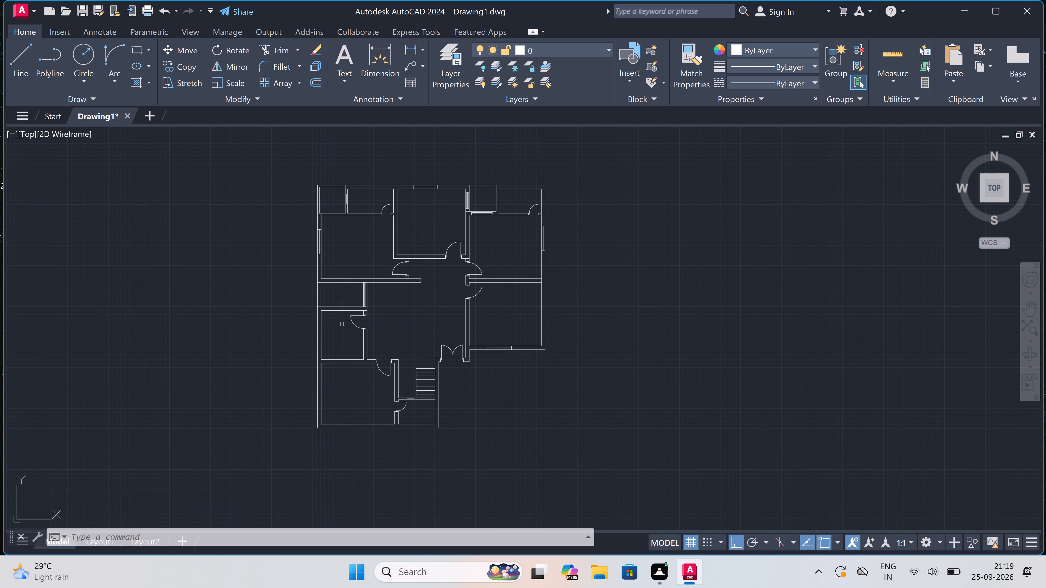
scroll(309, 358, up, 2)
scroll(314, 278, up, 1)
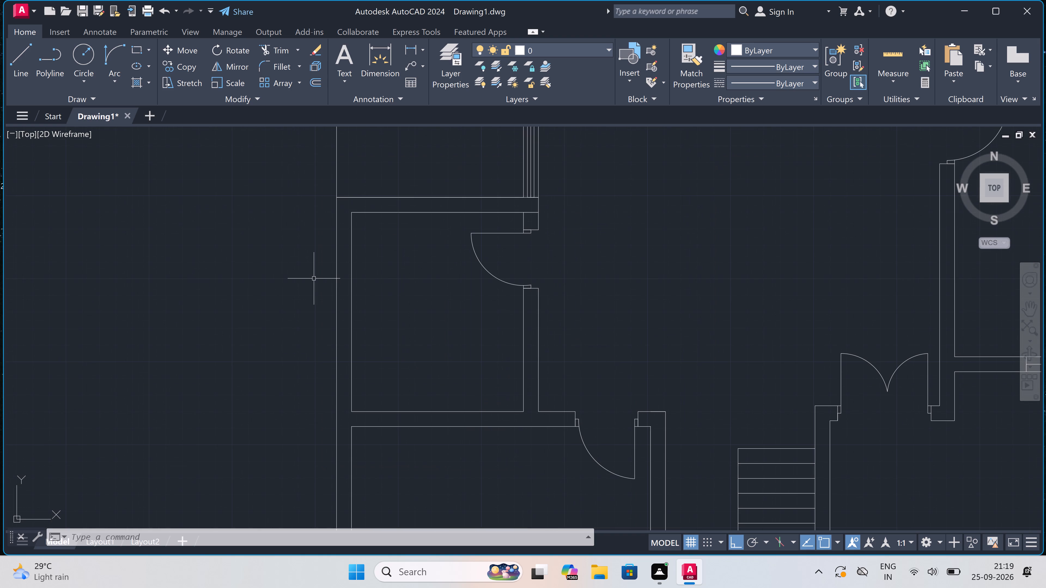
text(l)
key(space)
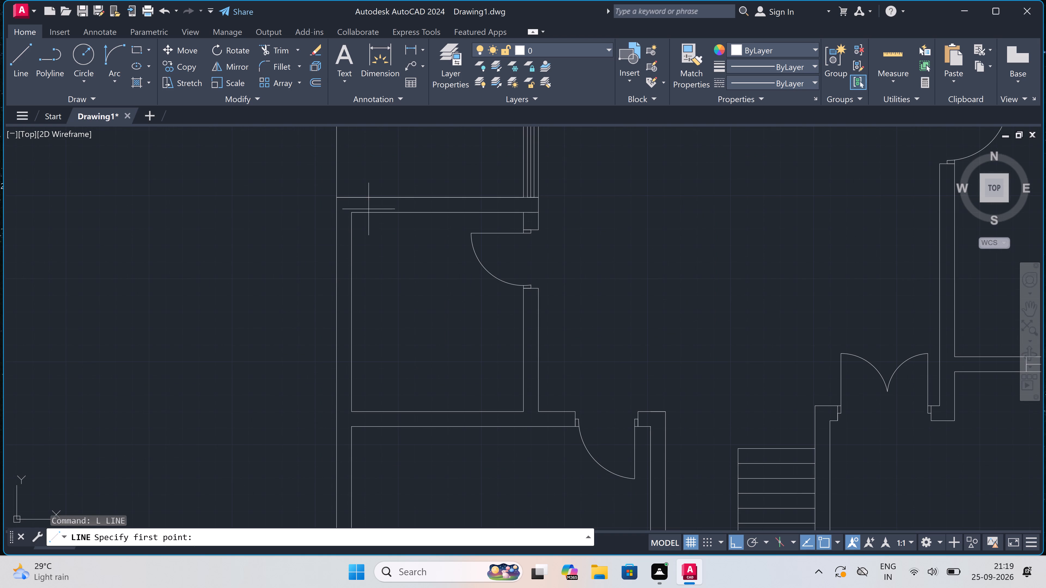
click(335, 252)
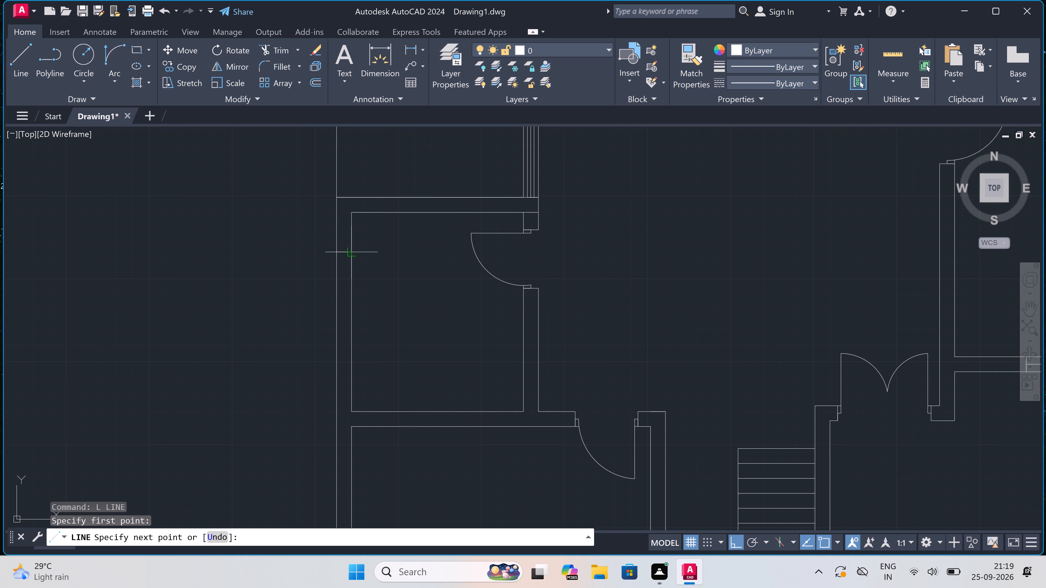
click(355, 252)
drag(340, 255, 340, 261)
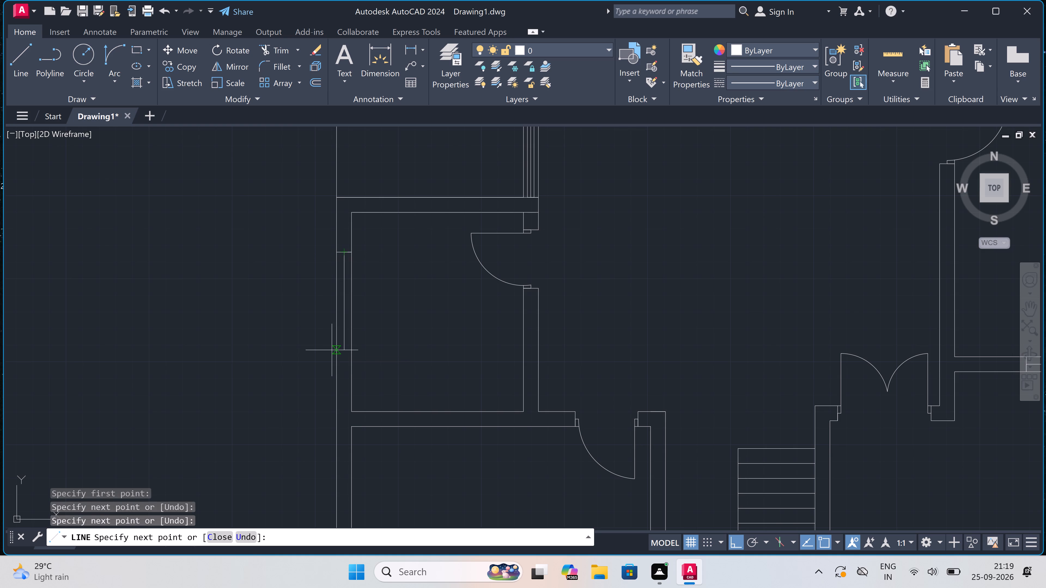
key(3)
text(')
key(space)
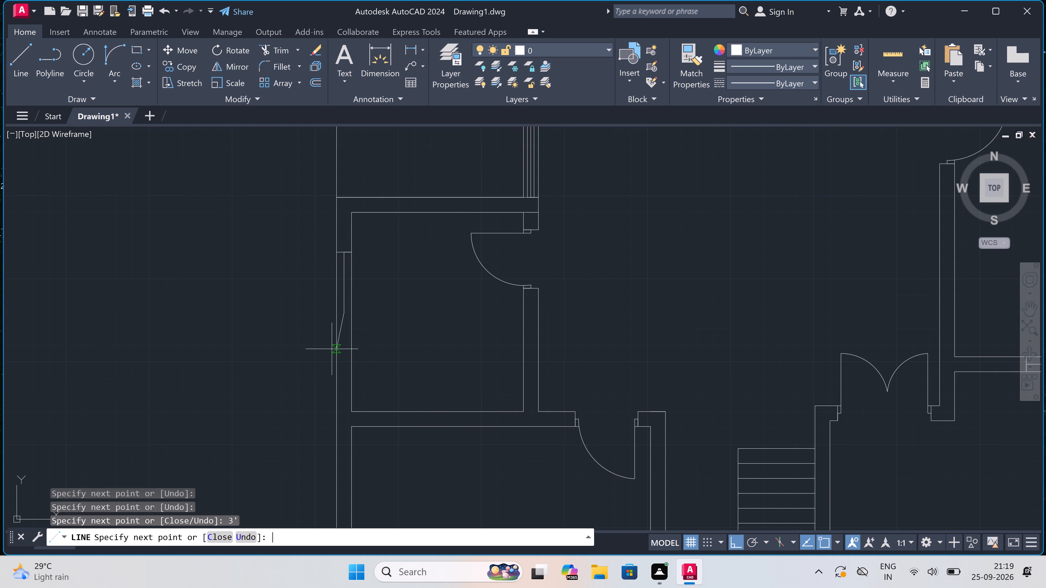
scroll(337, 320, up, 3)
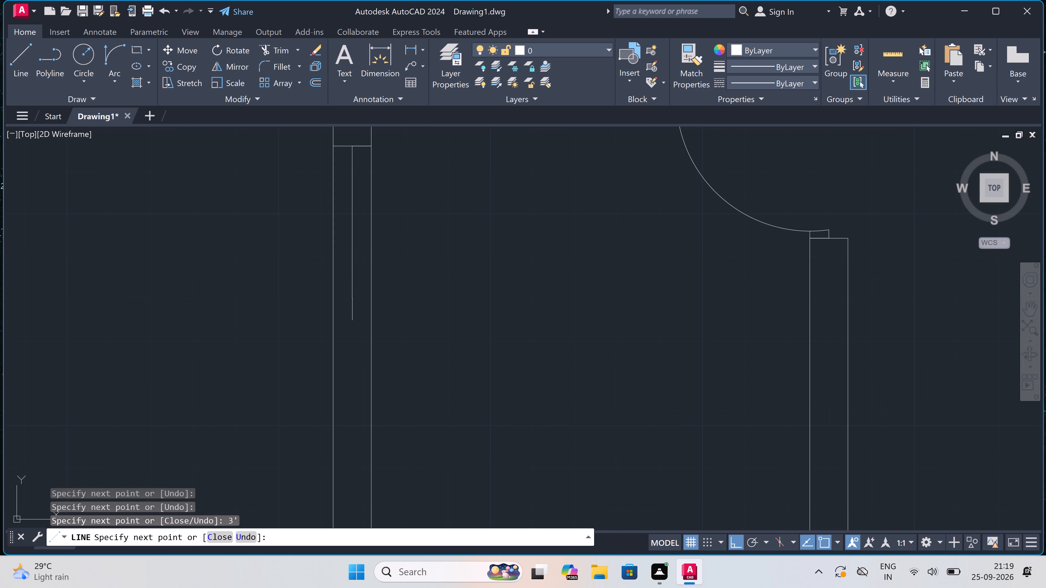
click(327, 287)
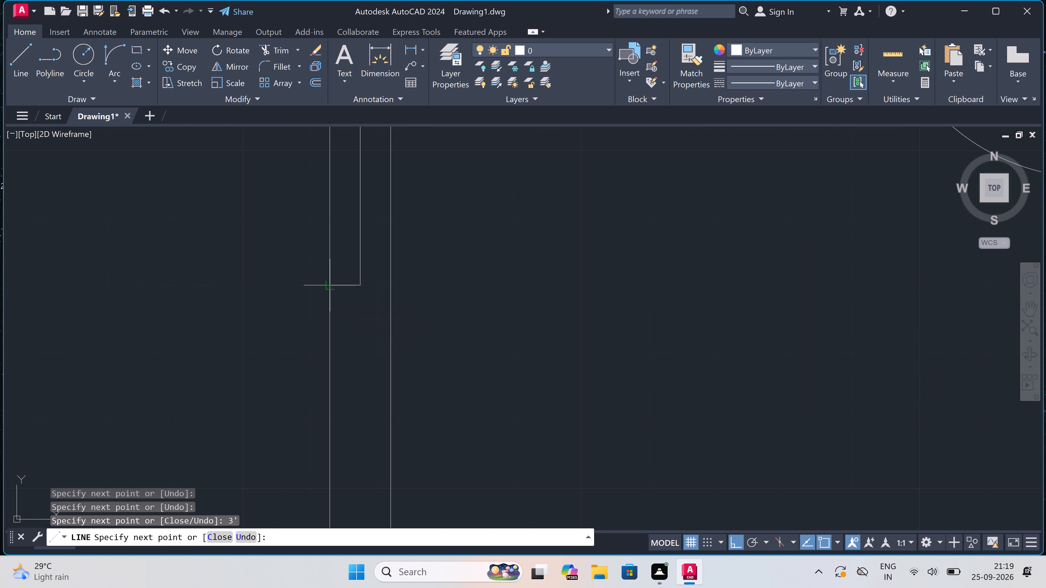
click(391, 286)
key(Escape)
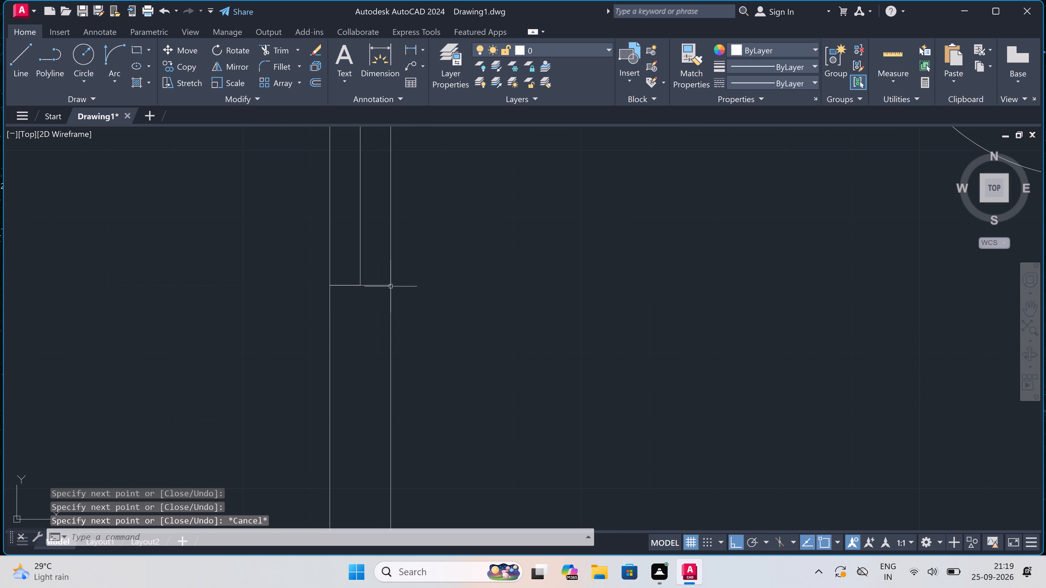
Draw a 5' window in the west wall of the southwest room, with a centre line and end lines across the wall.
key(space)
scroll(427, 255, down, 1)
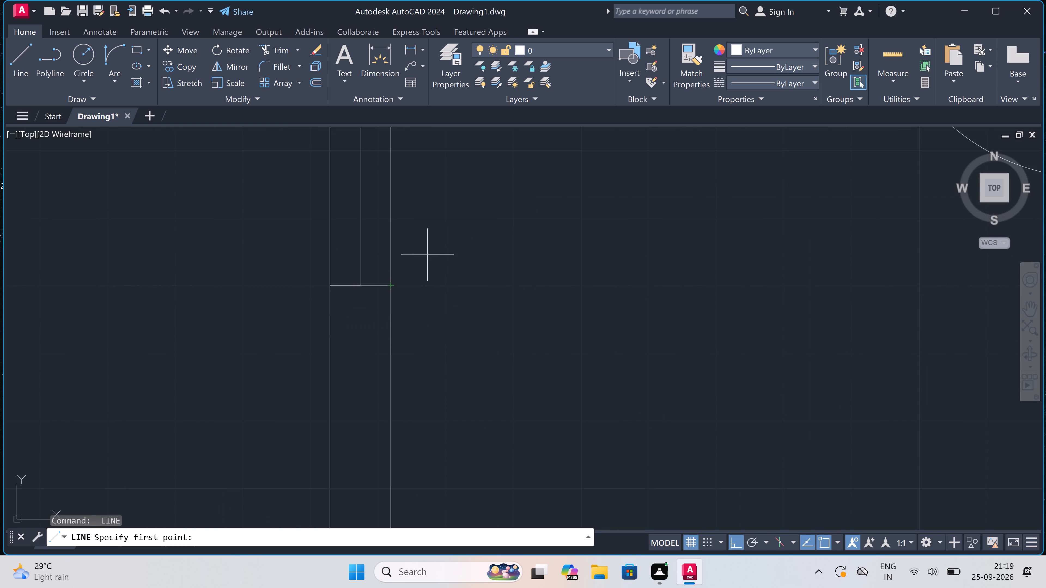
scroll(428, 254, down, 3)
scroll(432, 285, down, 1)
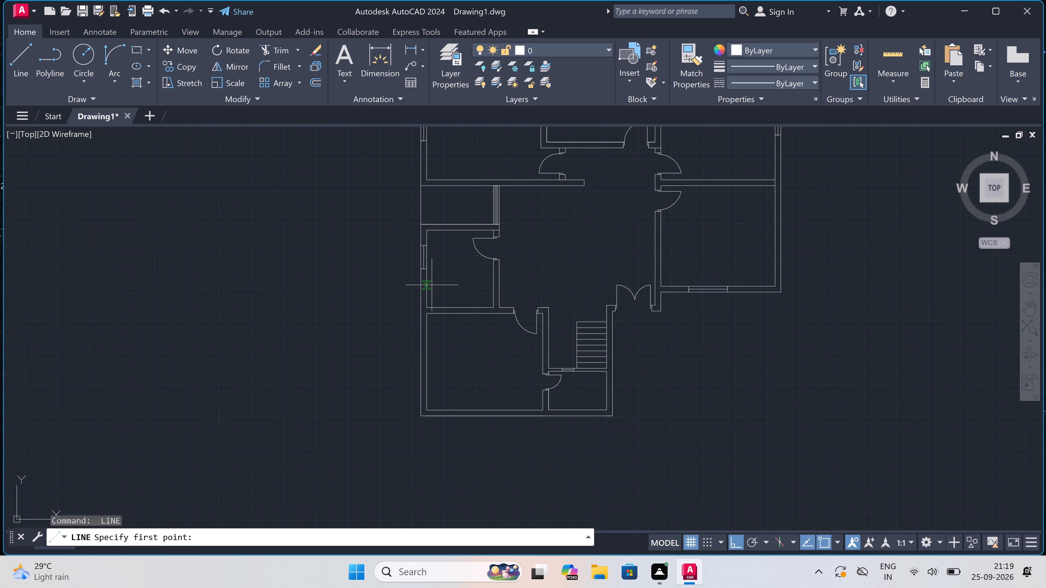
scroll(433, 370, up, 1)
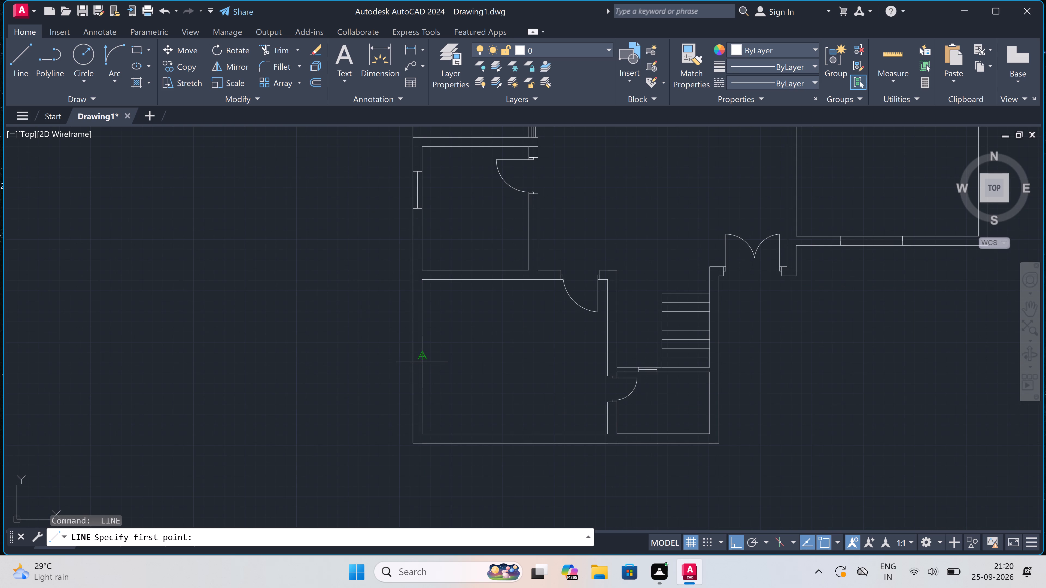
click(419, 319)
click(411, 320)
scroll(412, 320, up, 2)
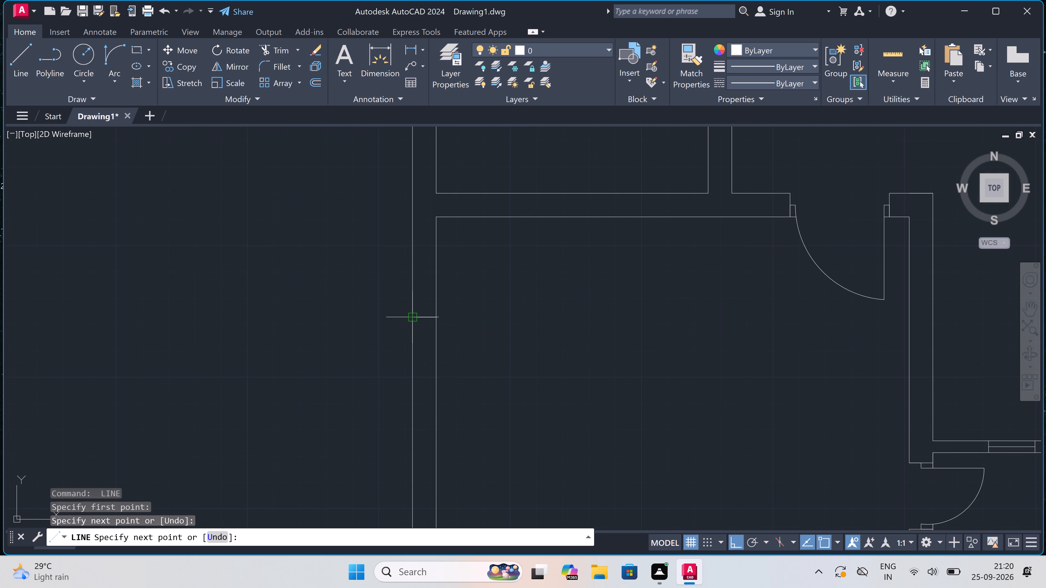
click(424, 318)
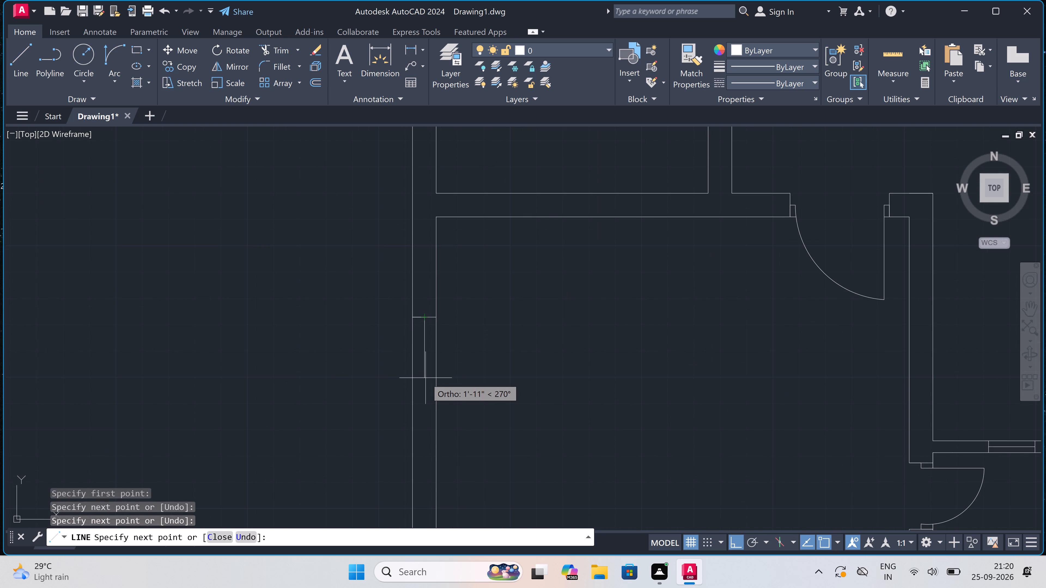
text(5')
key(space)
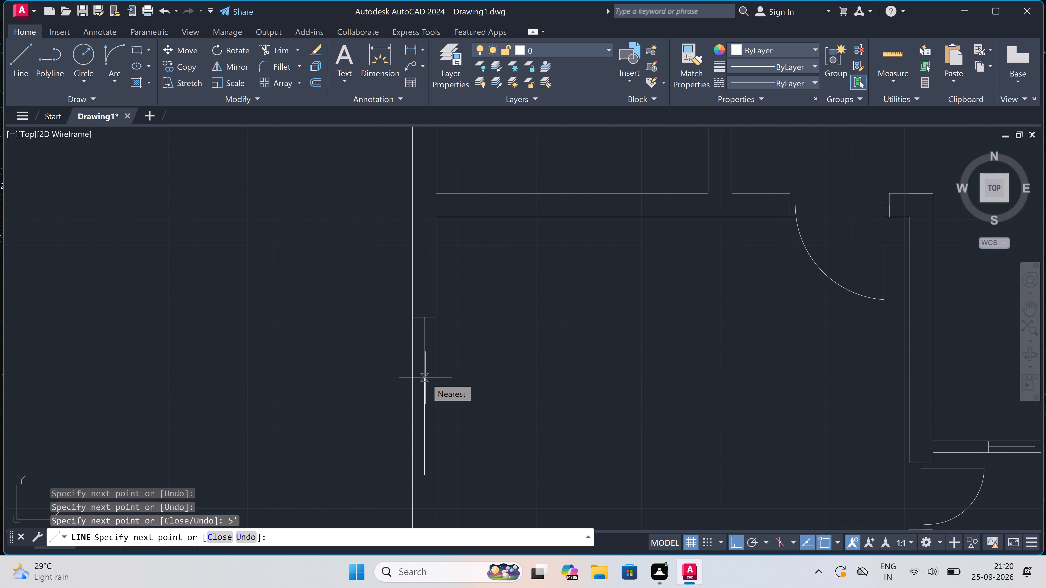
click(413, 476)
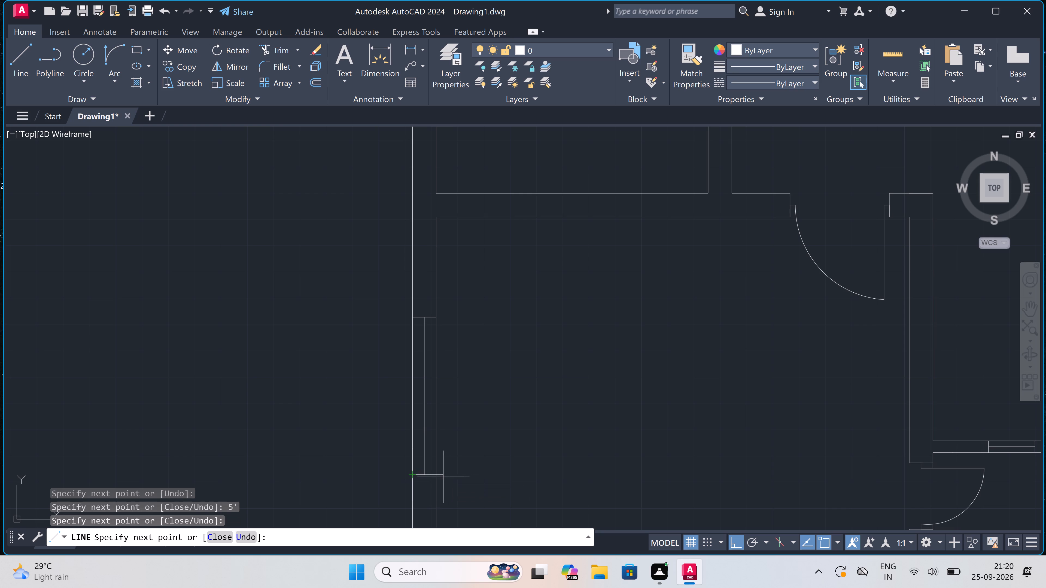
click(440, 474)
key(Escape)
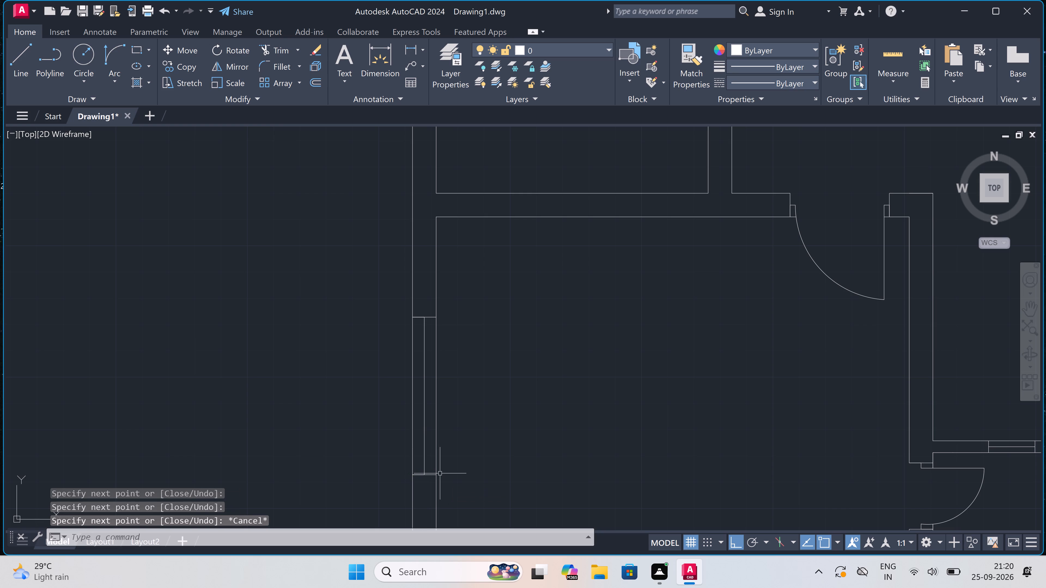
Draw a 5' window in the outer east wall of the southeast room, with a centre line and end lines across the wall.
key(space)
scroll(440, 468, down, 3)
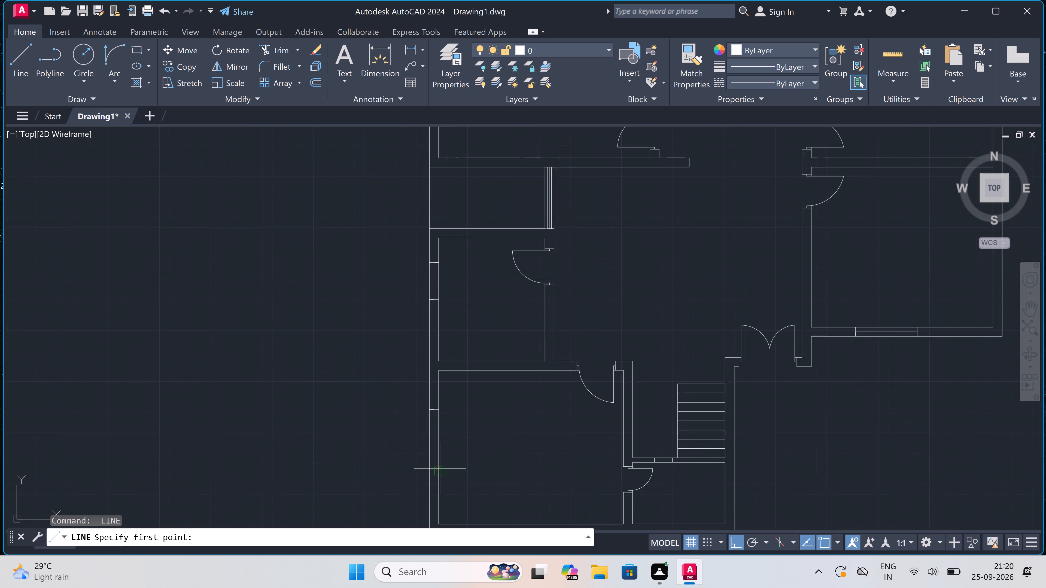
scroll(440, 468, down, 1)
scroll(666, 365, up, 2)
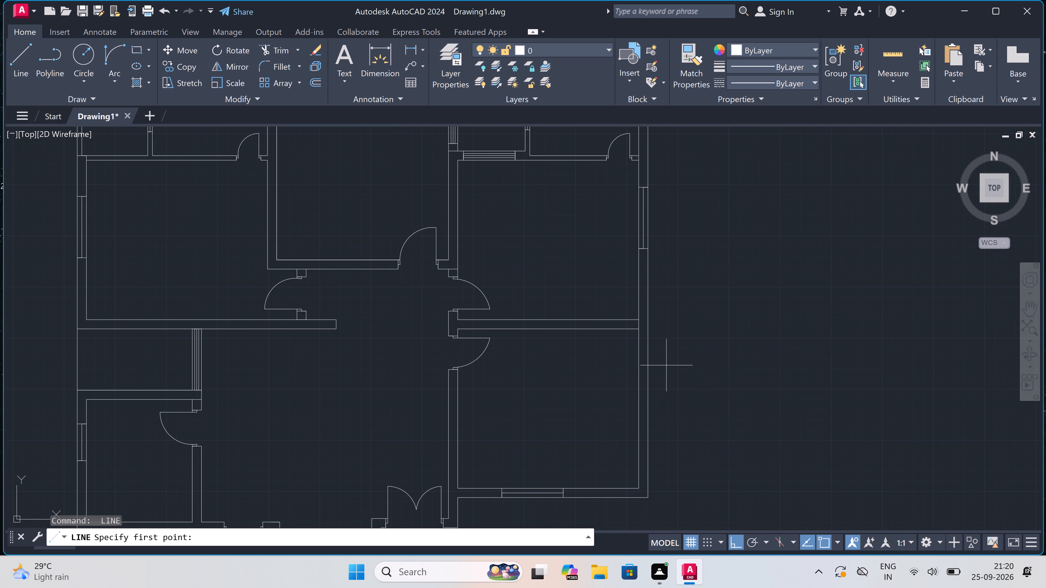
scroll(627, 362, up, 2)
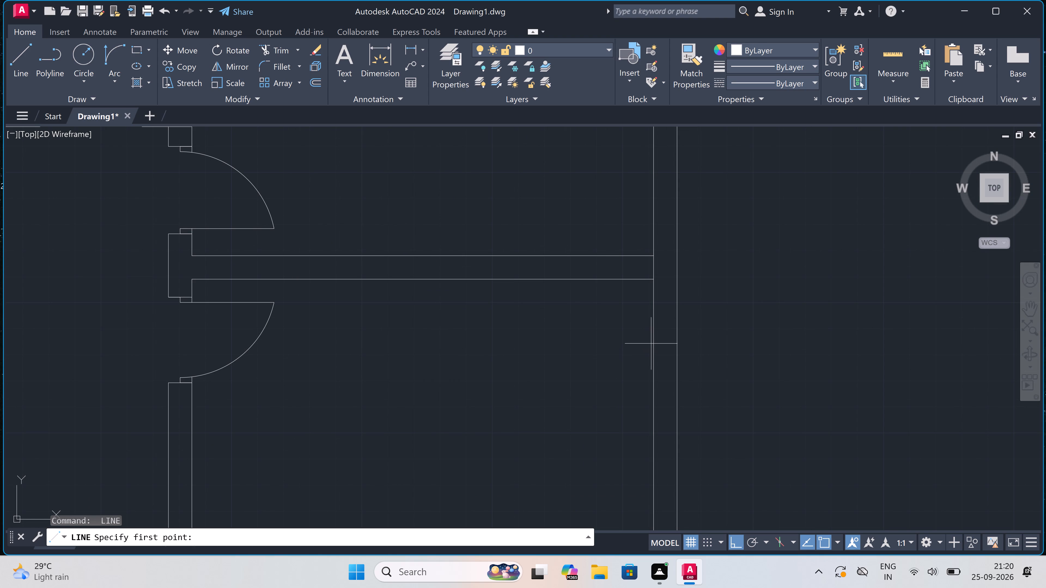
double_click(654, 339)
click(676, 334)
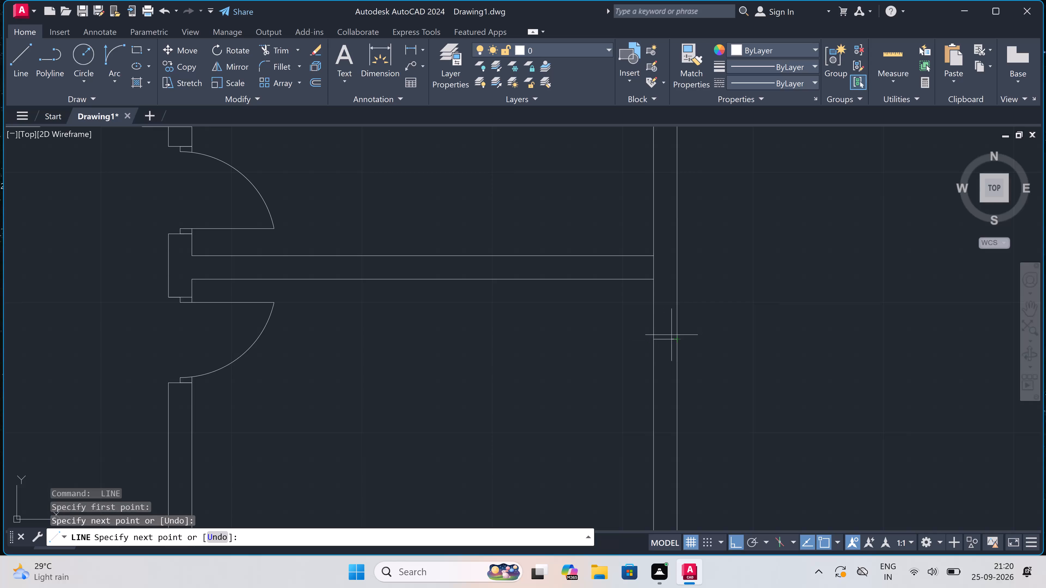
click(663, 339)
scroll(663, 339, down, 2)
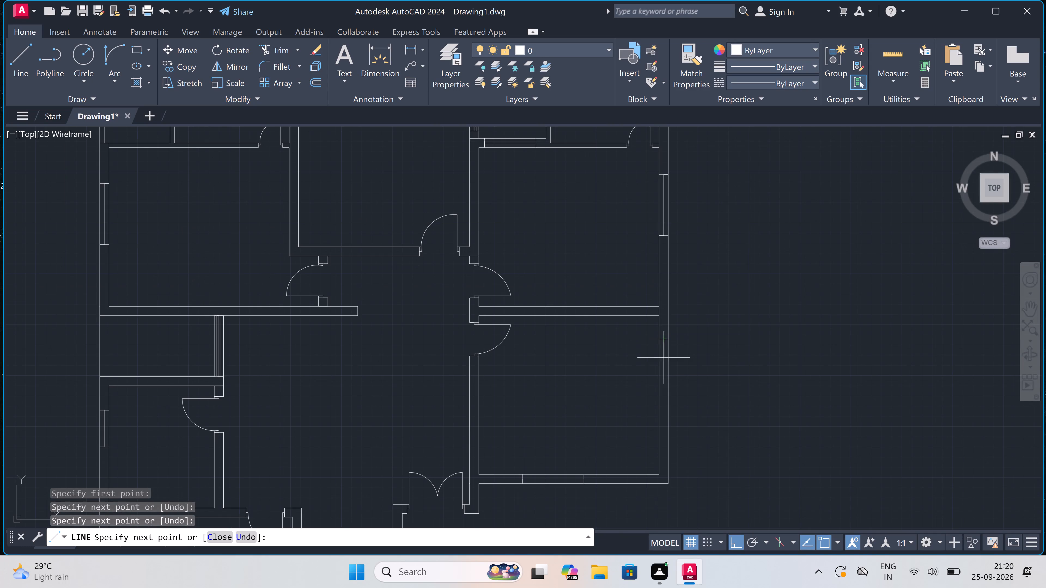
text(5')
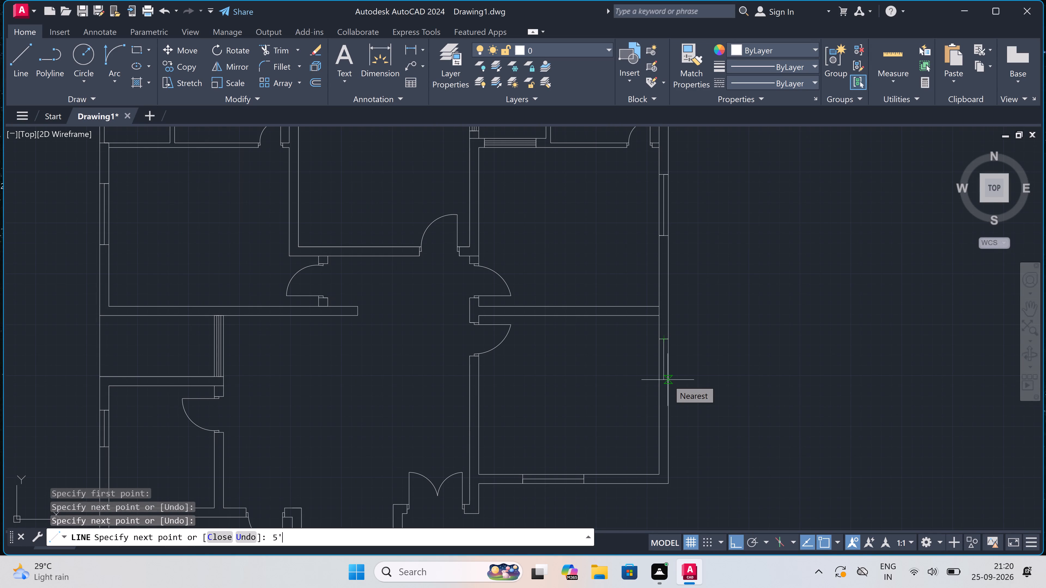
key(space)
scroll(668, 376, up, 2)
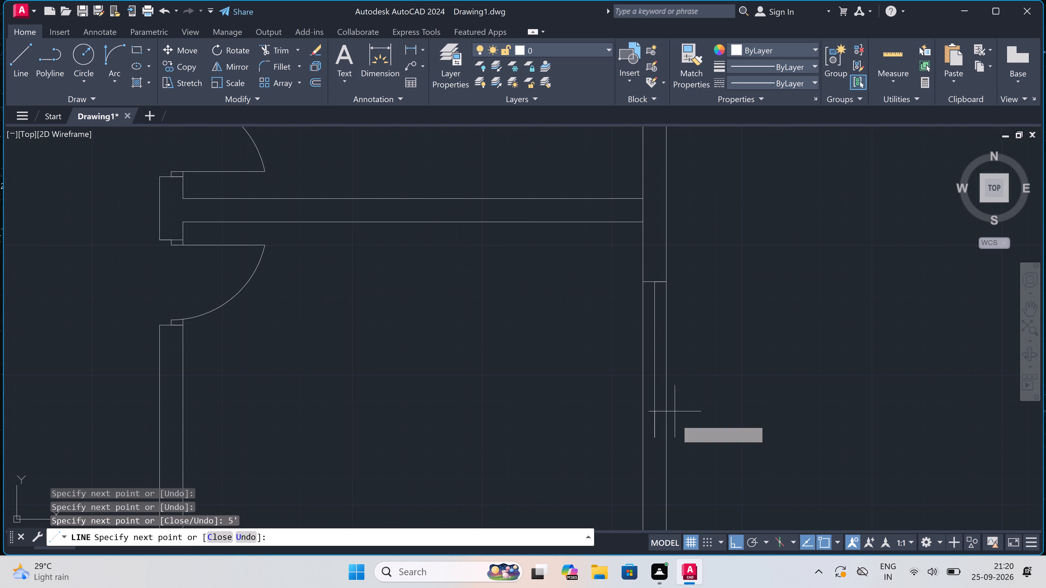
click(671, 437)
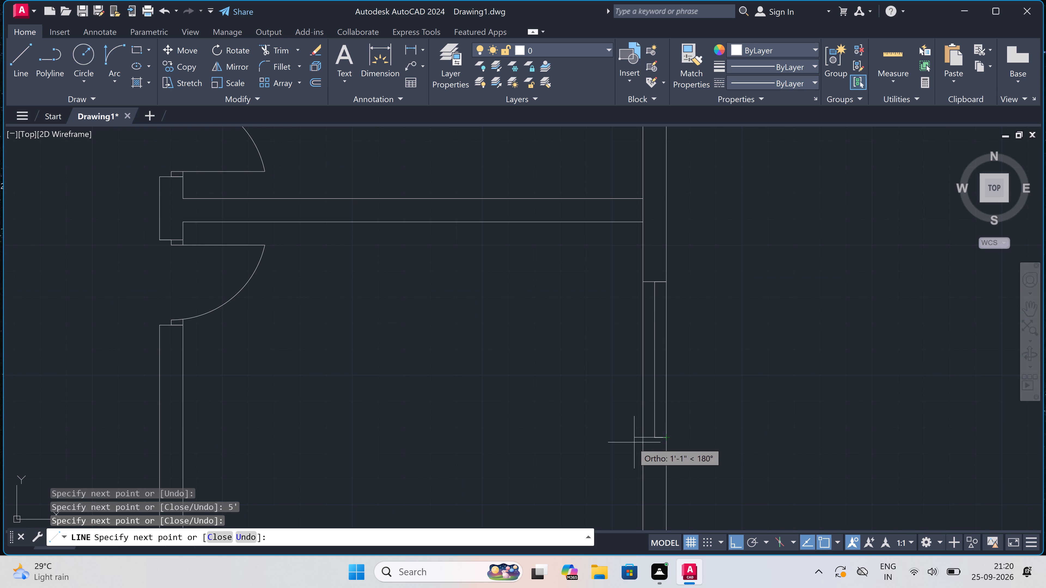
click(642, 439)
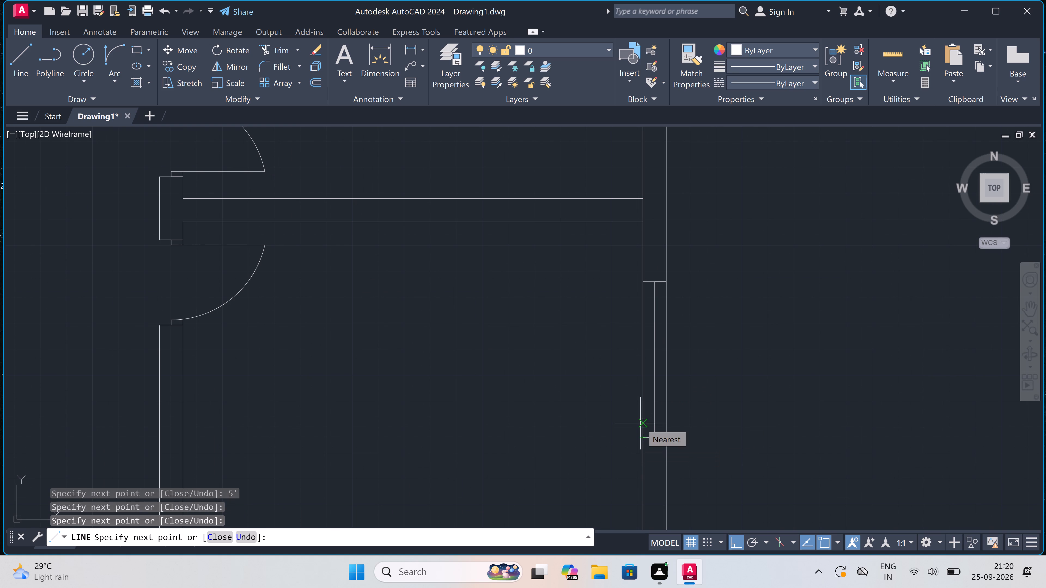
key(Escape)
Draw the east door jamb across the southwest room's south wall, with a 2" stop from its midpoint and a 3' leaf line running north.
scroll(554, 381, down, 6)
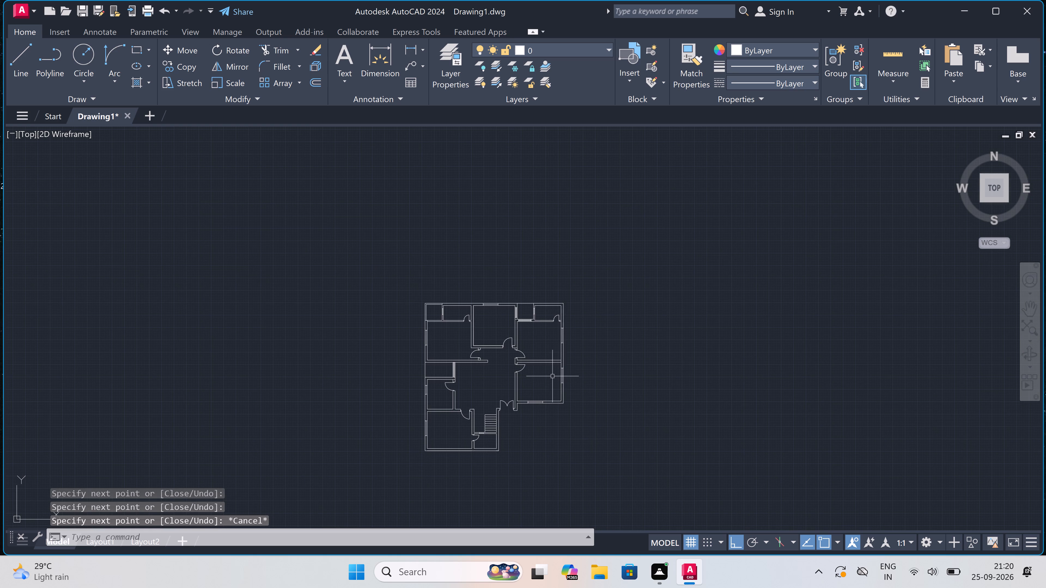
scroll(416, 485, up, 2)
scroll(516, 415, up, 1)
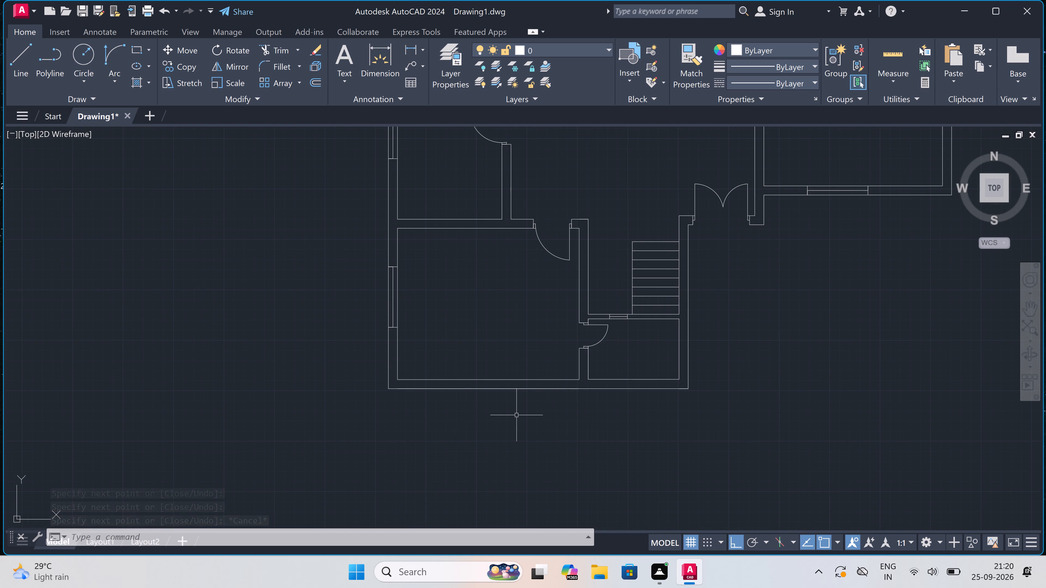
scroll(579, 374, up, 2)
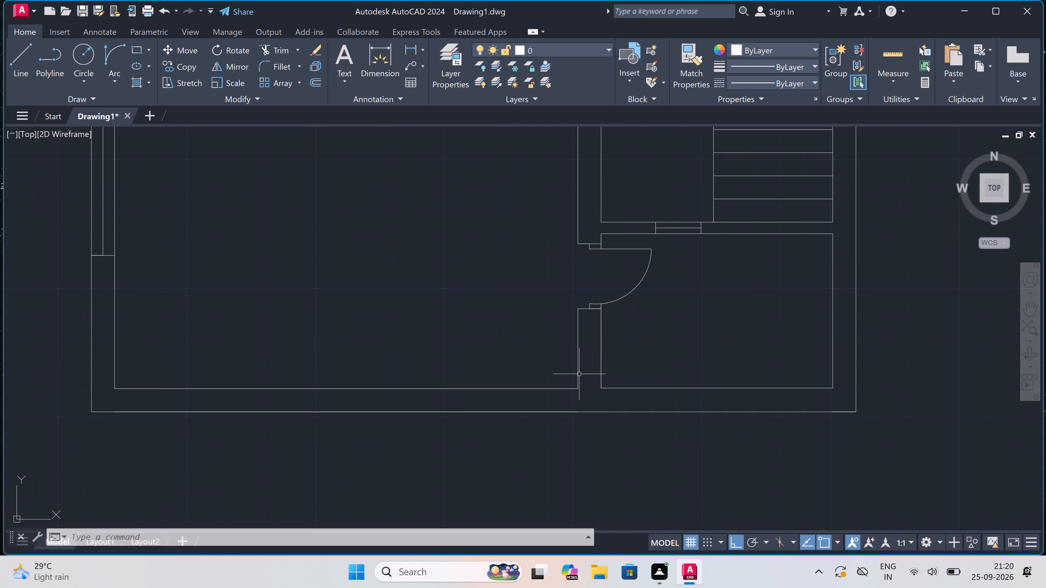
key(space)
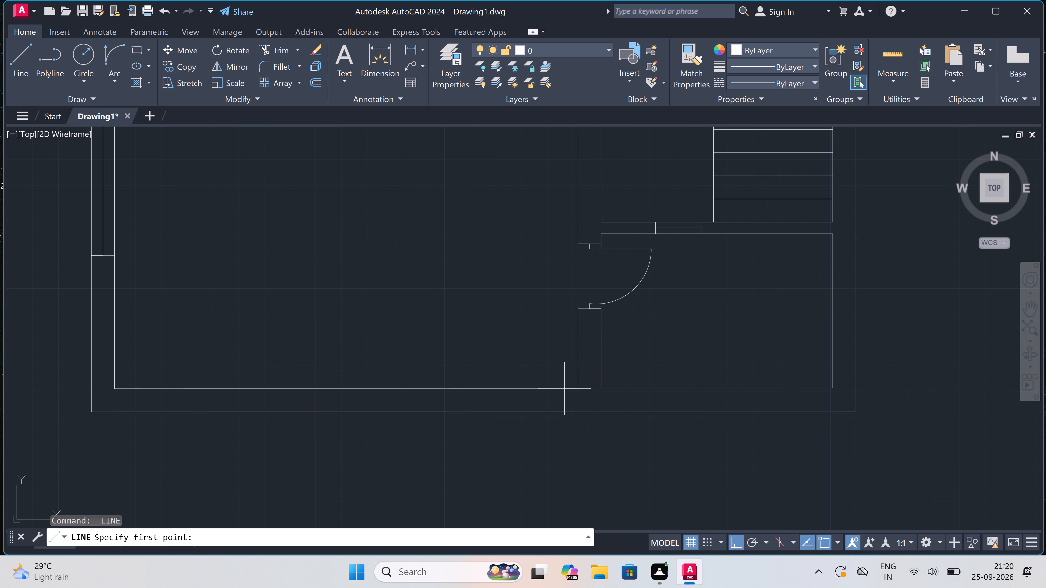
click(564, 389)
click(562, 408)
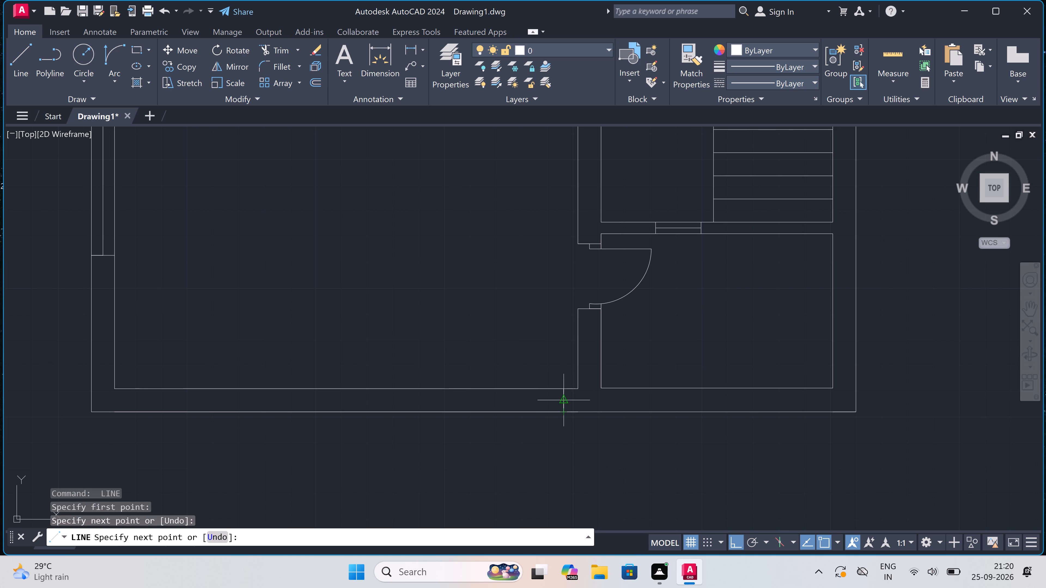
click(564, 397)
text(2")
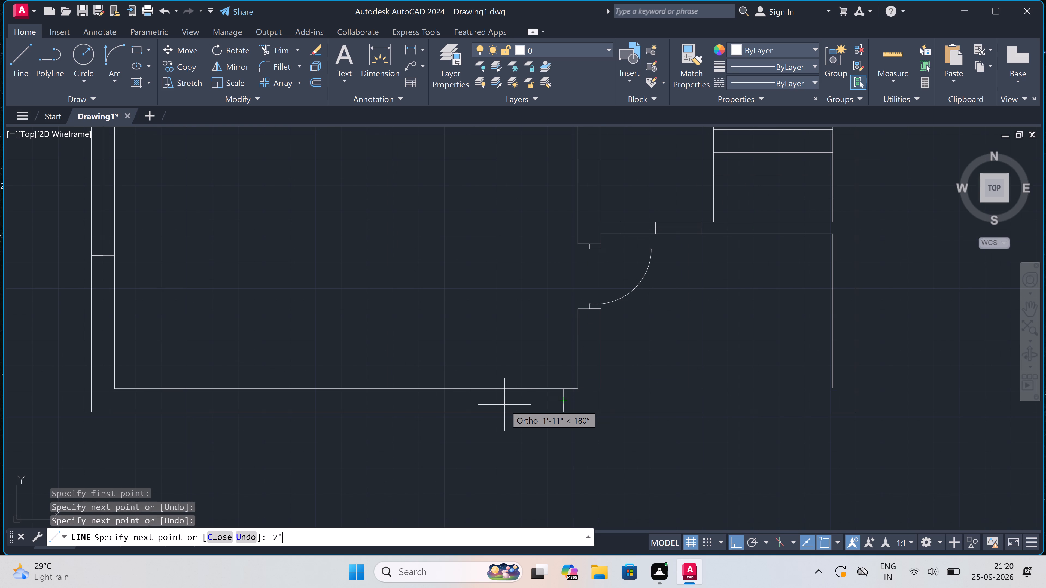
key(space)
text(3')
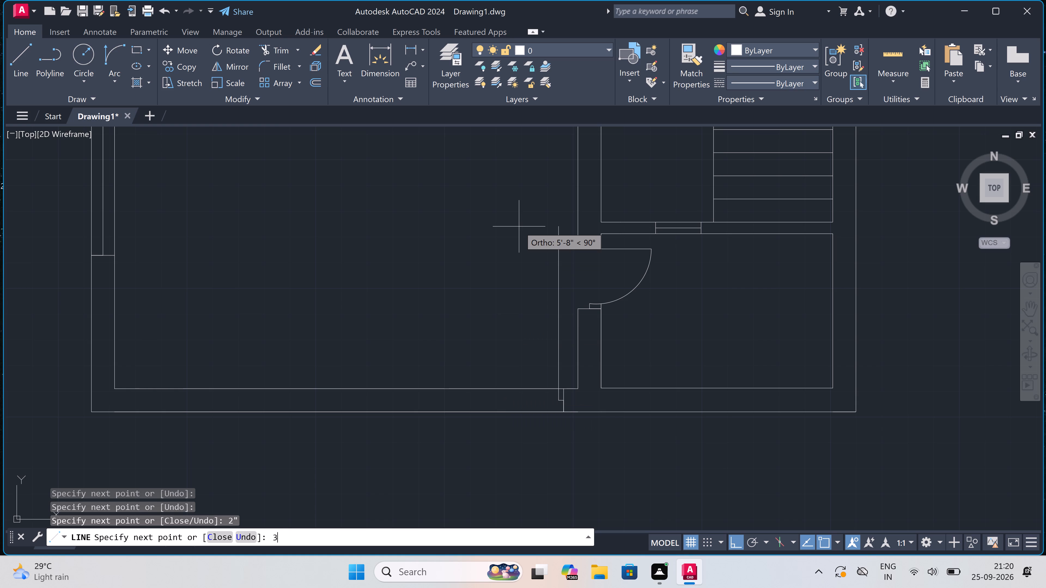
key(space)
key(Escape)
Draw the opposite west jamb line across the south wall, with a 2" stop running east from its midpoint.
key(space)
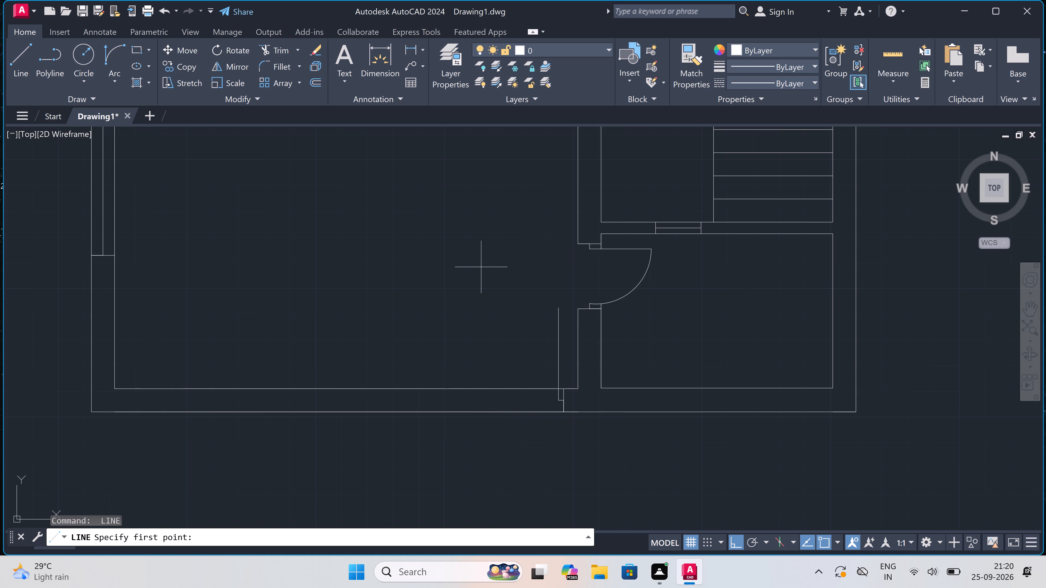
click(479, 387)
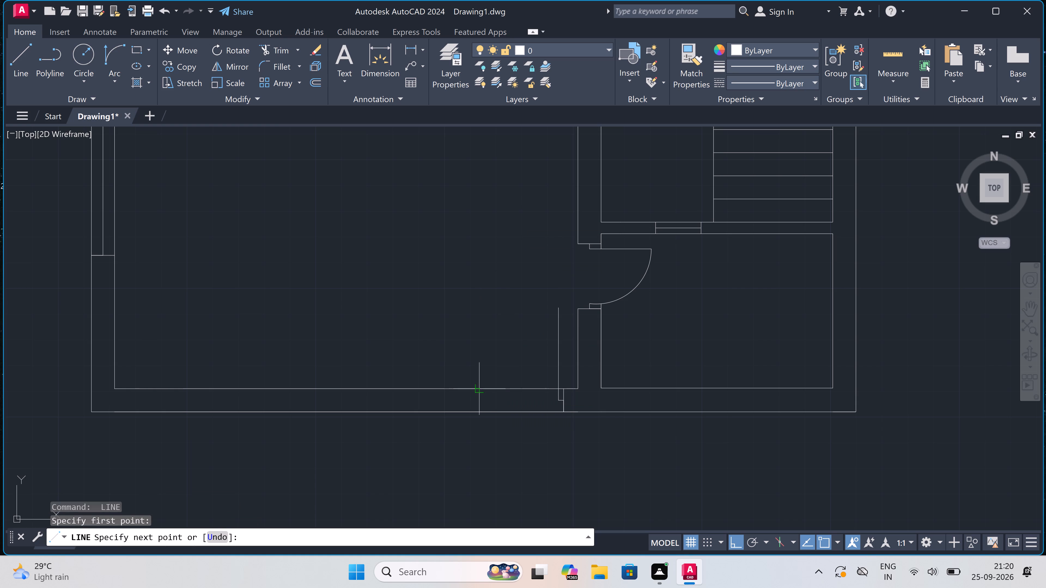
double_click(477, 410)
click(477, 404)
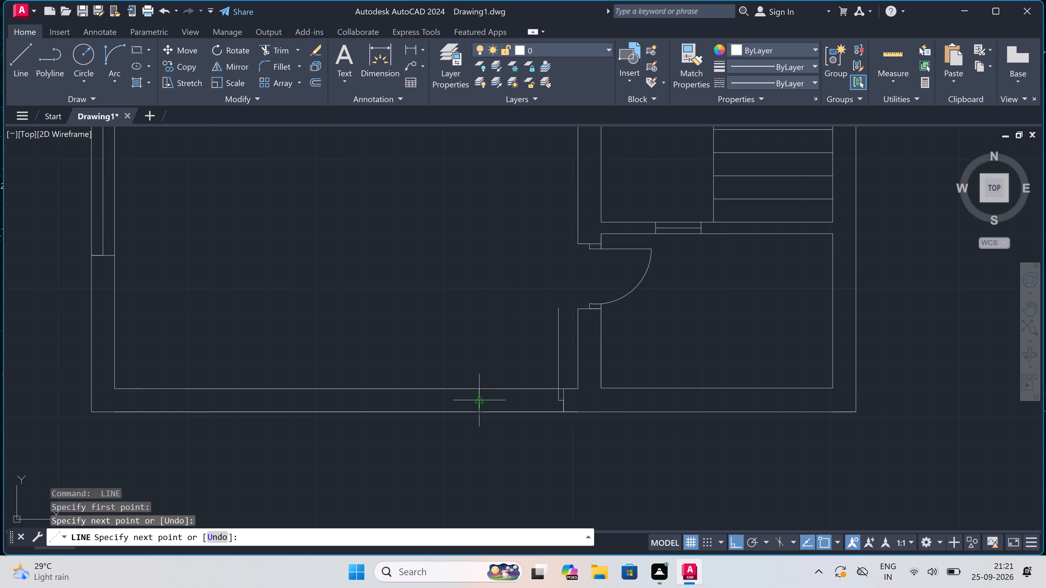
text(2")
key(space)
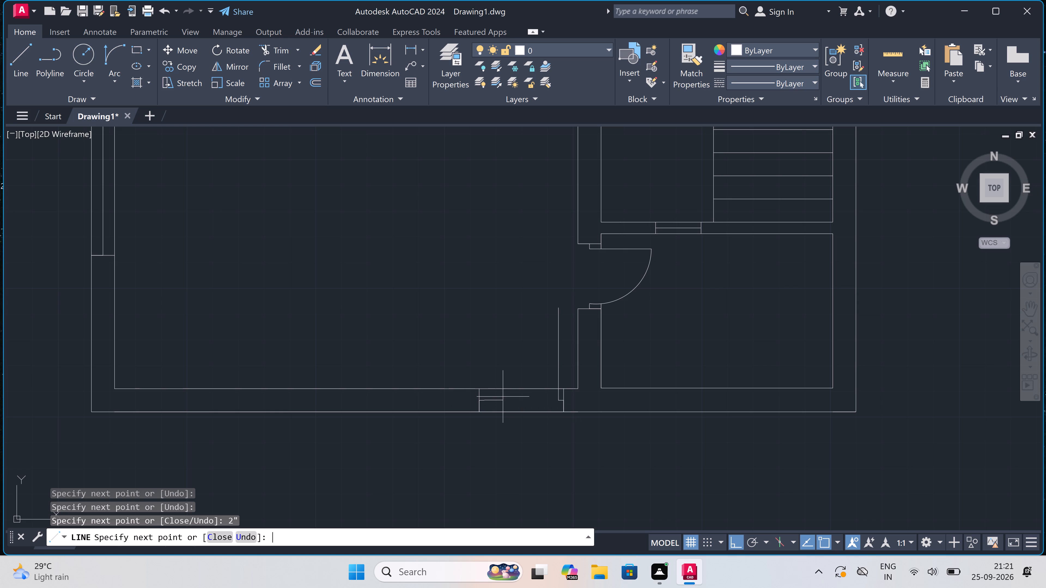
key(Escape)
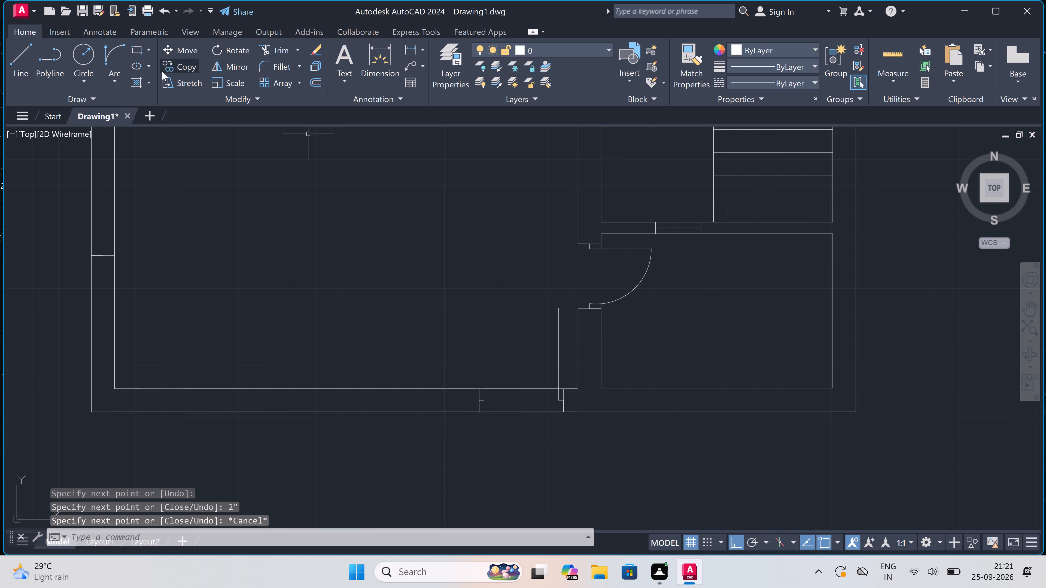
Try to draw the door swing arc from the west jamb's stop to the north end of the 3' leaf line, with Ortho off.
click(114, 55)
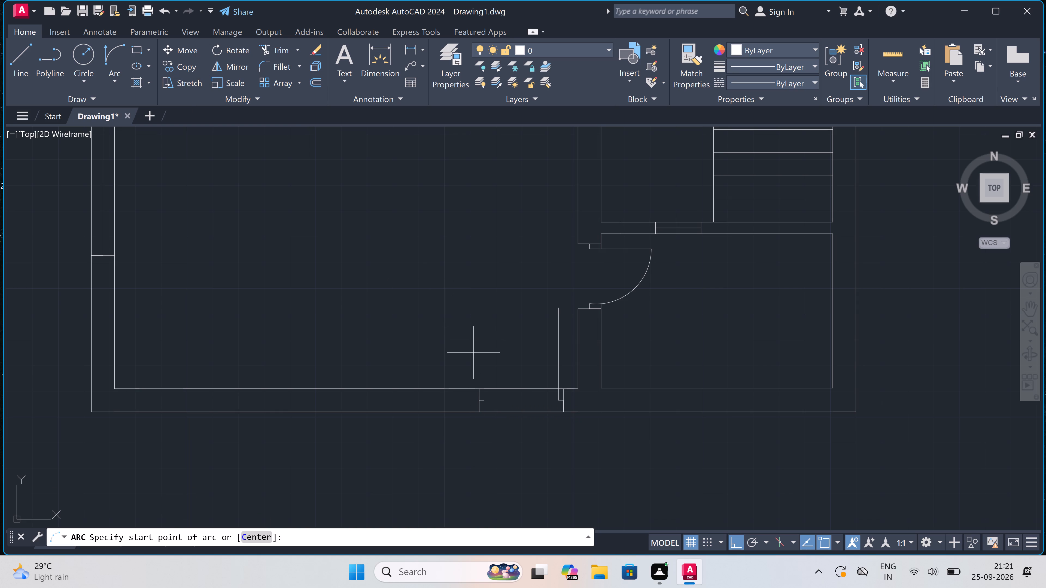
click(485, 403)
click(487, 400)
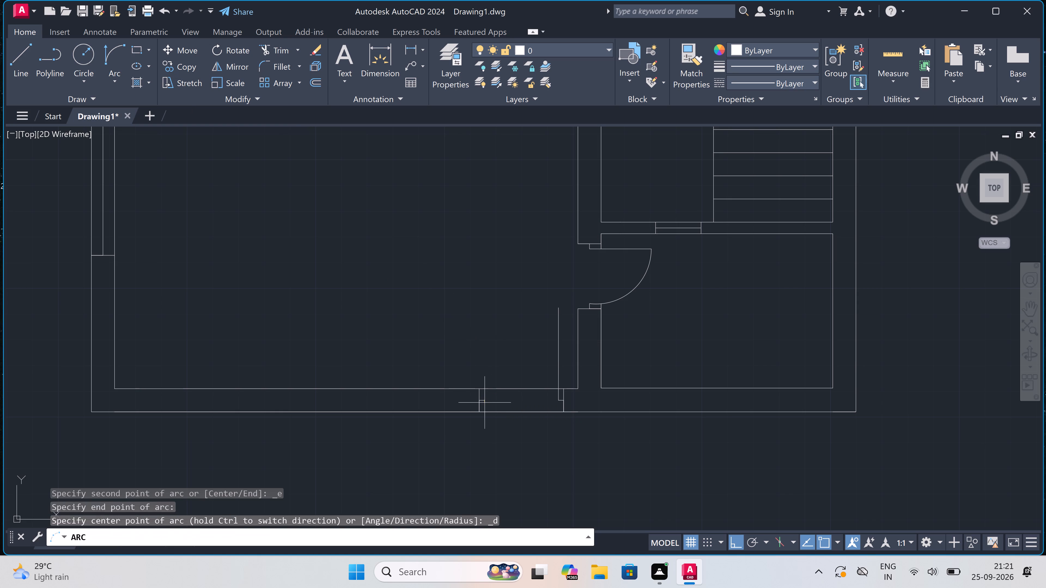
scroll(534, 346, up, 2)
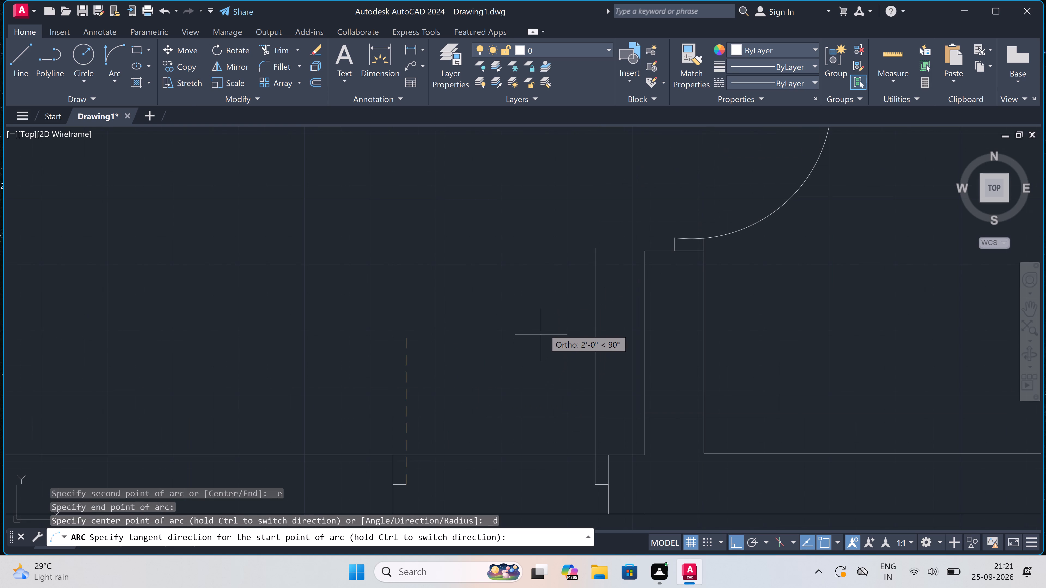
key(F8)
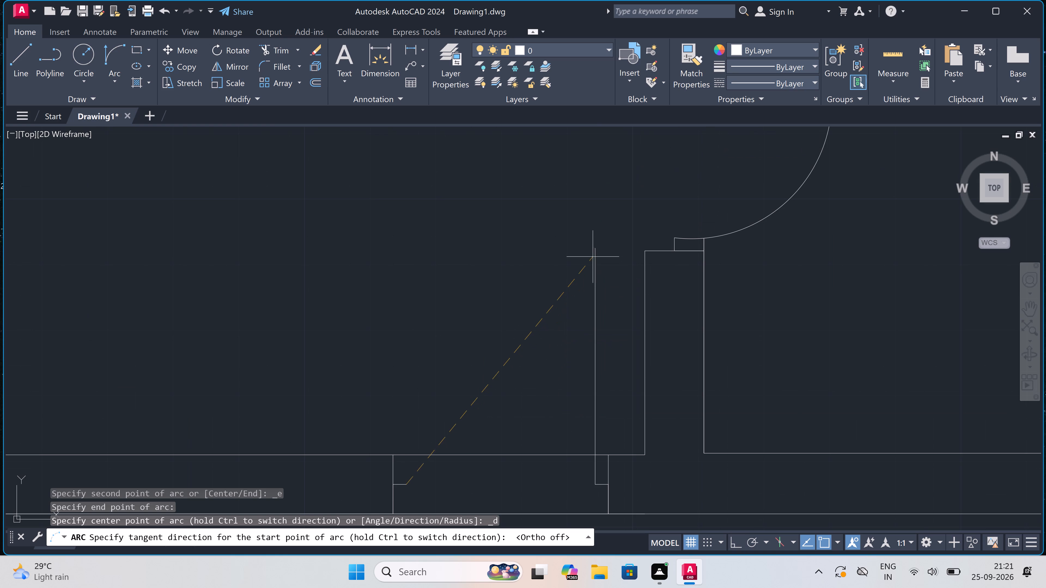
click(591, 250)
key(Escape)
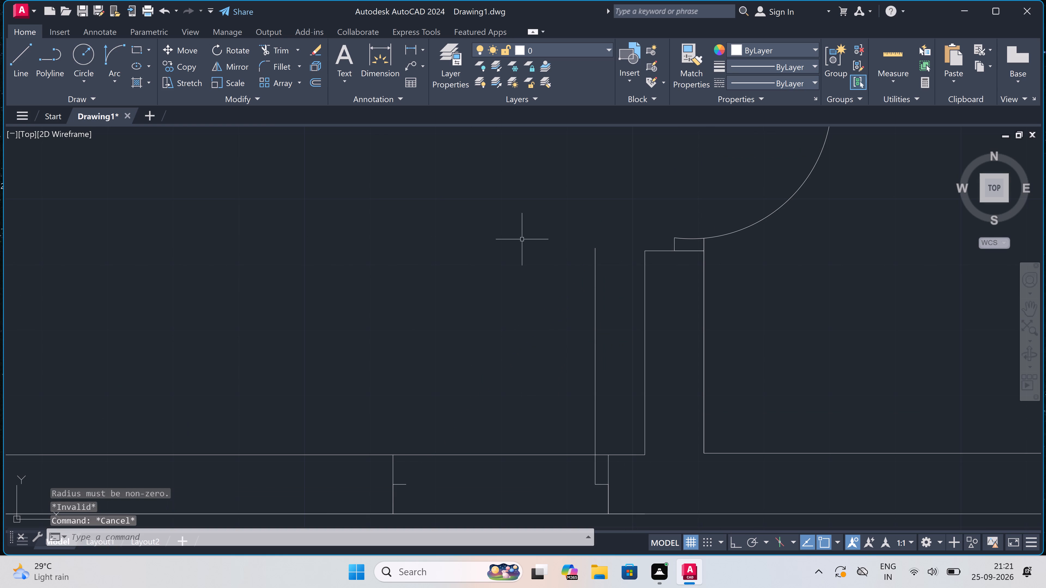
Draw the door swing arc from the north end of the 3' leaf line to the west jamb's stop, with a westward start direction.
click(111, 52)
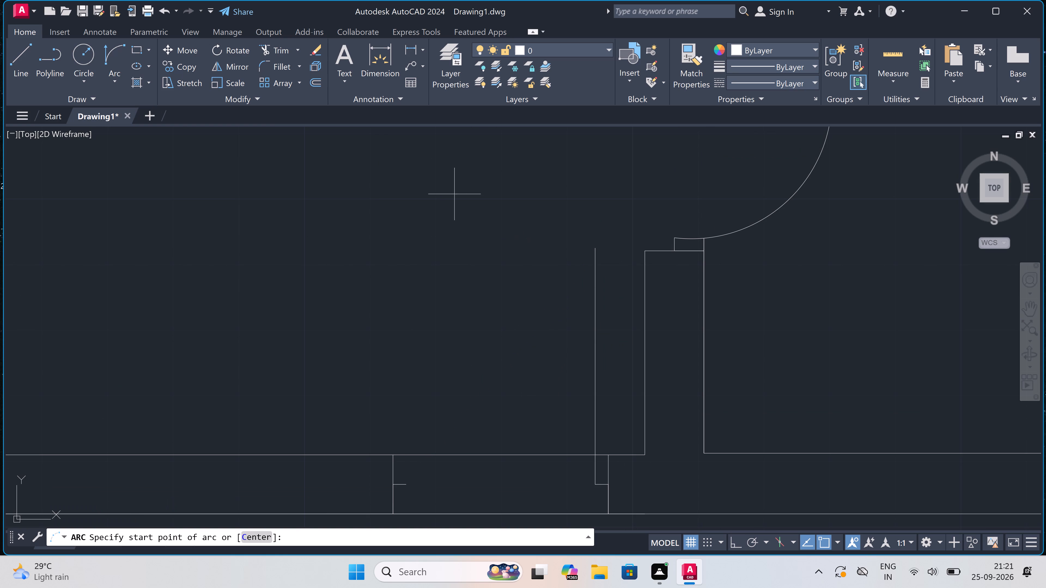
double_click(598, 244)
click(404, 483)
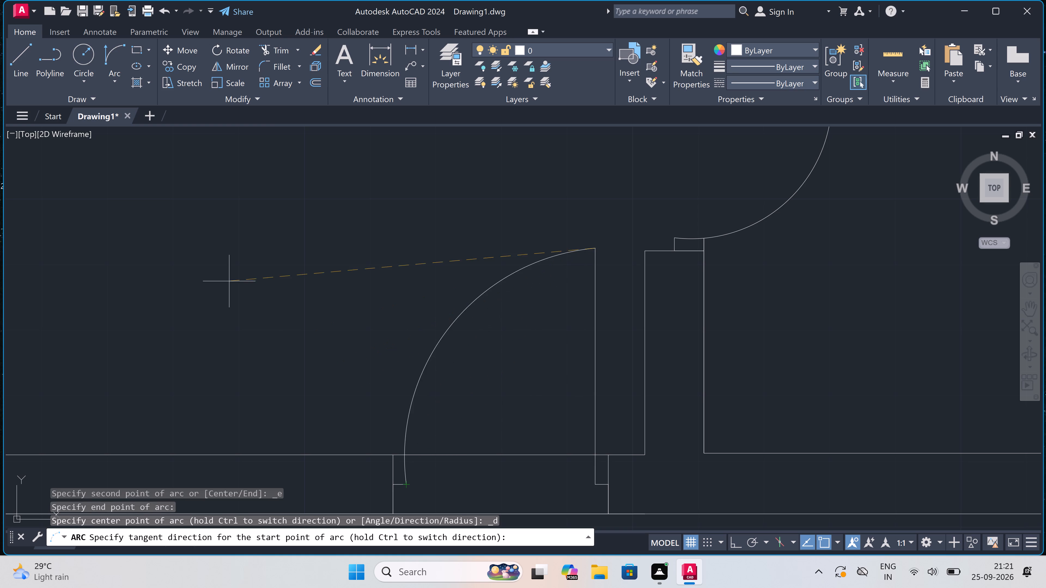
click(187, 243)
Trim the south wall's two lines across the door opening between the jambs.
scroll(383, 260, down, 2)
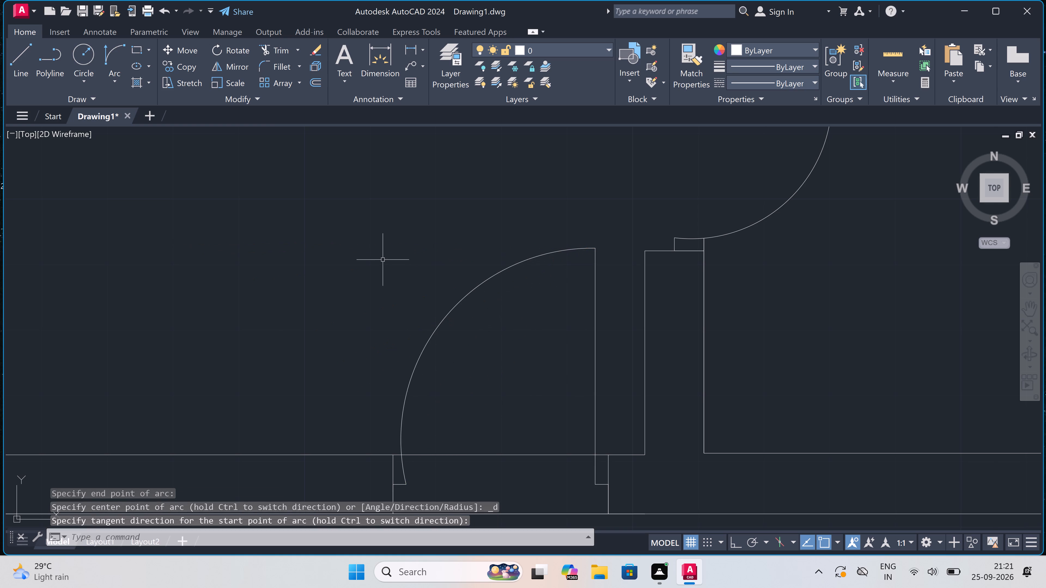
key(t)
key(r)
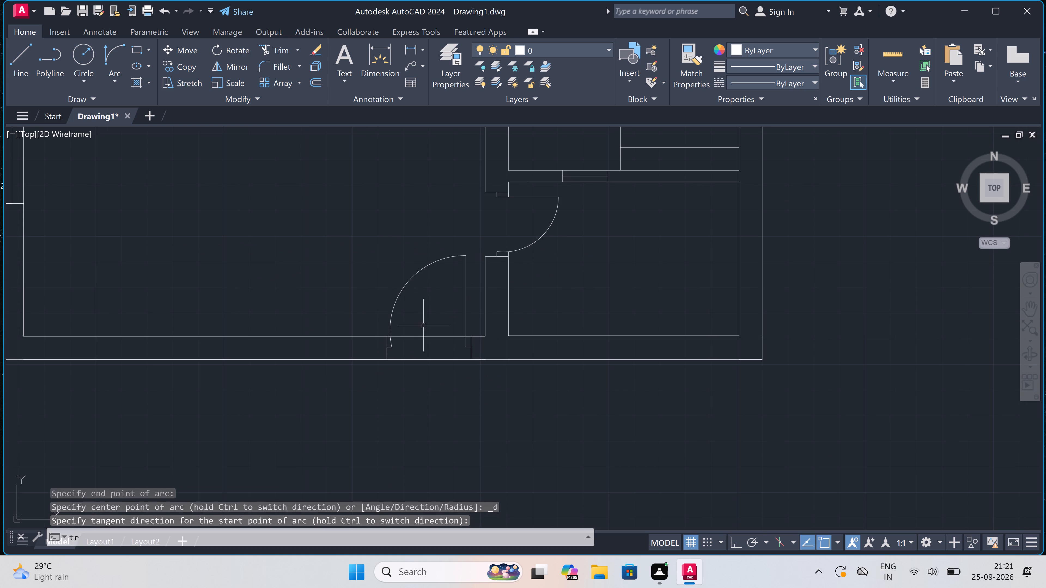
key(space)
click(432, 326)
click(439, 427)
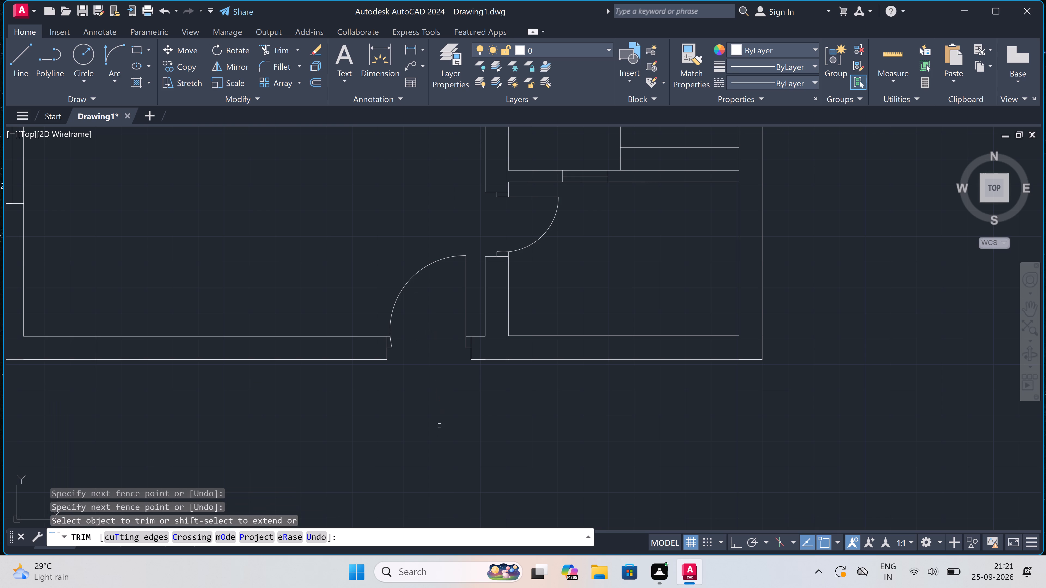
key(Escape)
Draw a 5' window in the southwest room's south wall, with a centre line and end lines across the wall, using Ortho.
scroll(434, 419, down, 2)
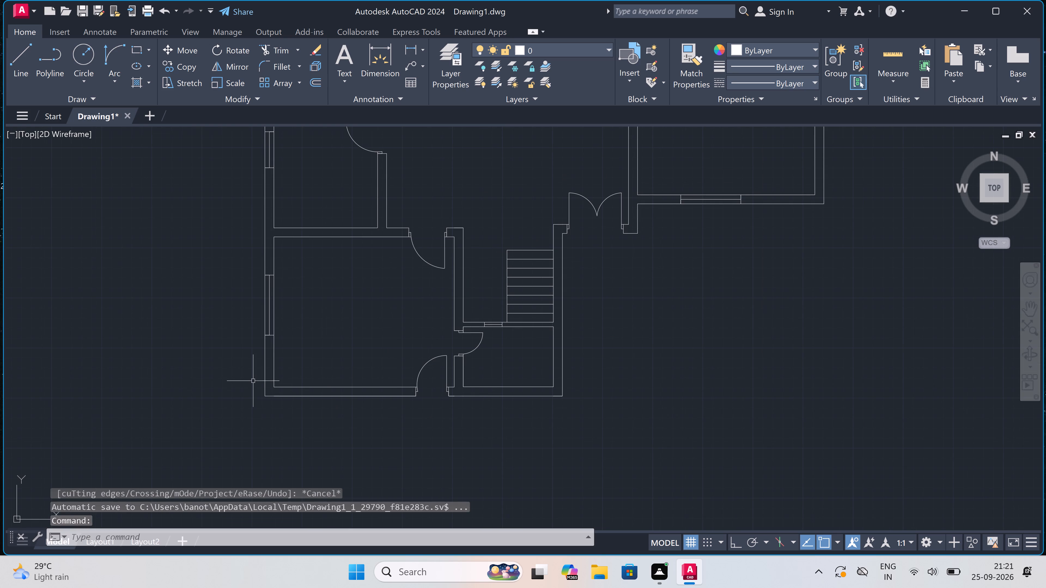
key(l)
key(space)
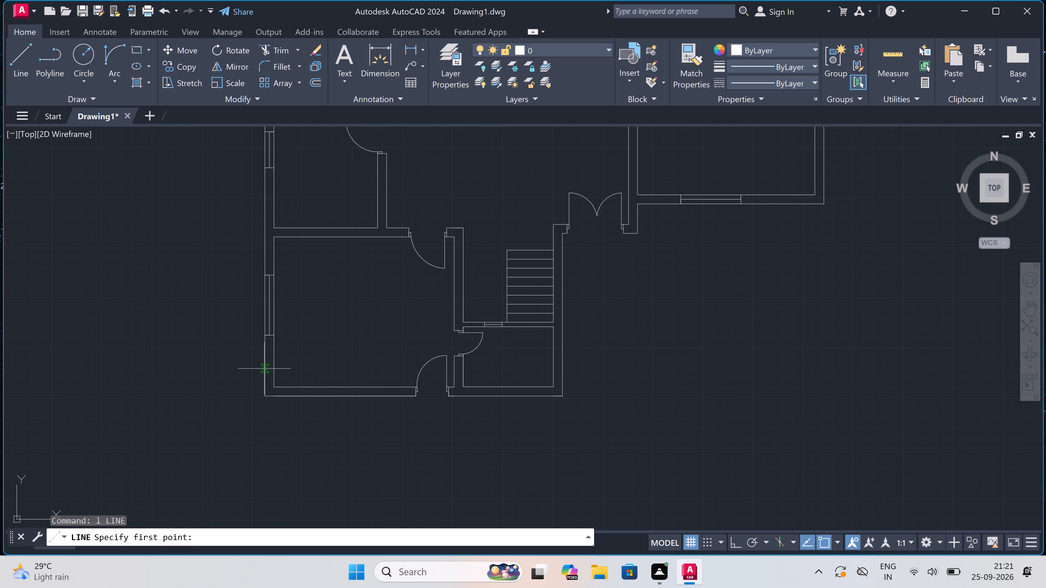
scroll(264, 369, up, 1)
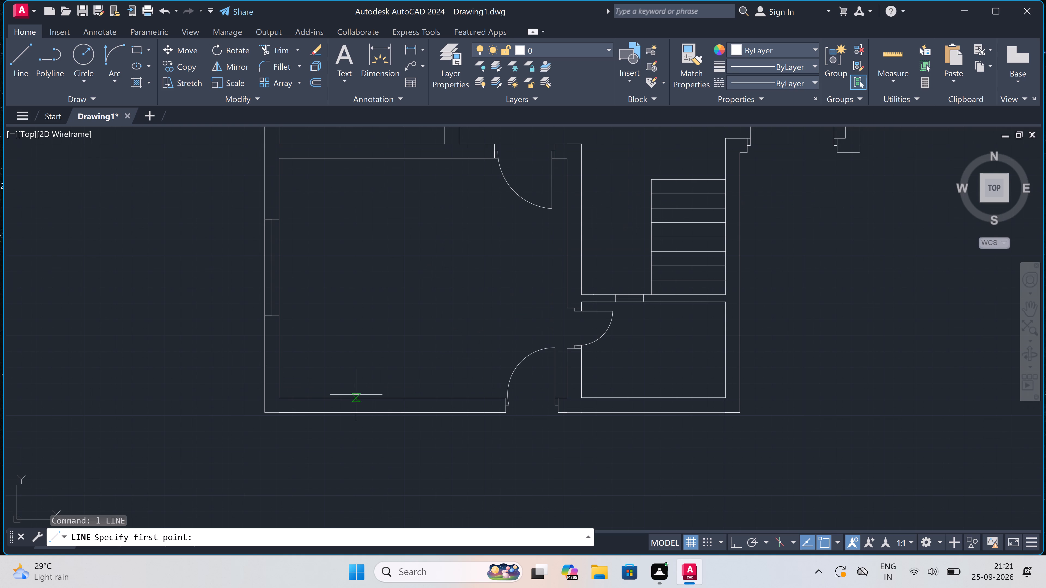
double_click(340, 396)
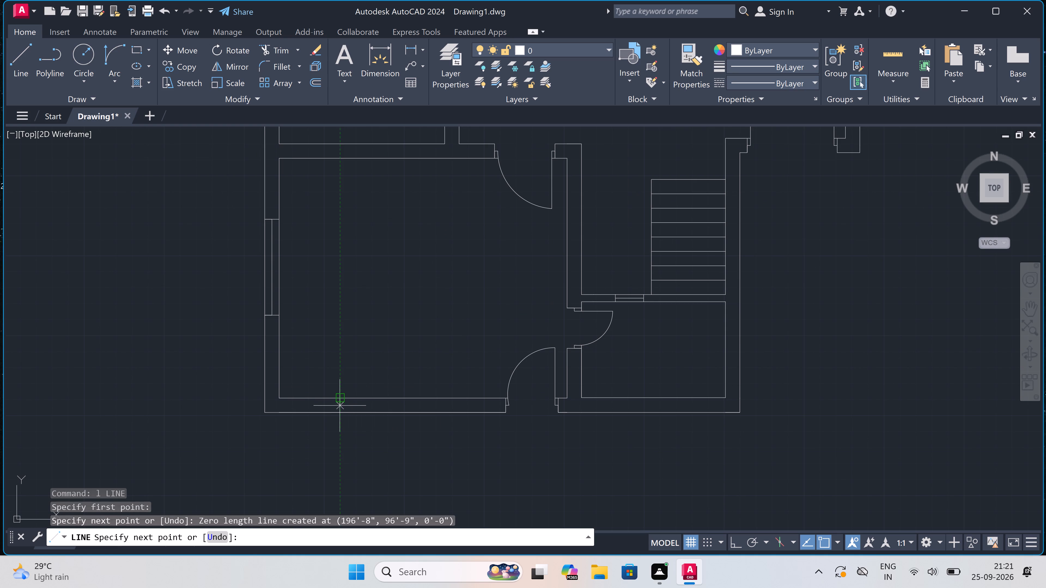
click(340, 411)
scroll(339, 407, up, 3)
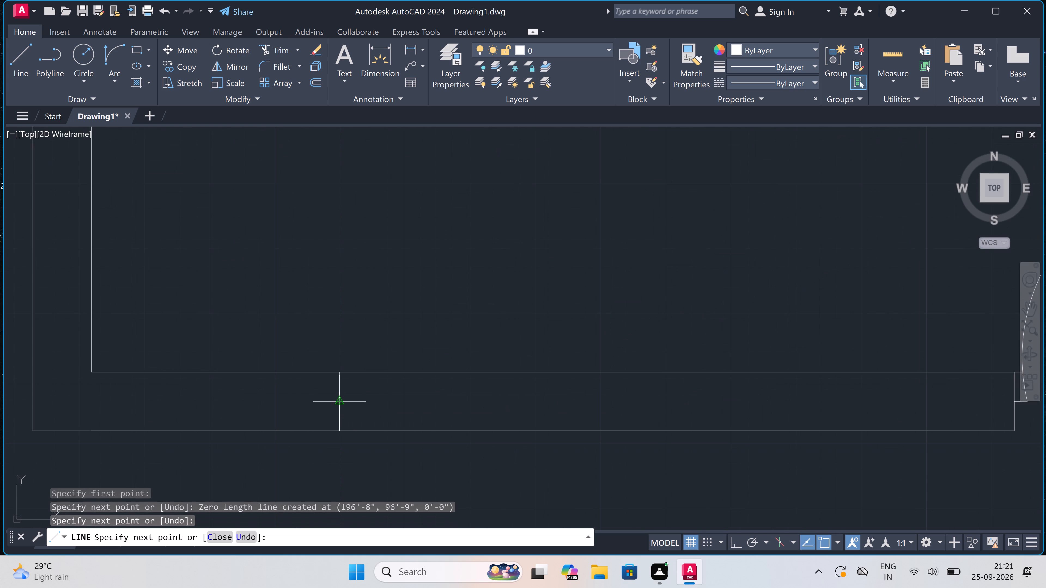
click(338, 404)
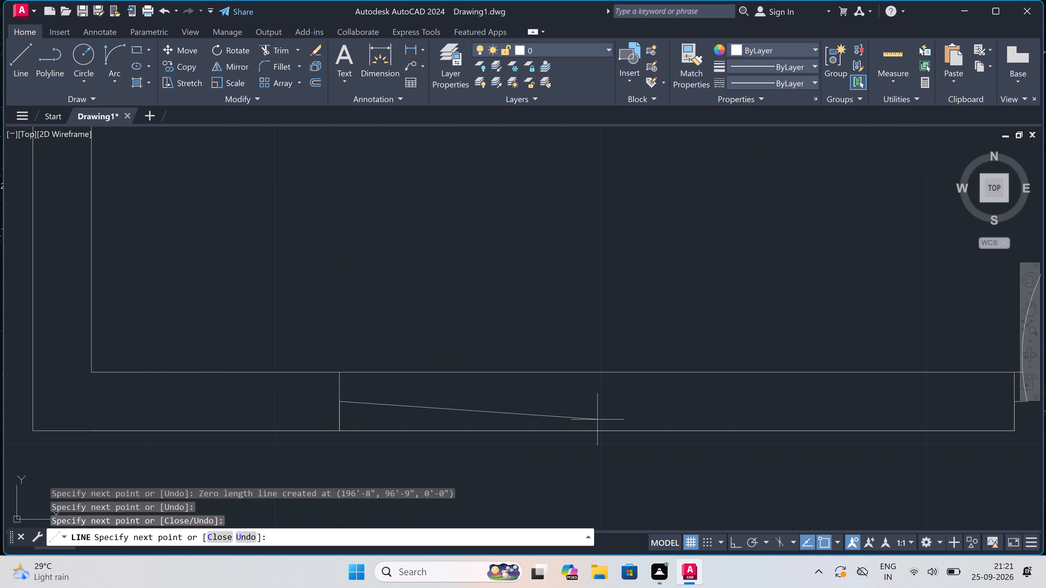
key(F8)
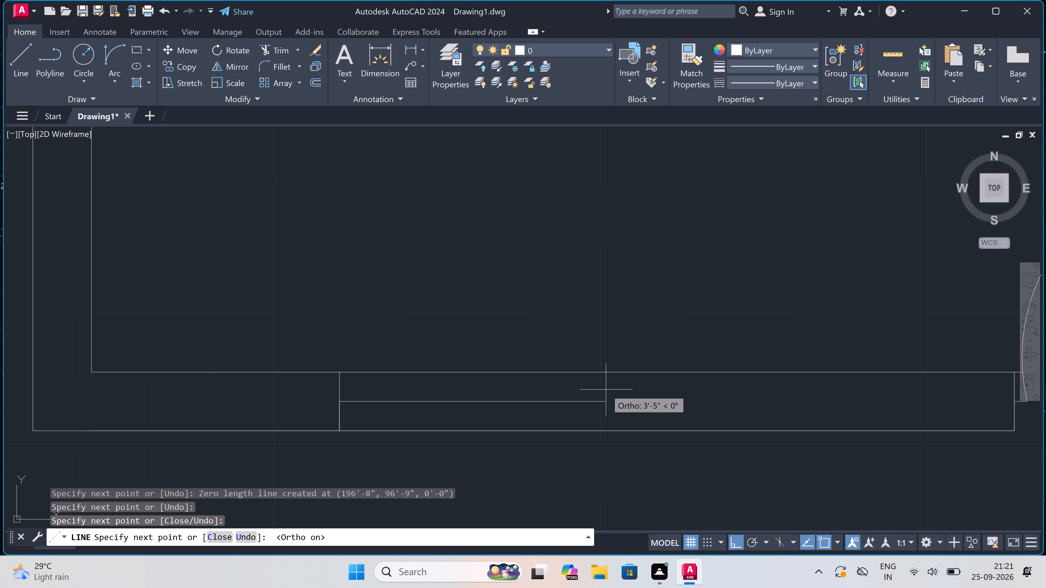
text(5')
key(space)
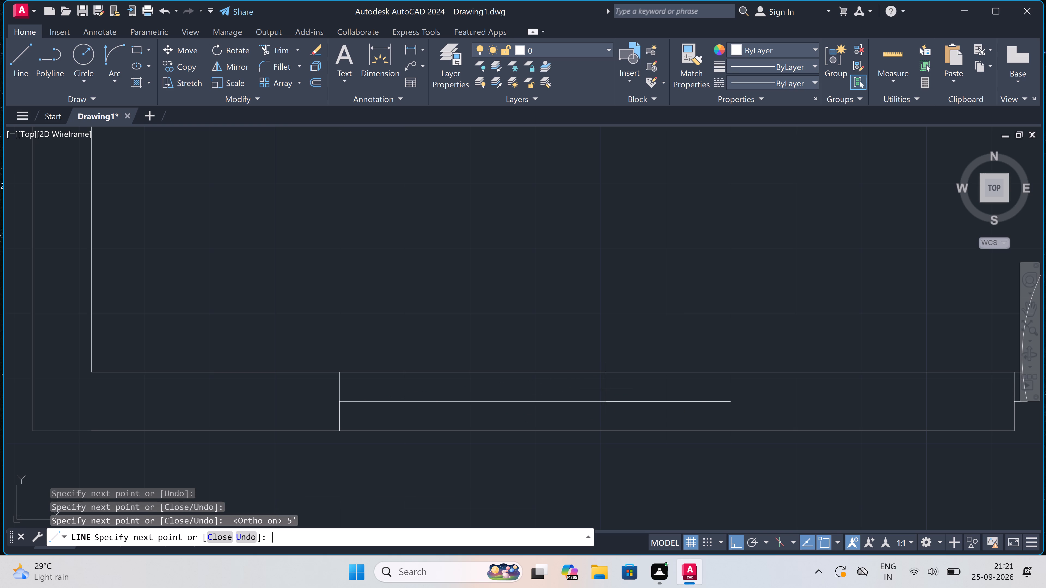
click(729, 370)
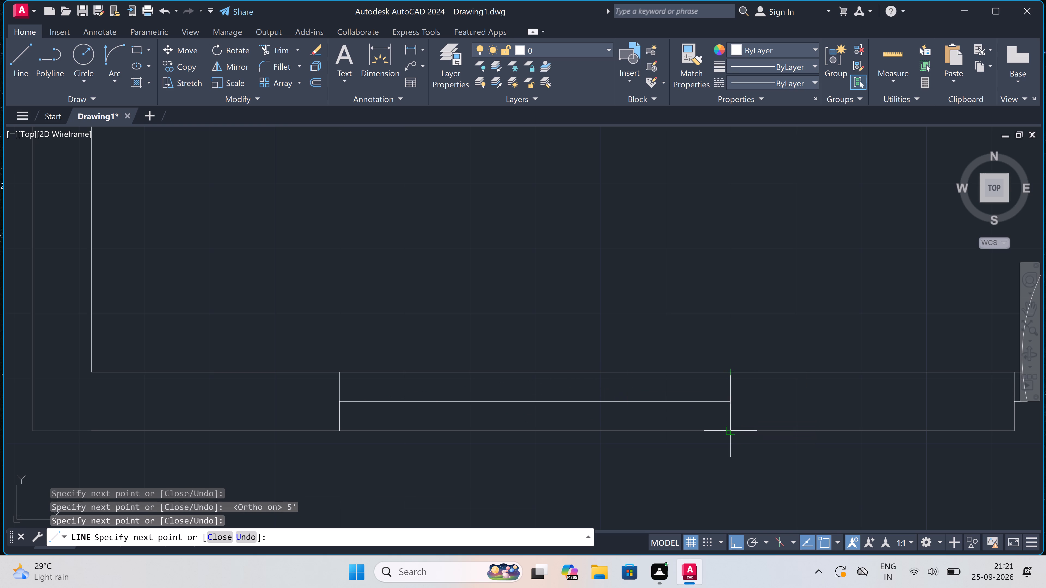
click(729, 428)
key(Escape)
Review the whole floor plan, checking the doors and windows in all rooms.
scroll(567, 411, down, 3)
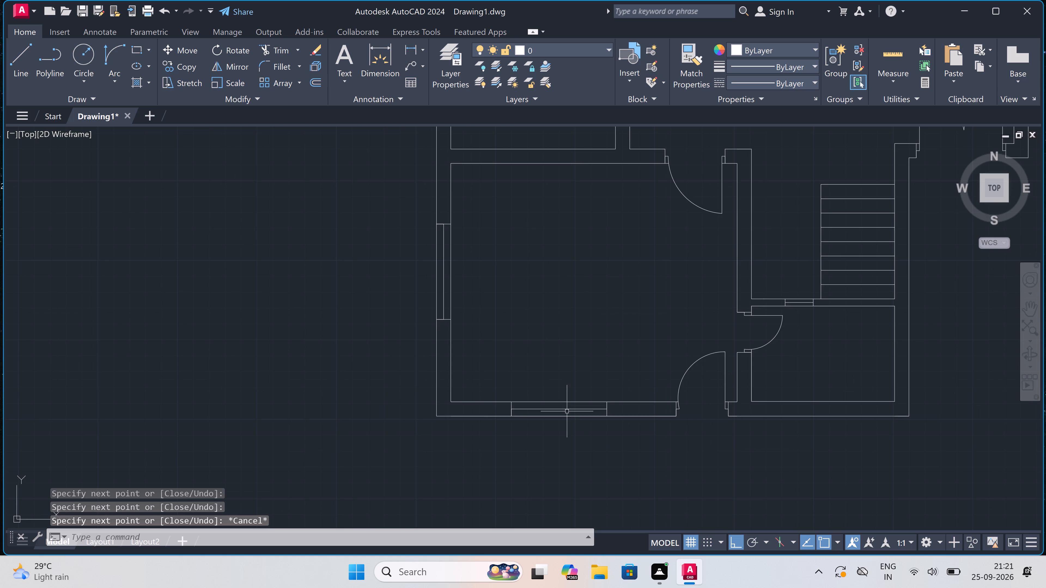
scroll(567, 411, down, 3)
scroll(600, 344, up, 3)
scroll(596, 344, down, 2)
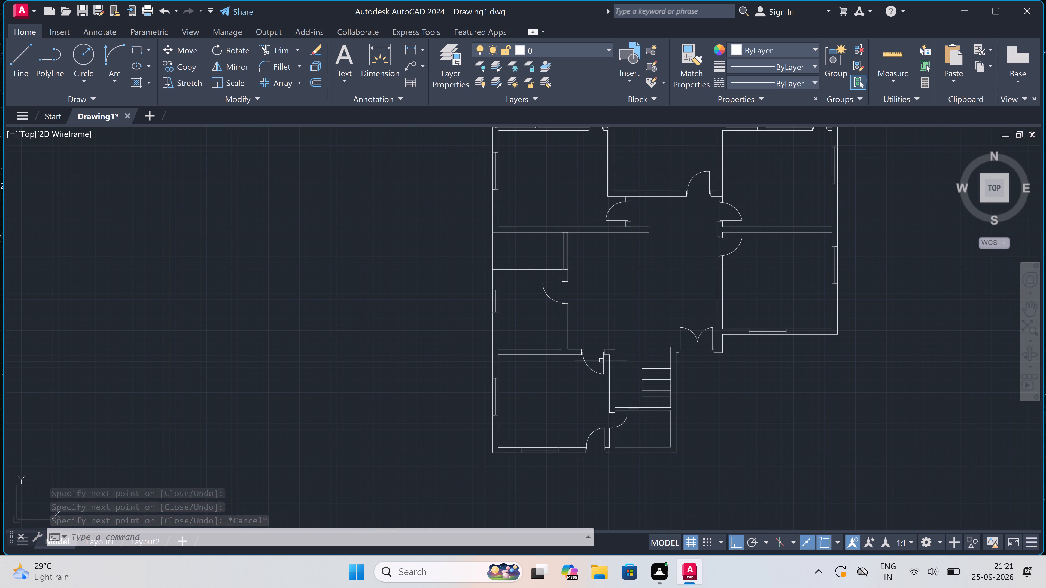
scroll(565, 336, down, 2)
scroll(556, 320, up, 3)
scroll(540, 304, down, 2)
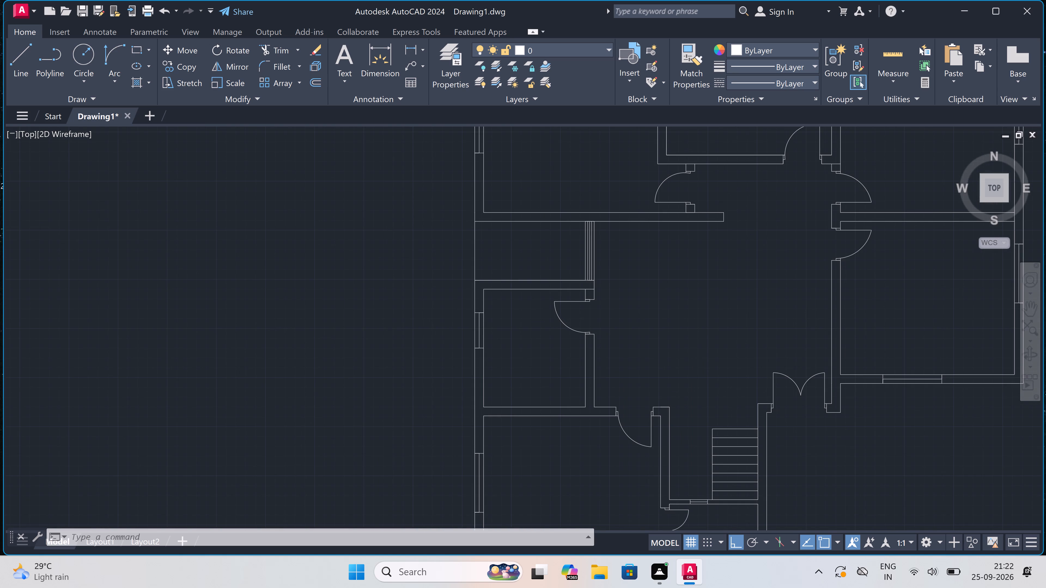
scroll(540, 304, down, 1)
scroll(643, 277, up, 2)
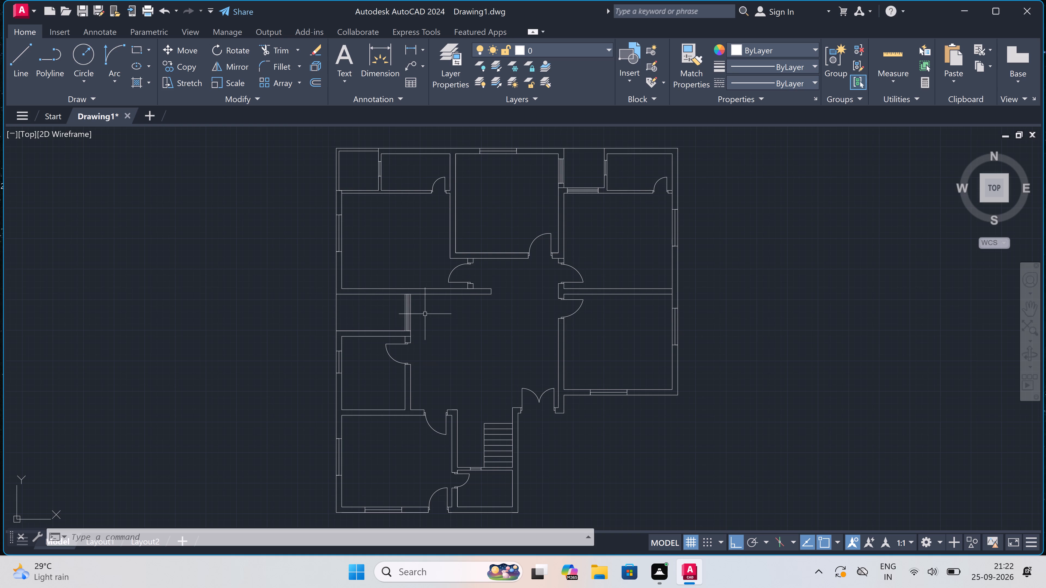
key(Escape)
scroll(420, 316, down, 1)
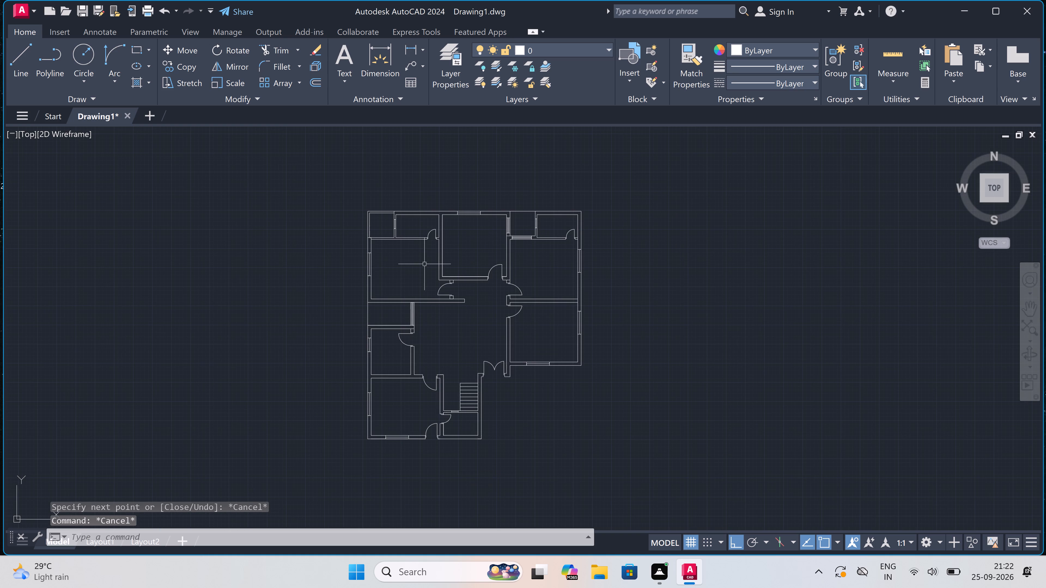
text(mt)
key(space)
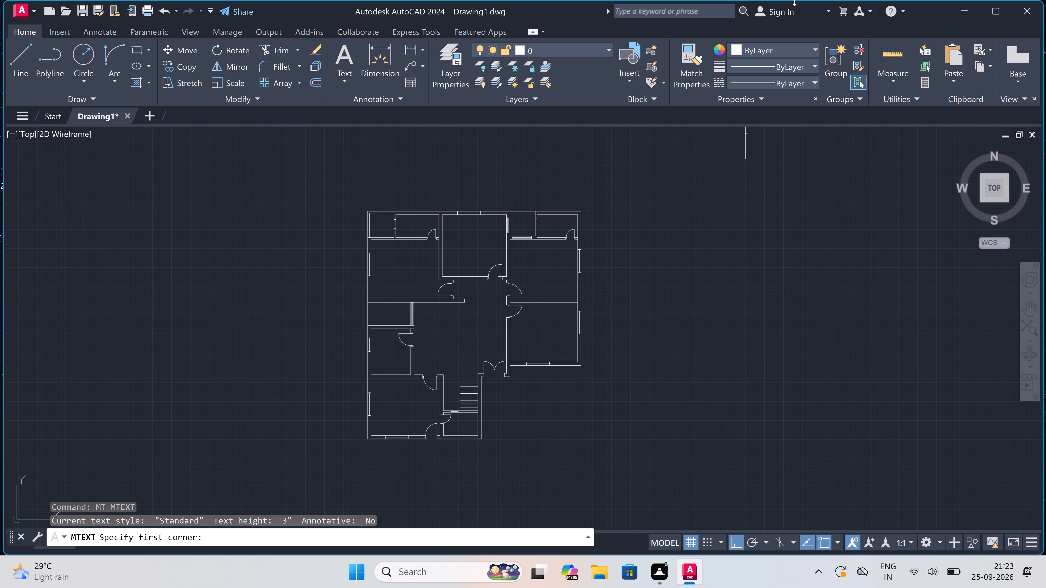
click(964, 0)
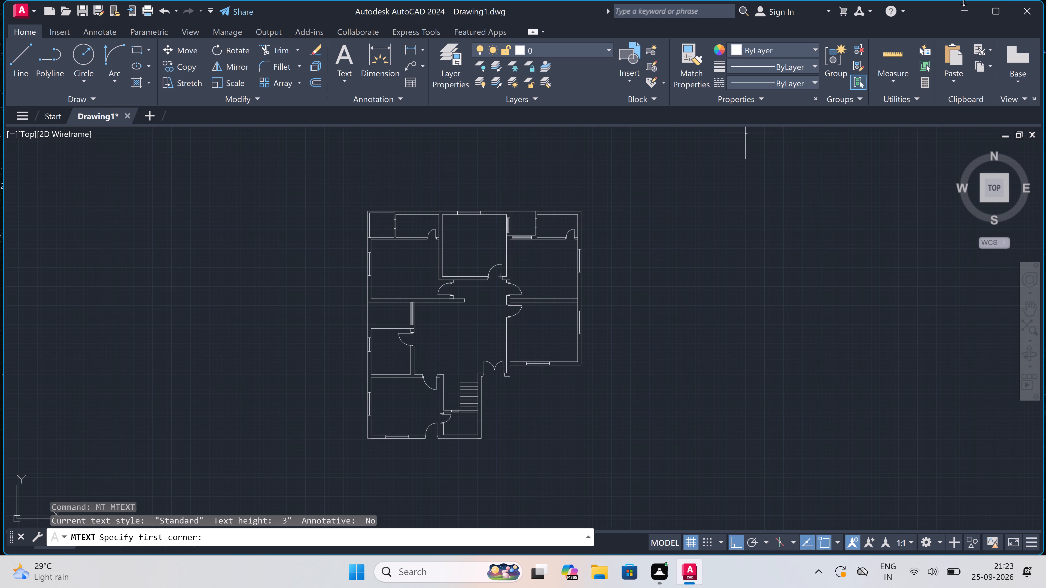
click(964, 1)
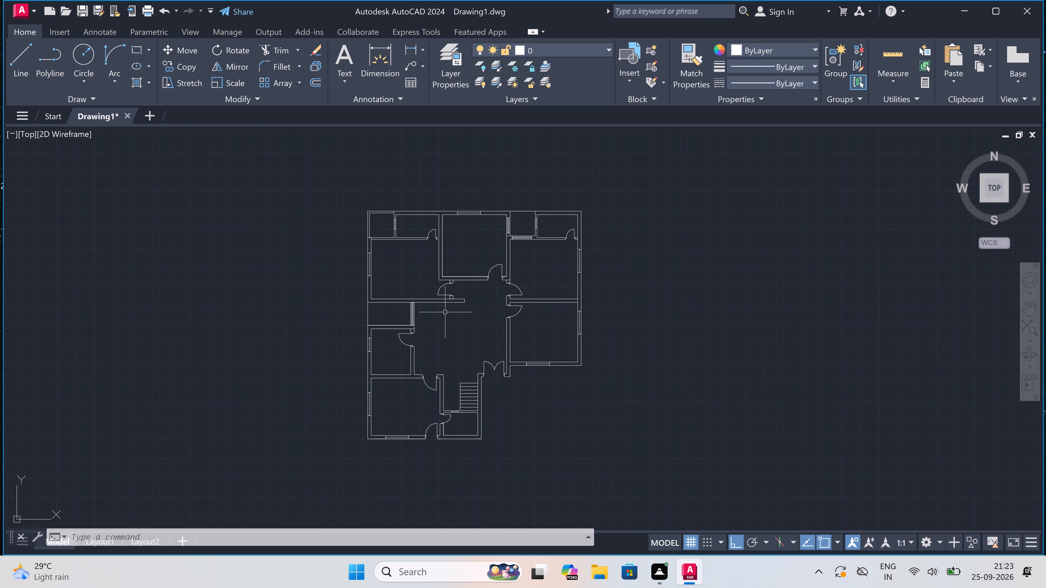
Place a multiline text box starting inside the small northwest corner room and extending east into the adjoining room.
scroll(445, 312, down, 2)
scroll(393, 274, up, 3)
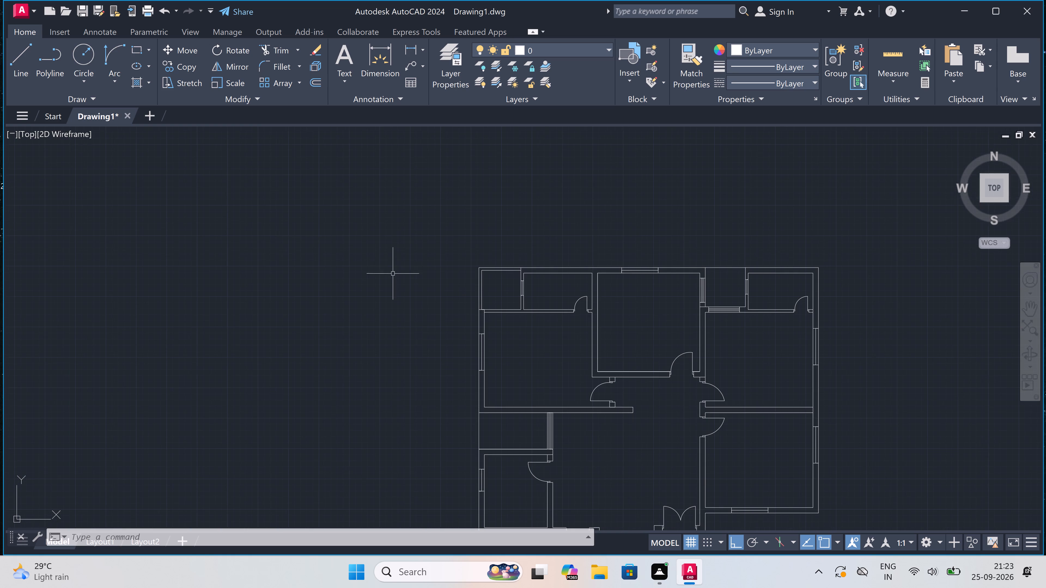
scroll(548, 275, up, 2)
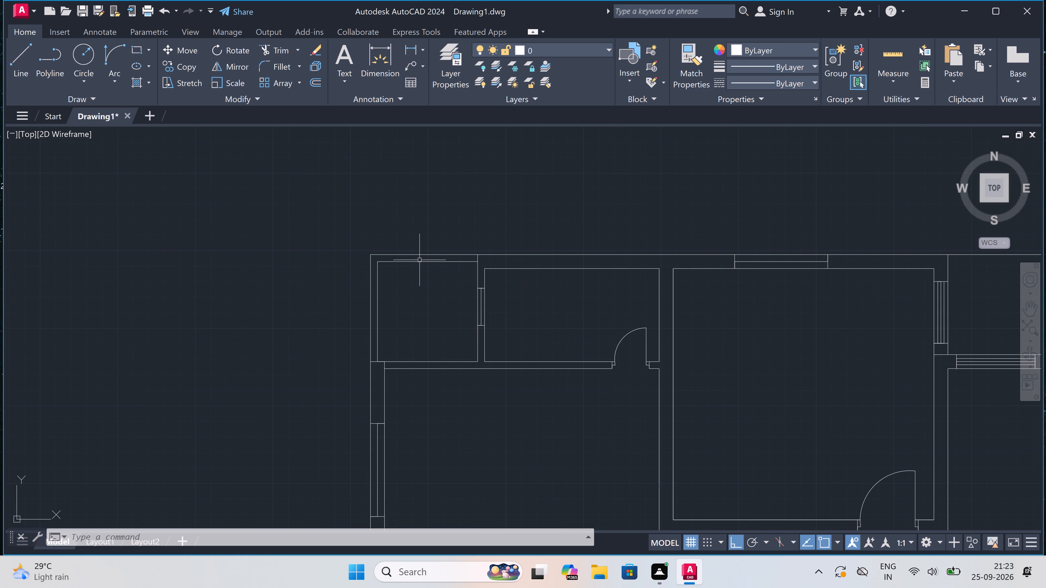
scroll(419, 261, up, 1)
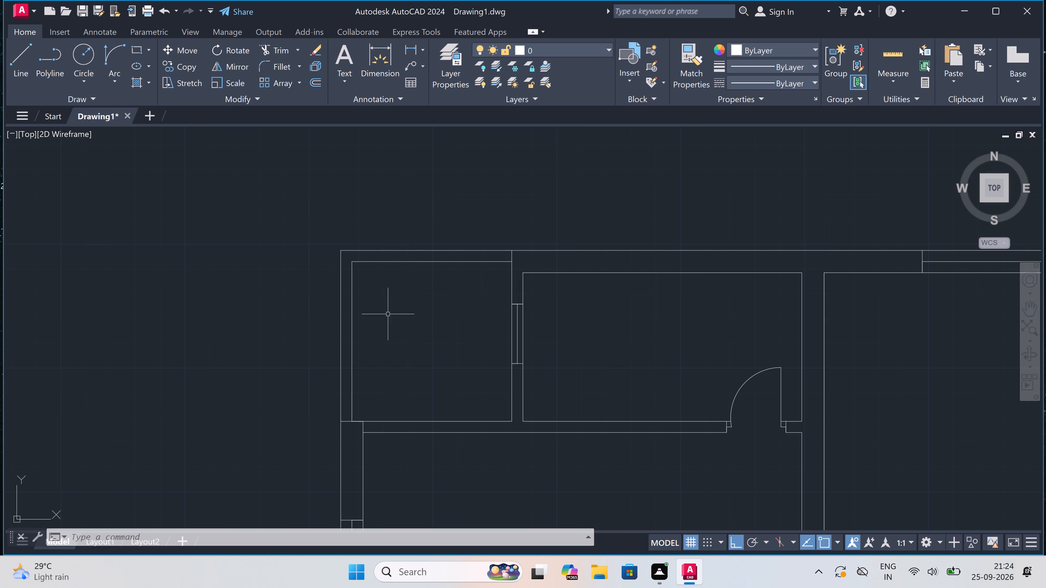
text(mt)
key(space)
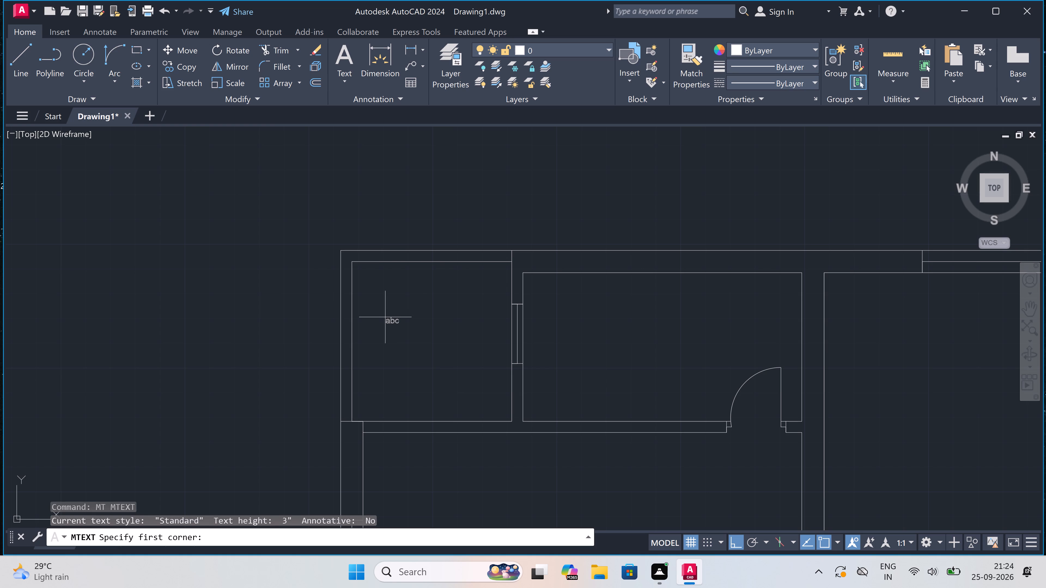
click(378, 338)
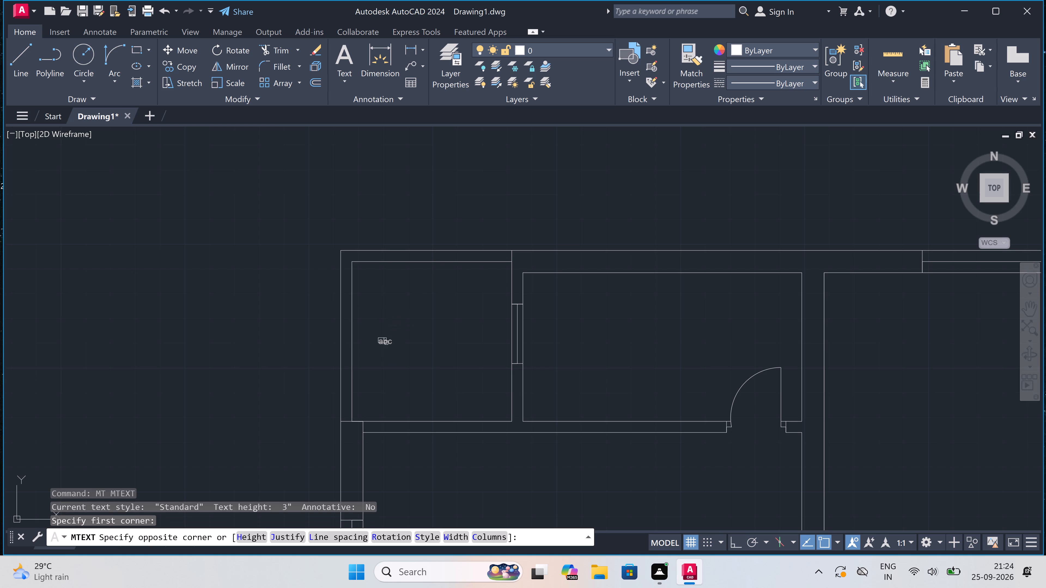
double_click(662, 366)
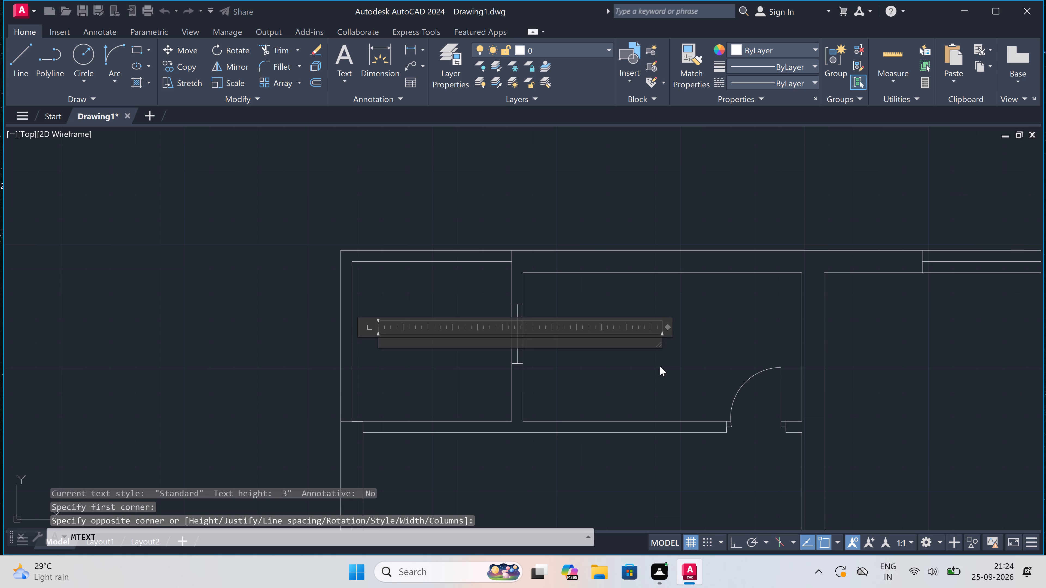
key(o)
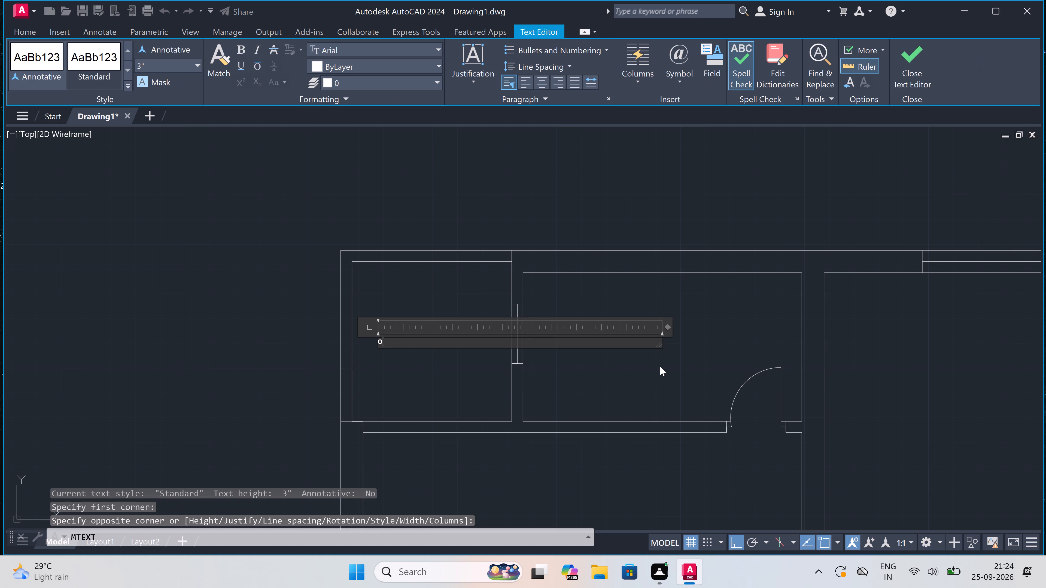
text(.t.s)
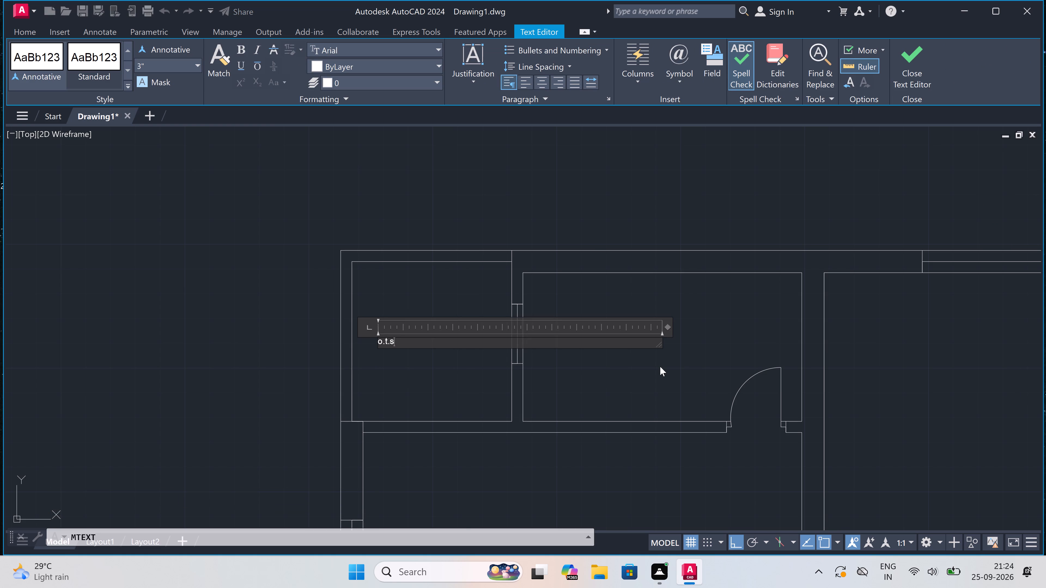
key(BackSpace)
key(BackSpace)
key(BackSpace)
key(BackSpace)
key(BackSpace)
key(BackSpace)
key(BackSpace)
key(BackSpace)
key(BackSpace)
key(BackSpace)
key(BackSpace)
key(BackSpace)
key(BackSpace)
Label the small northwest corner room "O.T.S" with "5'4.5"X5'0"" on a second line.
text(O.)
key(t)
key(period)
key(s)
key(Return)
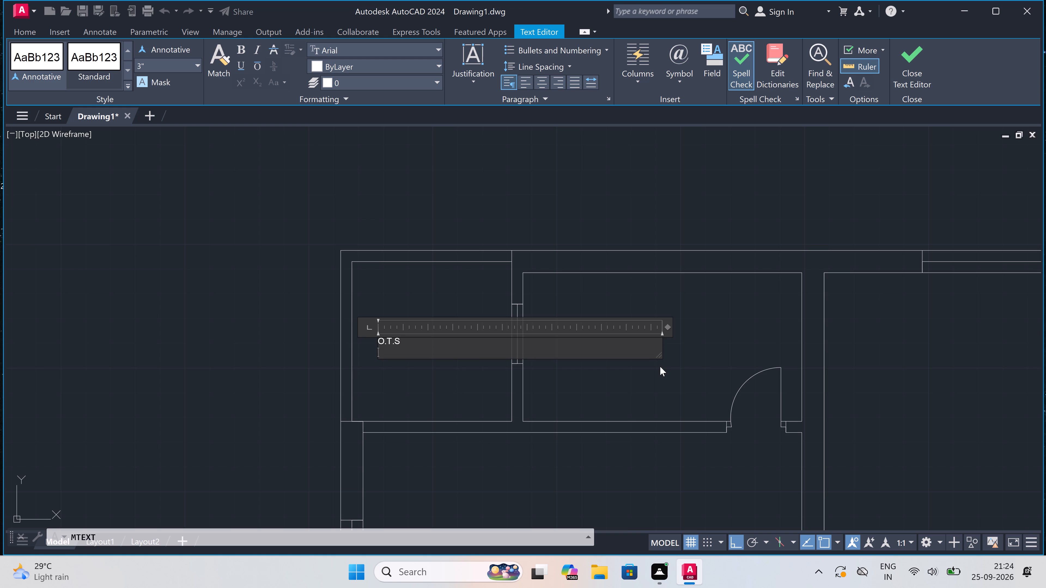
text(5')
key(4)
key(period)
key(5)
key(shift+quotedbl)
key(x)
key(5)
key(apostrophe)
key(0)
key(shift+quotedbl)
click(378, 378)
Add multiline text in the room just east of the O.T.S reading "TOILET" with "9'4.5"X5'0"" on a second line.
scroll(378, 378, down, 4)
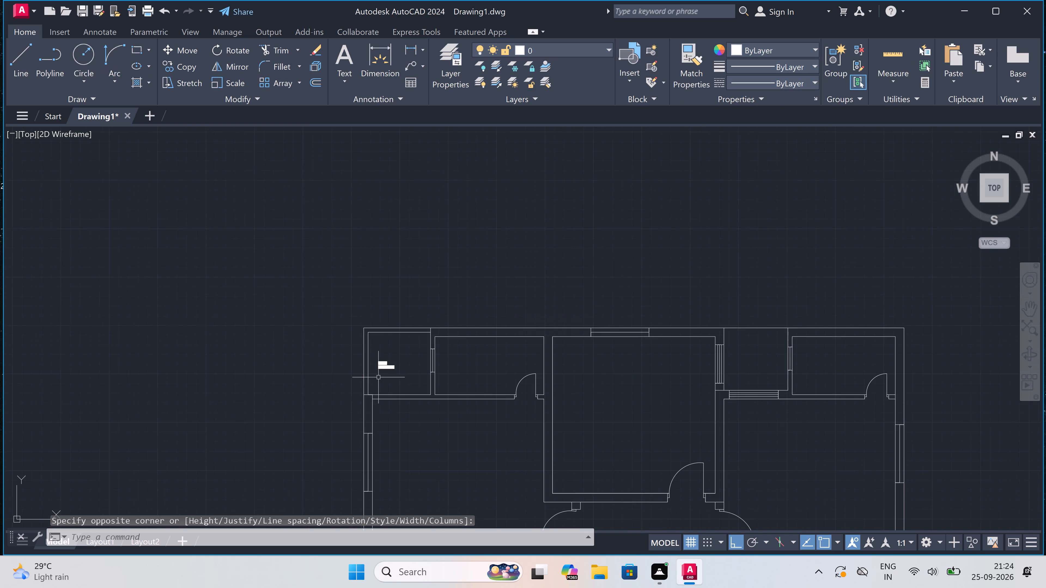
scroll(533, 367, up, 3)
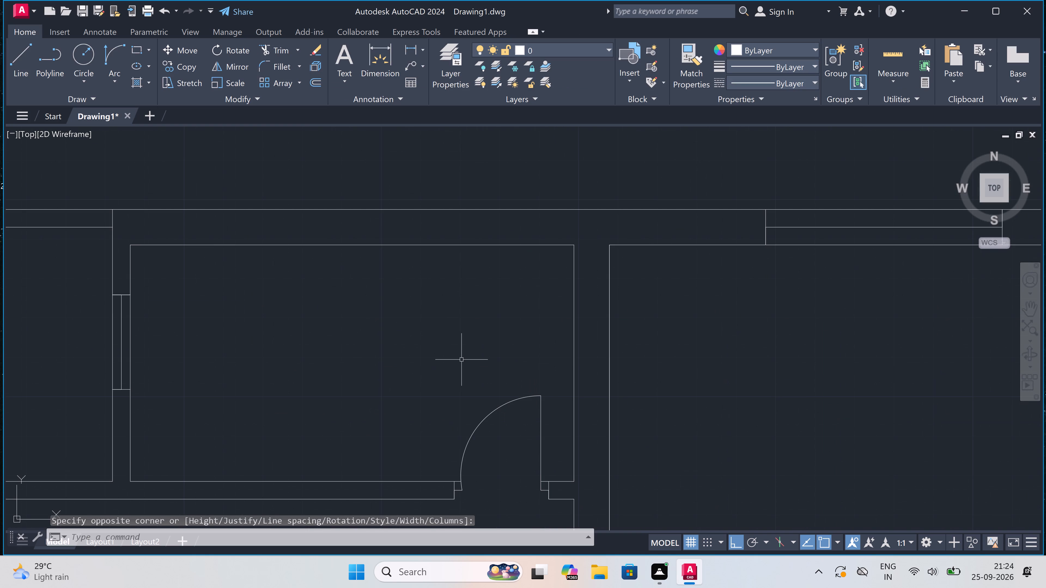
key(space)
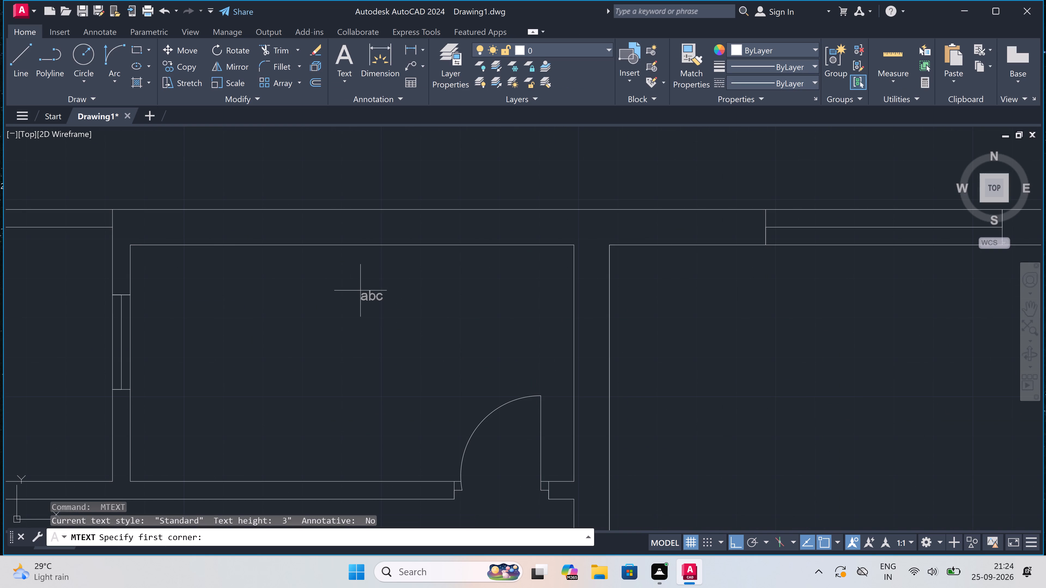
click(357, 290)
click(706, 303)
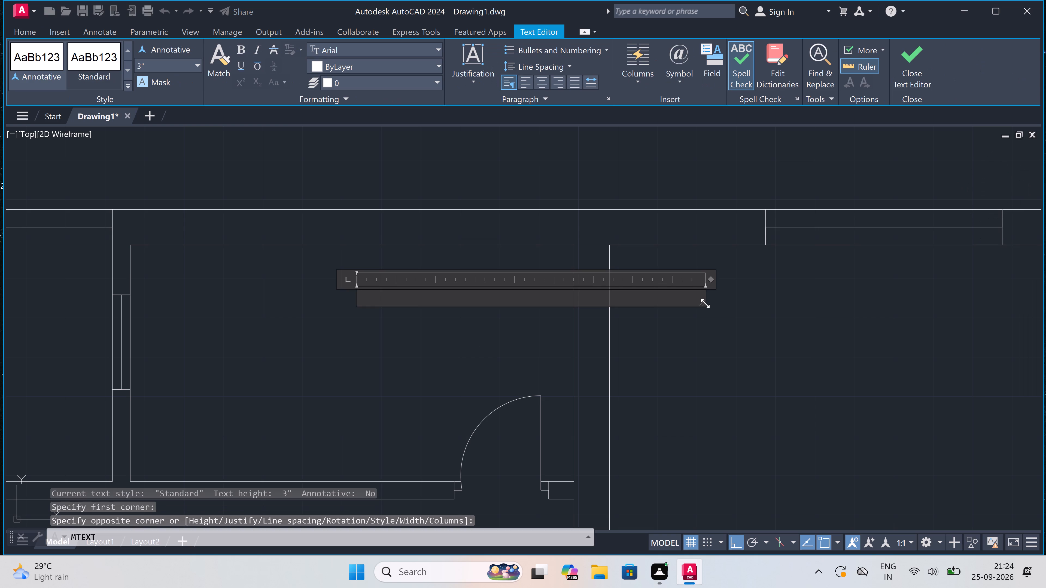
text(TOILET)
key(Return)
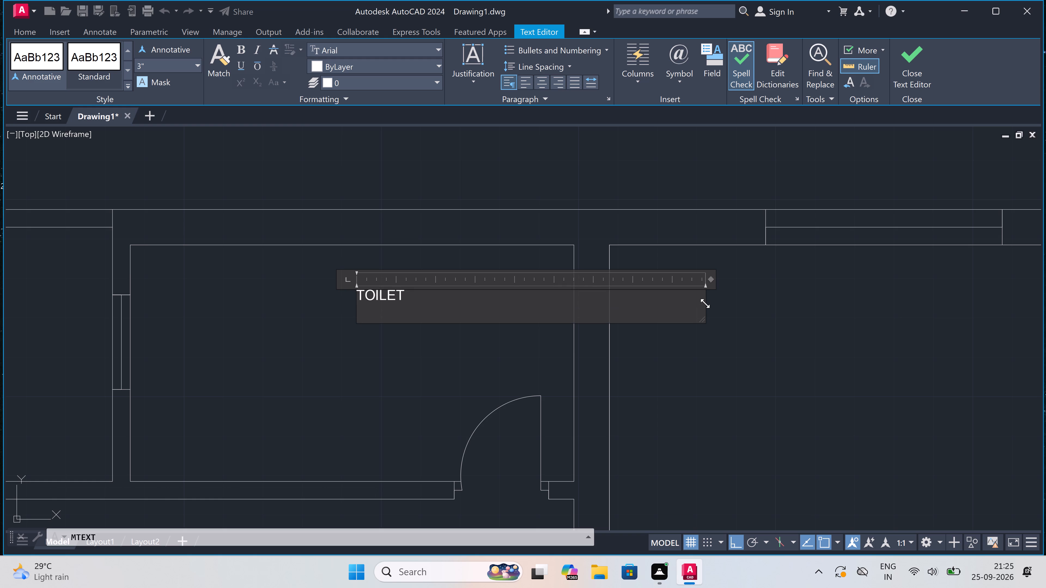
text(9')
key(4)
text(.5")
key(x)
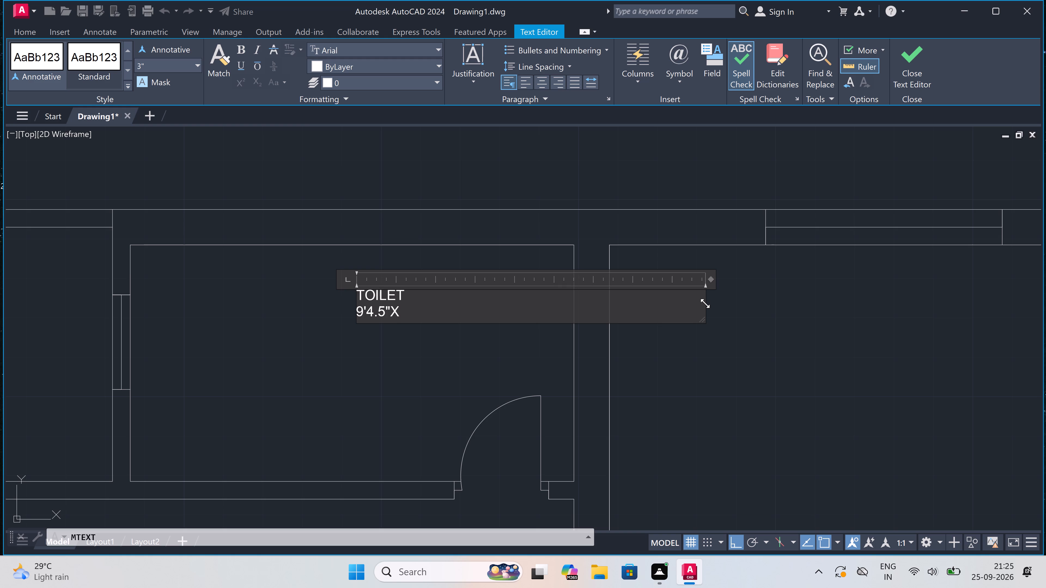
text(5'0")
click(400, 409)
Add multiline text near the southwest corner of the north-central room reading "BEDROOM" with "14'0"X13'6"" on a second line.
scroll(386, 377, down, 5)
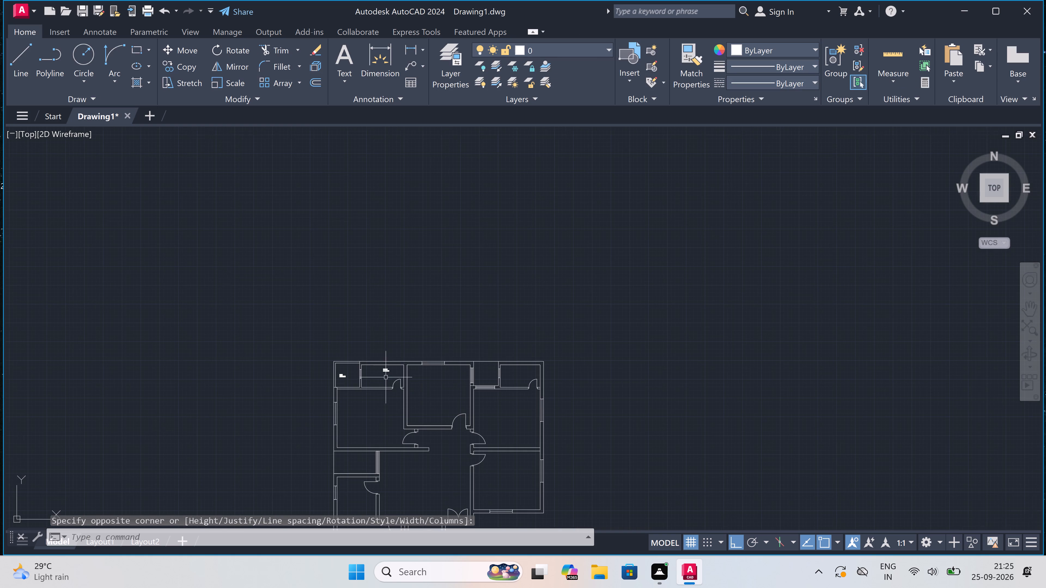
scroll(418, 394, up, 4)
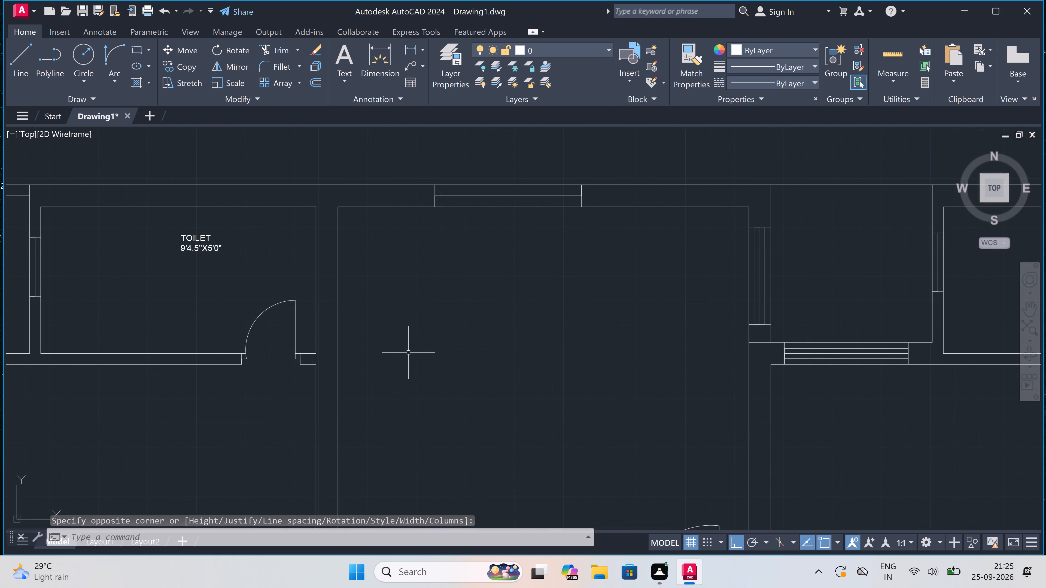
key(space)
scroll(407, 329, down, 2)
scroll(414, 394, down, 2)
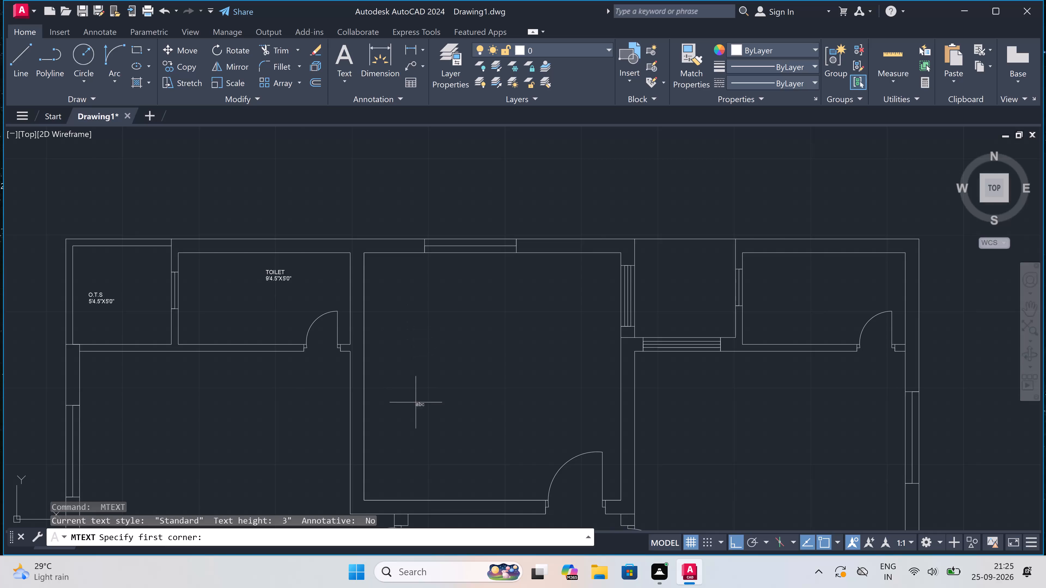
scroll(403, 442, up, 4)
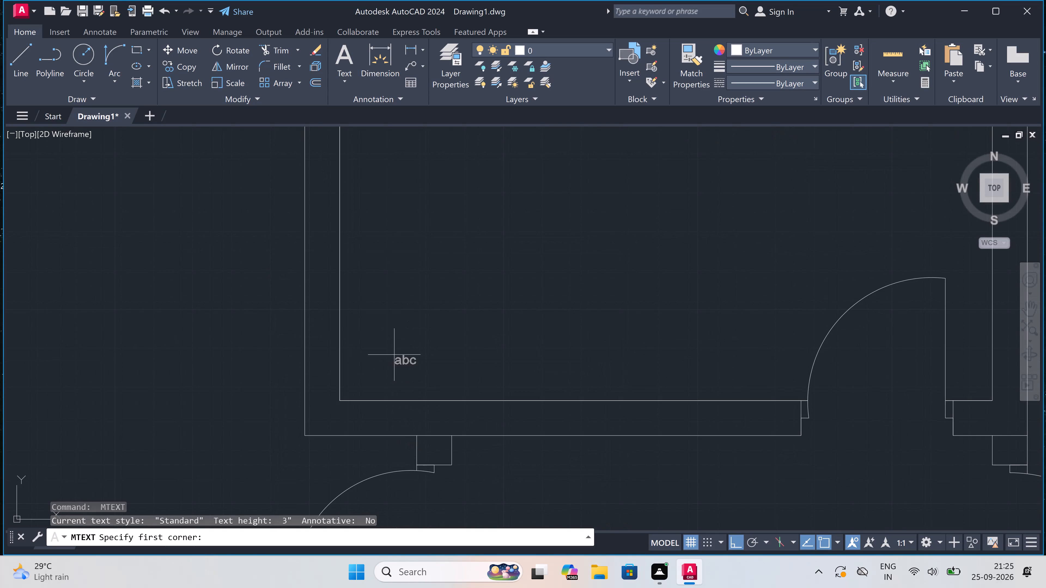
click(396, 344)
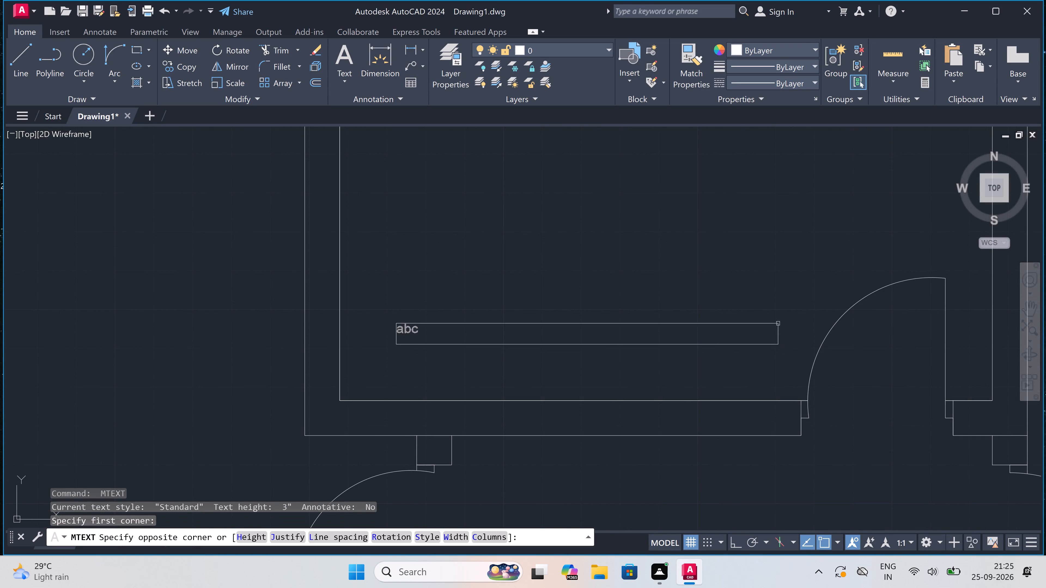
double_click(775, 317)
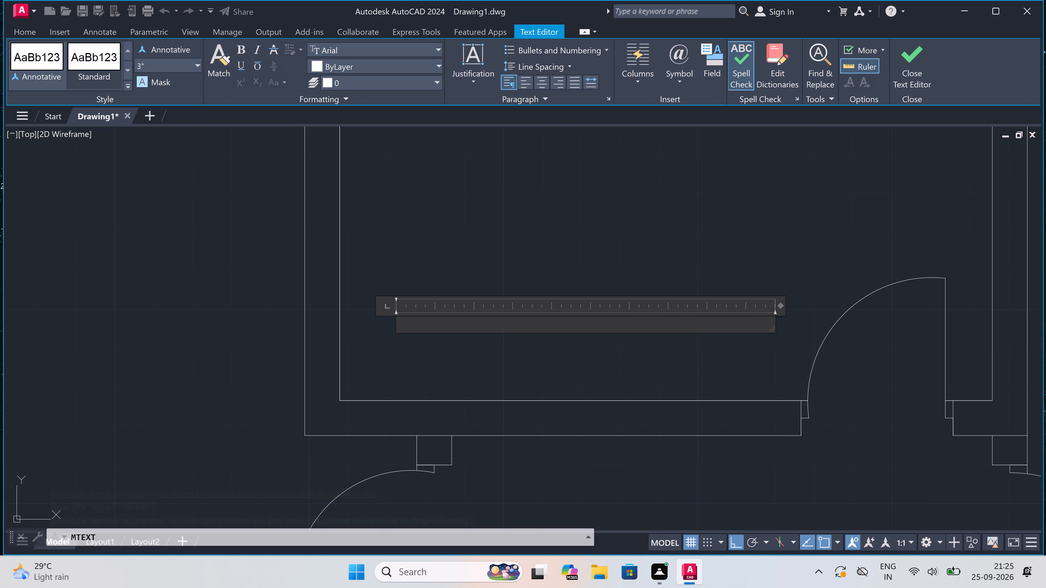
scroll(768, 323, down, 3)
scroll(763, 328, up, 1)
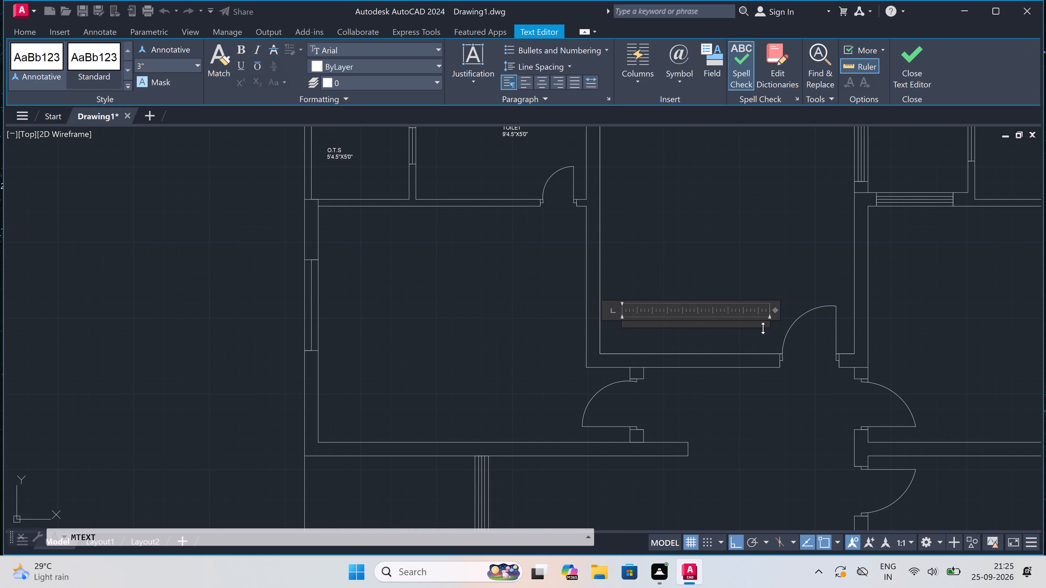
text(BEDROOM)
scroll(719, 350, up, 2)
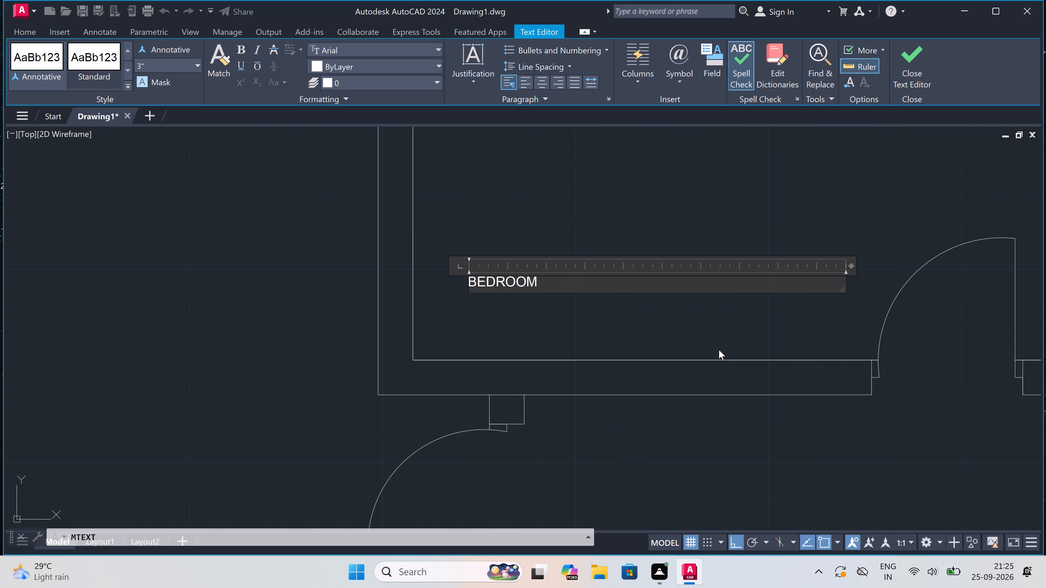
key(Return)
text(14'0"X)
text(13')
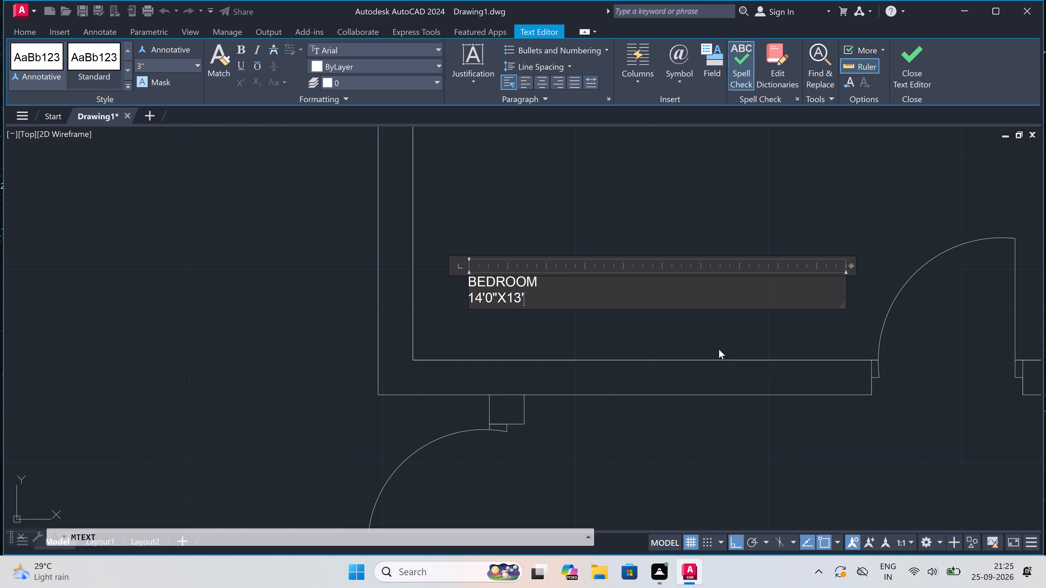
key(6)
key(shift+quotedbl)
click(309, 386)
Add multiline text in the small room just east of the north-central bedroom reading "O.T.S" with "5'6"X5'0"" on a second line.
scroll(380, 289, down, 2)
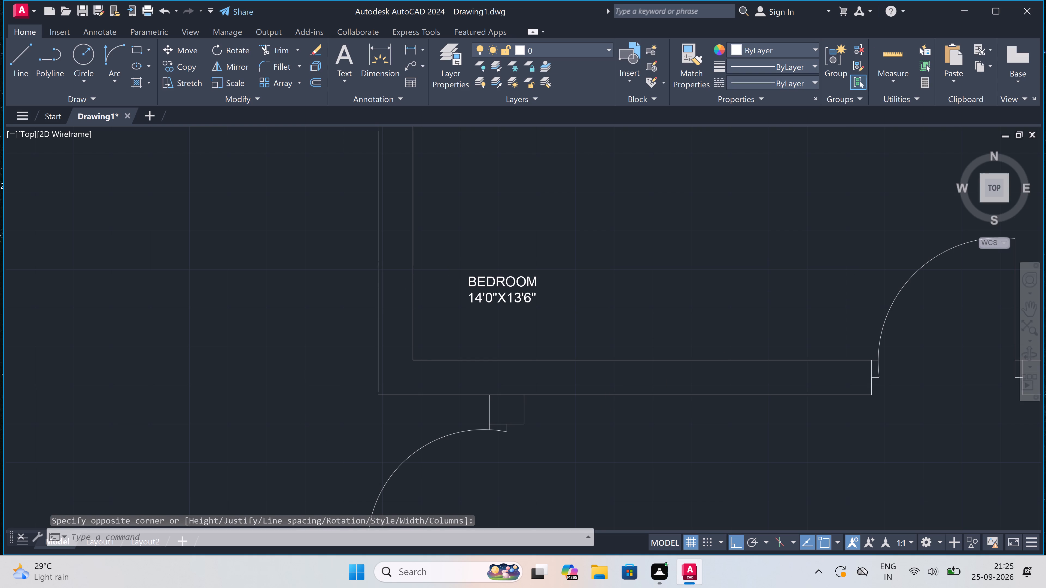
scroll(372, 295, down, 3)
scroll(489, 222, up, 3)
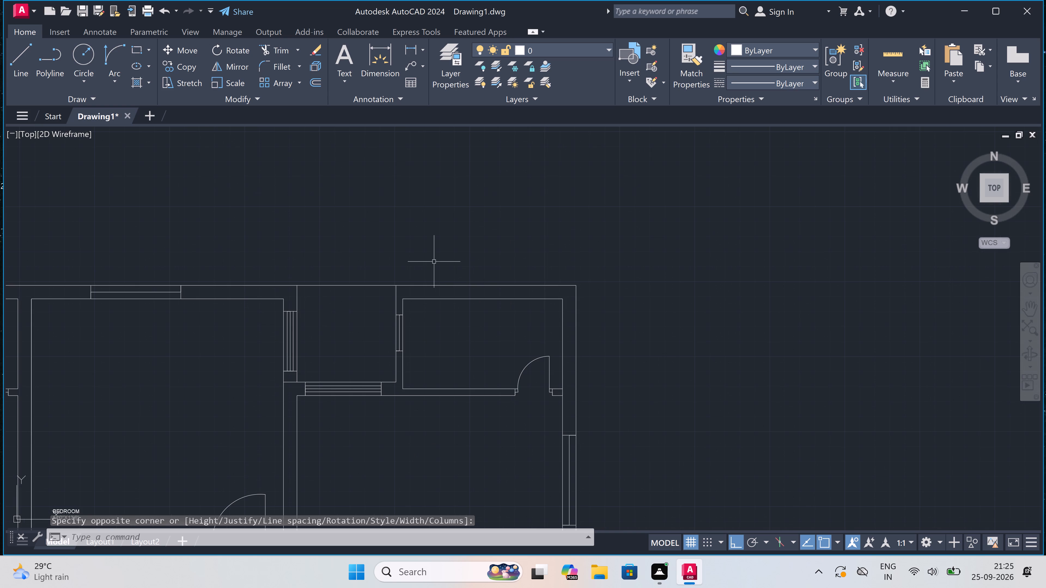
key(space)
click(315, 339)
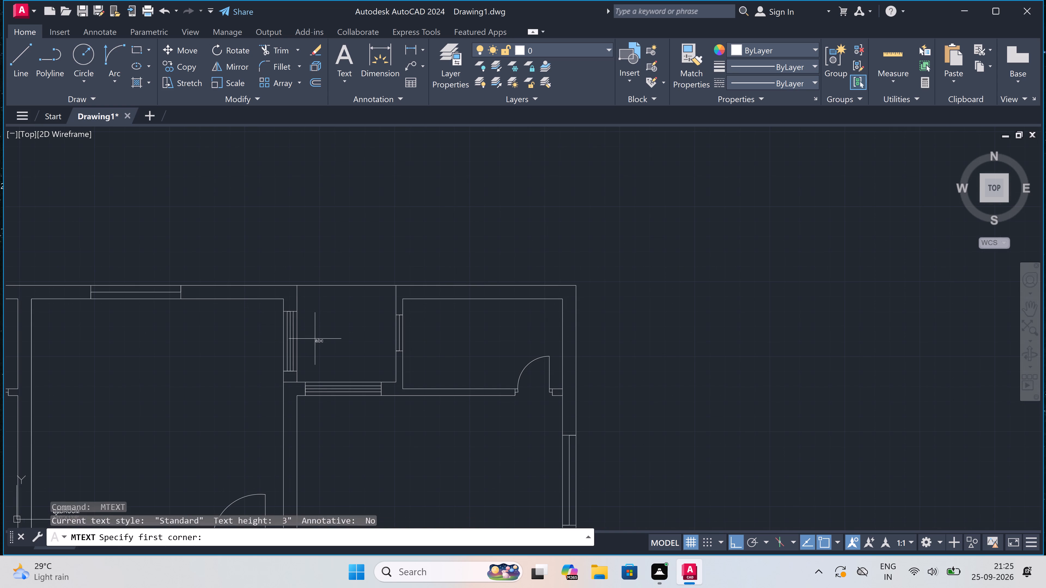
click(460, 344)
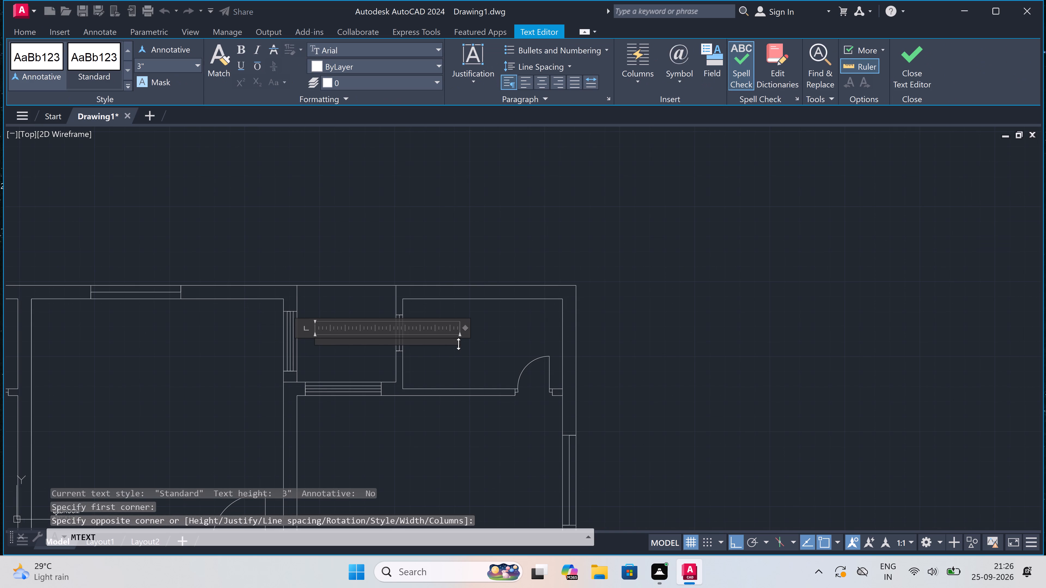
text(O.T.S)
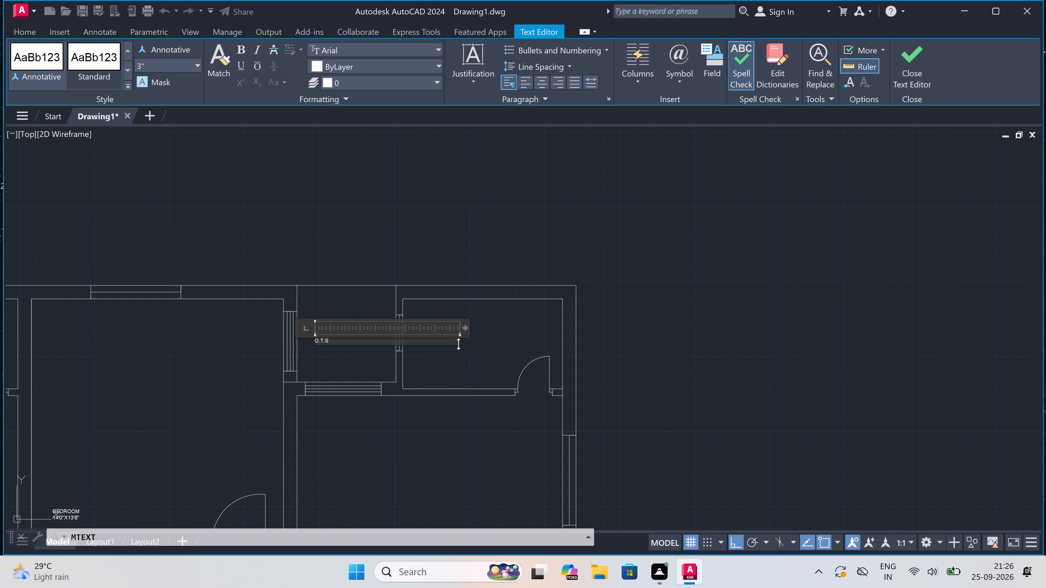
key(Return)
text(5'6")
key(x)
text(5'0")
scroll(300, 388, up, 3)
click(377, 316)
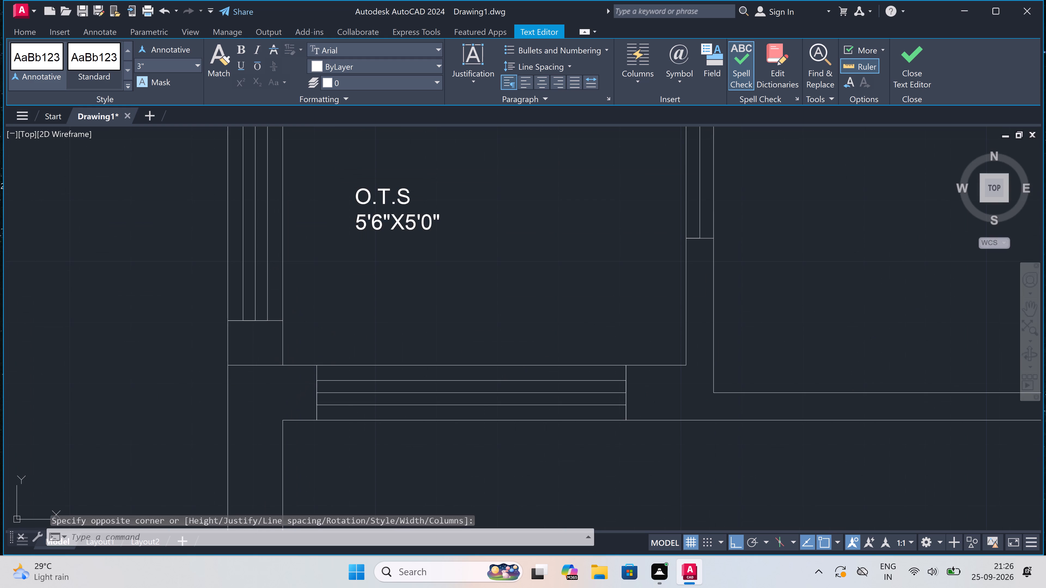
Add multiline text in the northeast corner room reading "TOILET" with "8'10.5"X5'0"" on a second line.
scroll(373, 321, down, 5)
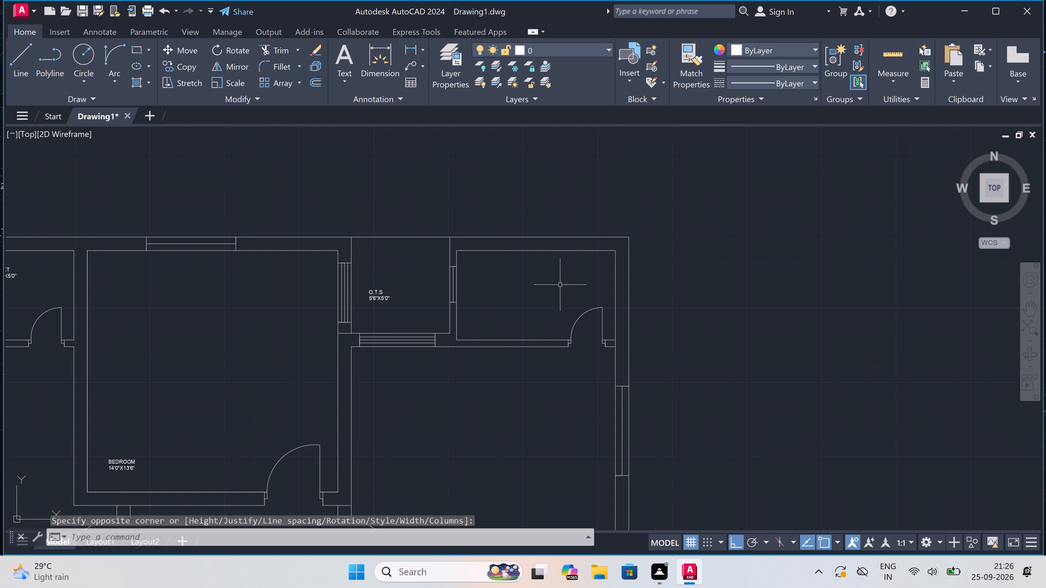
key(space)
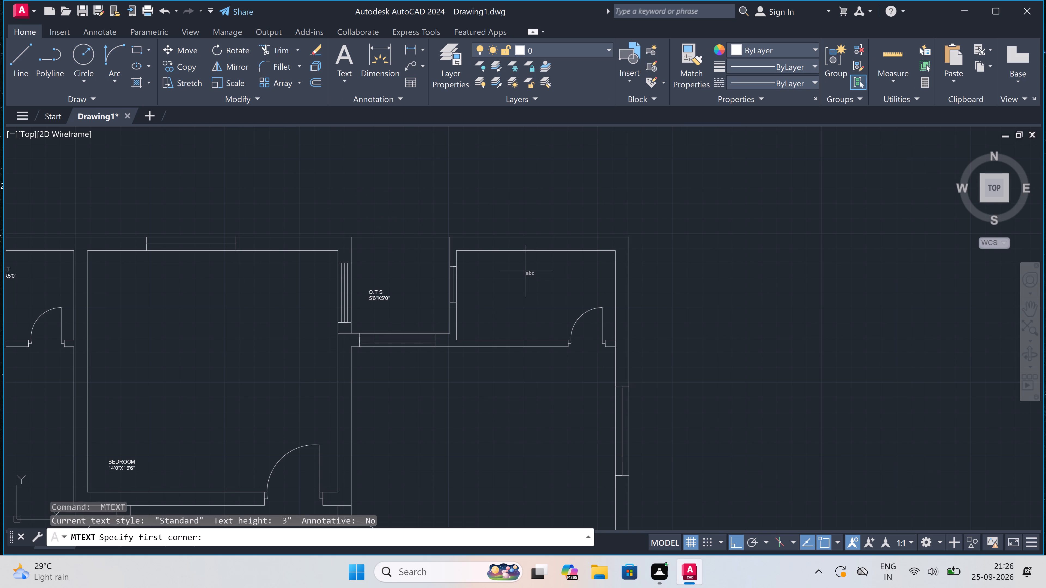
click(526, 271)
click(680, 281)
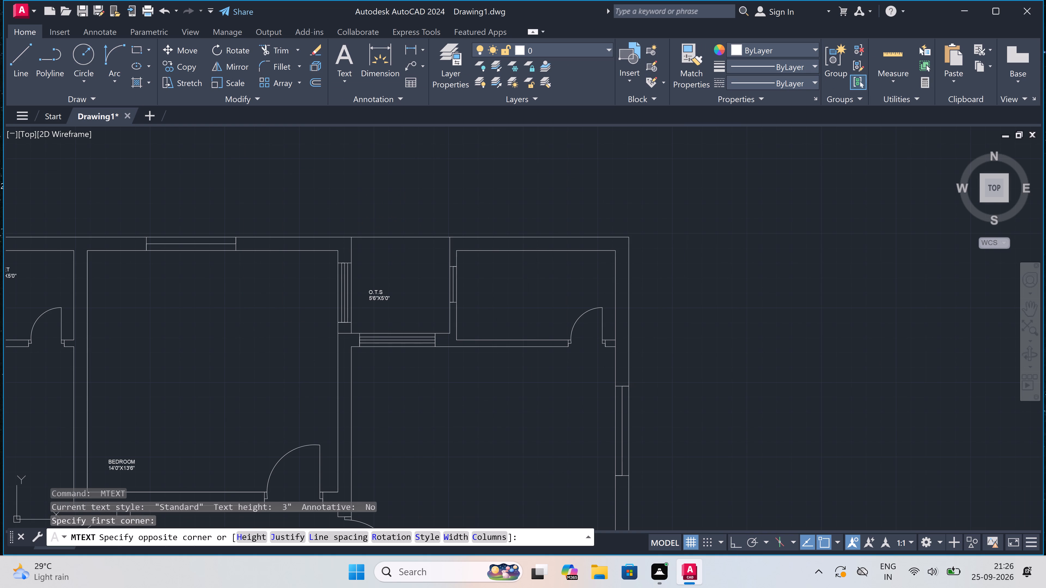
scroll(566, 284, up, 2)
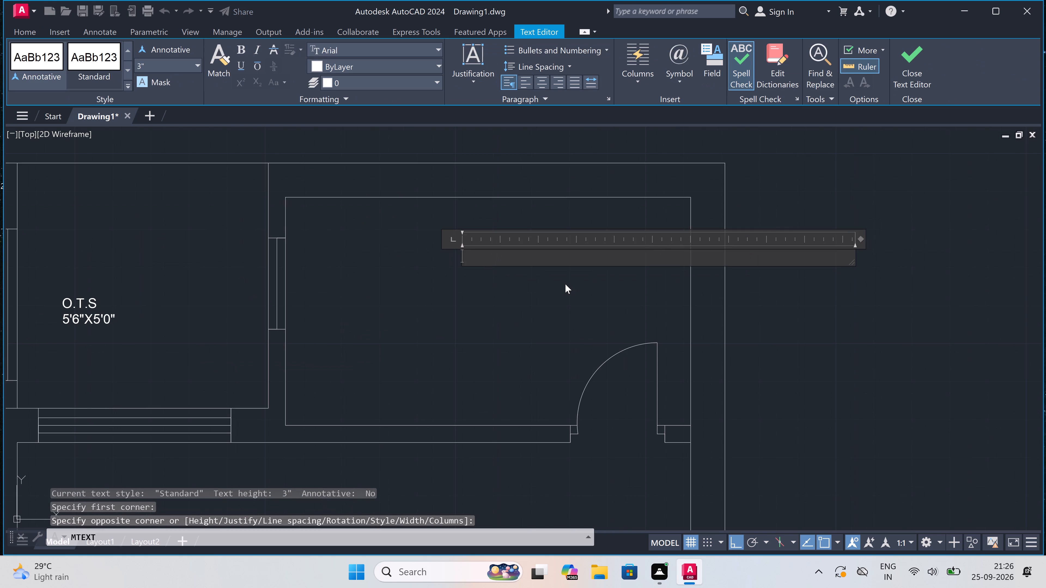
text(TOILE)
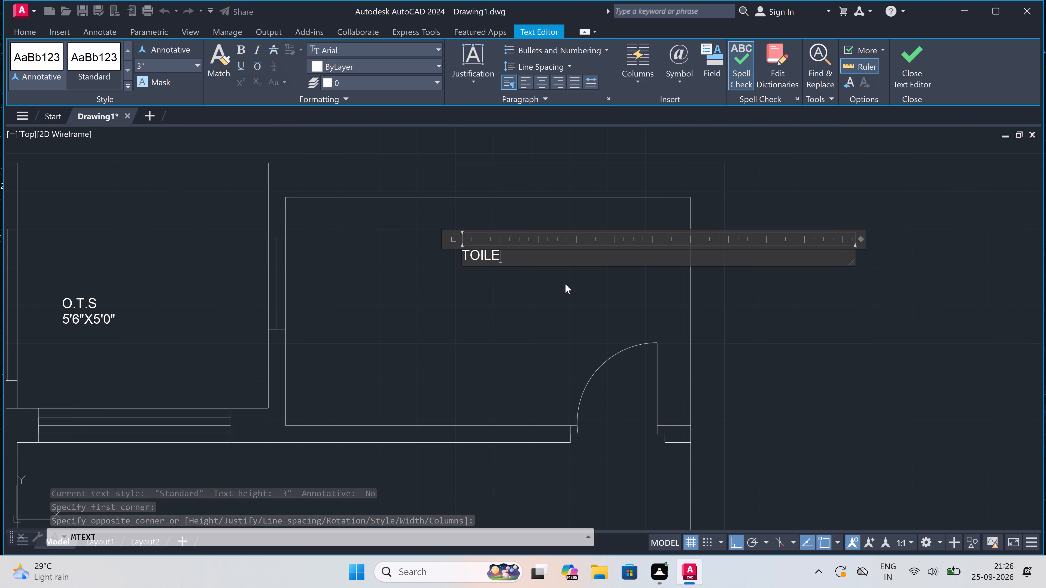
key(t)
key(Return)
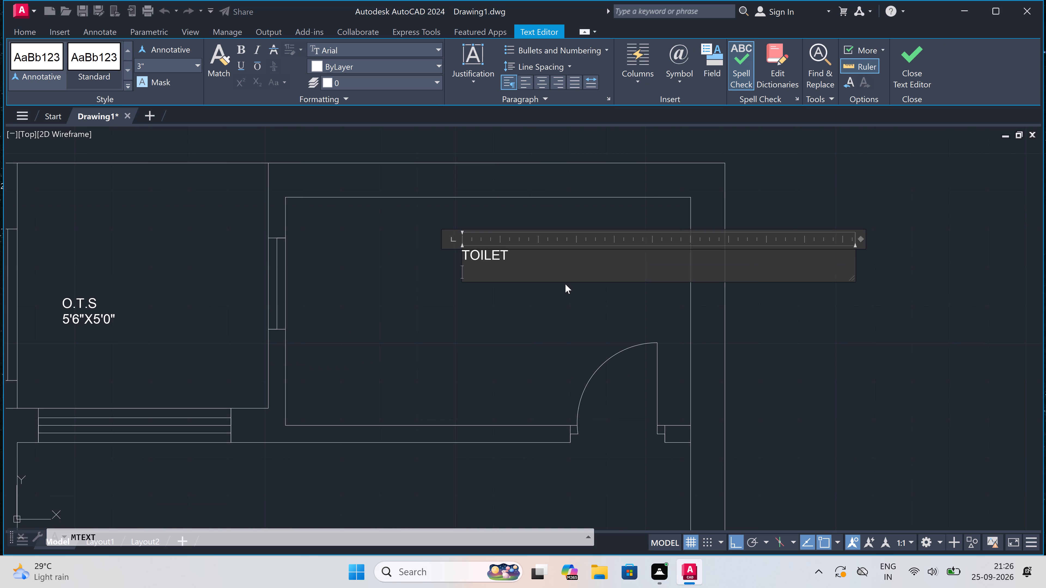
text(8')
text(10)
text(.5")
key(x)
text(5'0)
key(shift+quotedbl)
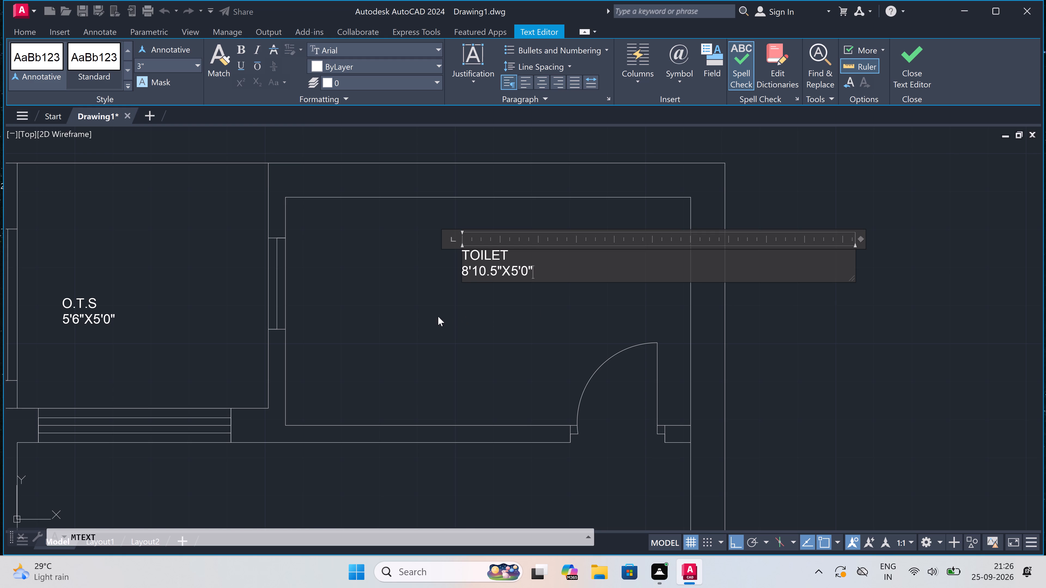
click(438, 316)
Add multiline text near the south wall of the room below the northeast toilet reading "BEDROOM" with "14'9"X13'0"" on a second line.
scroll(461, 280, down, 5)
scroll(461, 364, up, 2)
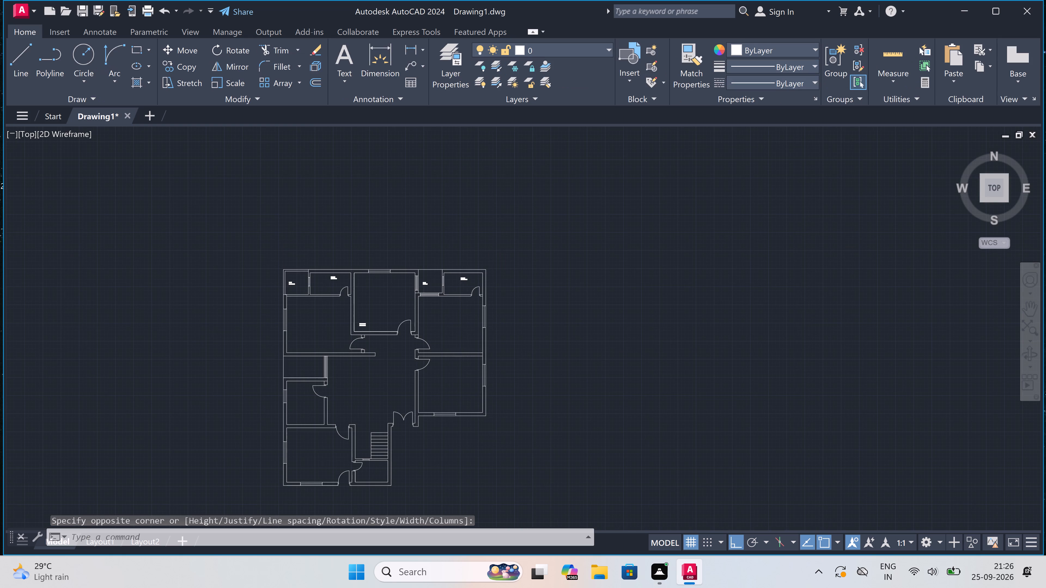
scroll(416, 307, up, 2)
key(space)
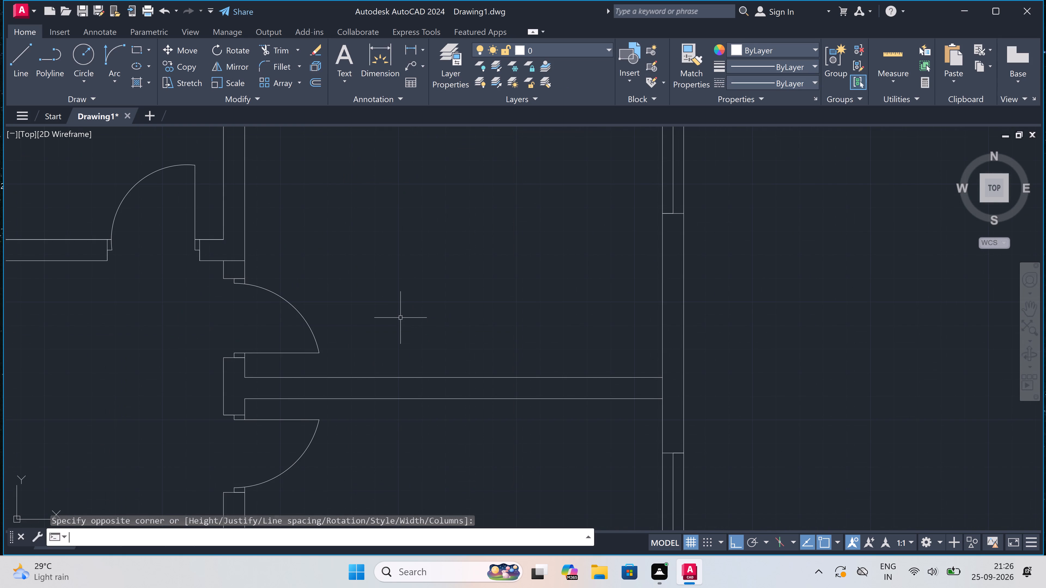
click(391, 321)
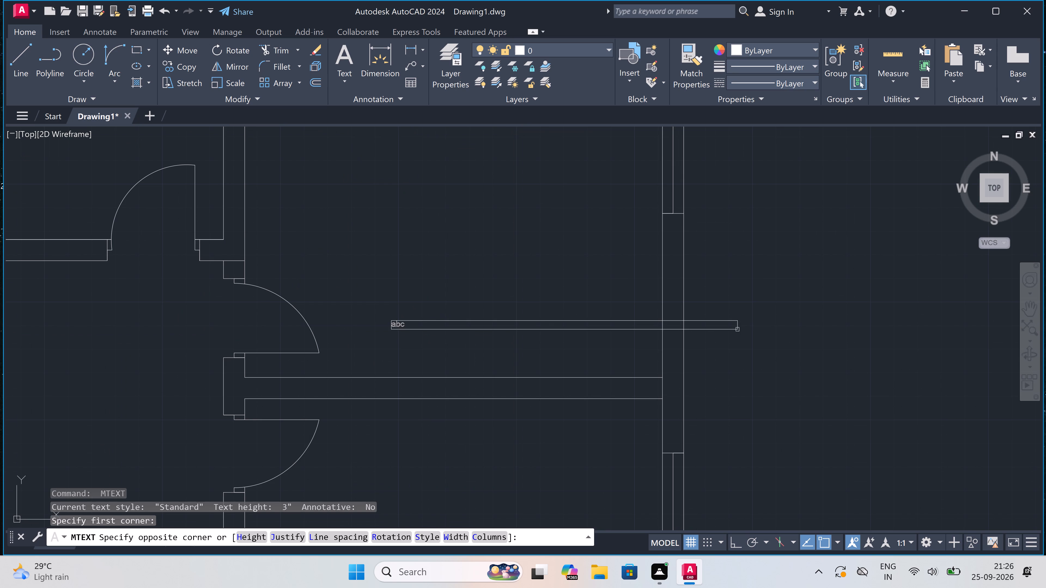
click(743, 351)
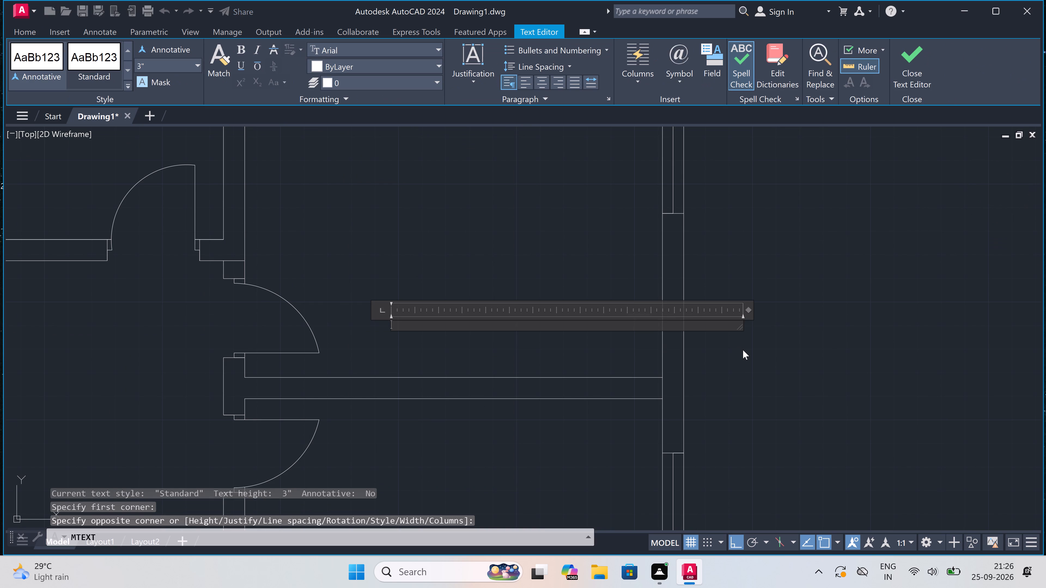
text(BEDROOM)
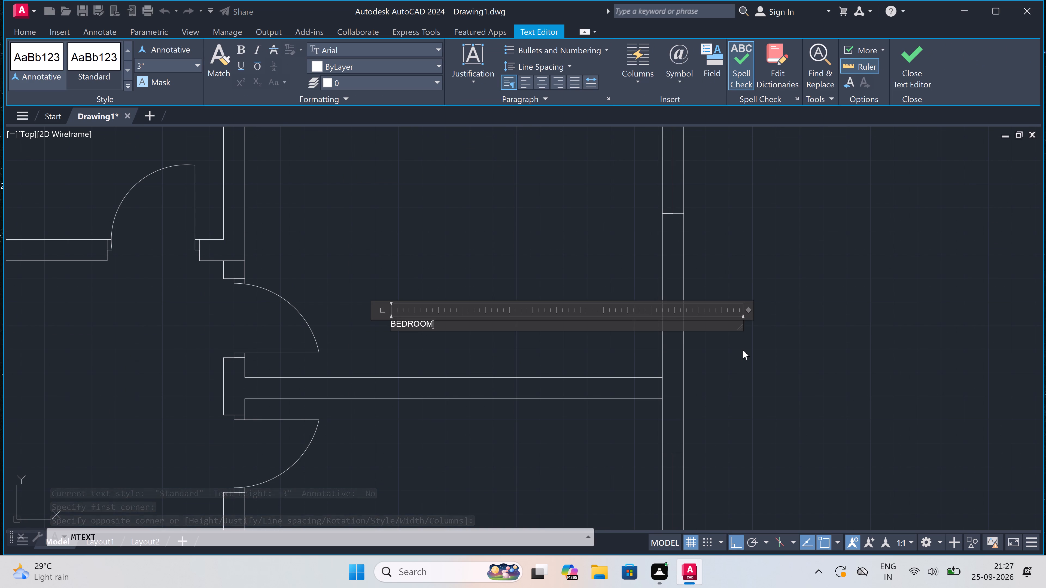
key(Return)
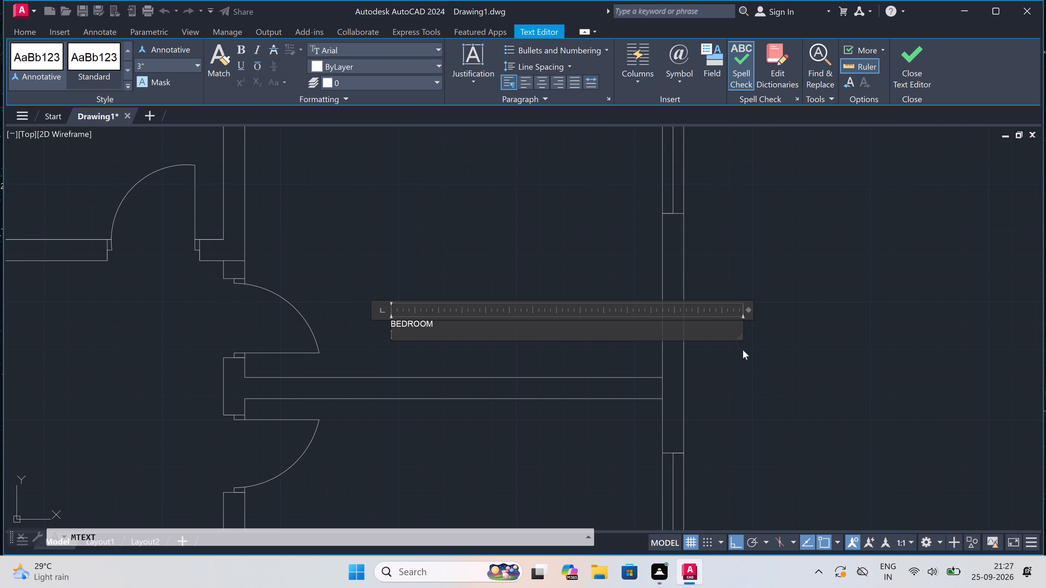
text(14'9")
key(x)
text(13'0")
click(422, 285)
Add multiline text near the north wall of the southeast room reading "BEDROOM" with "14'9"X13'0"" on a second line.
scroll(422, 286, down, 1)
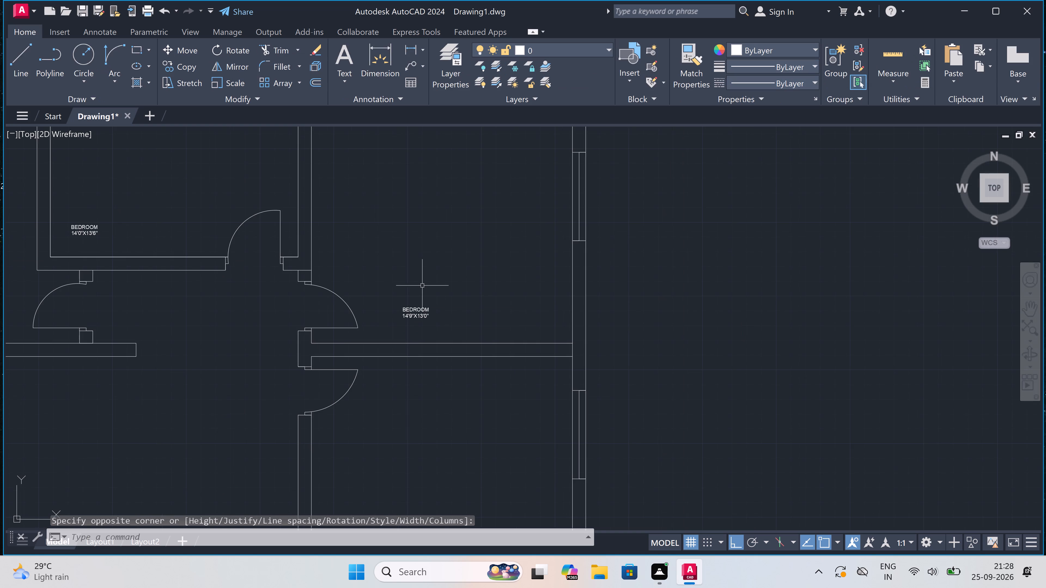
scroll(423, 286, down, 3)
scroll(420, 332, up, 3)
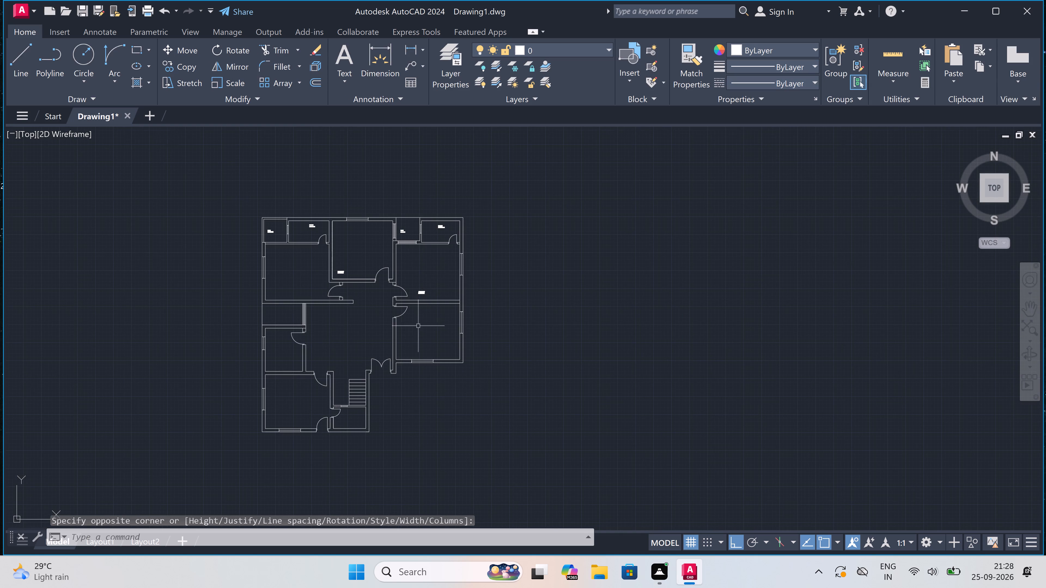
key(space)
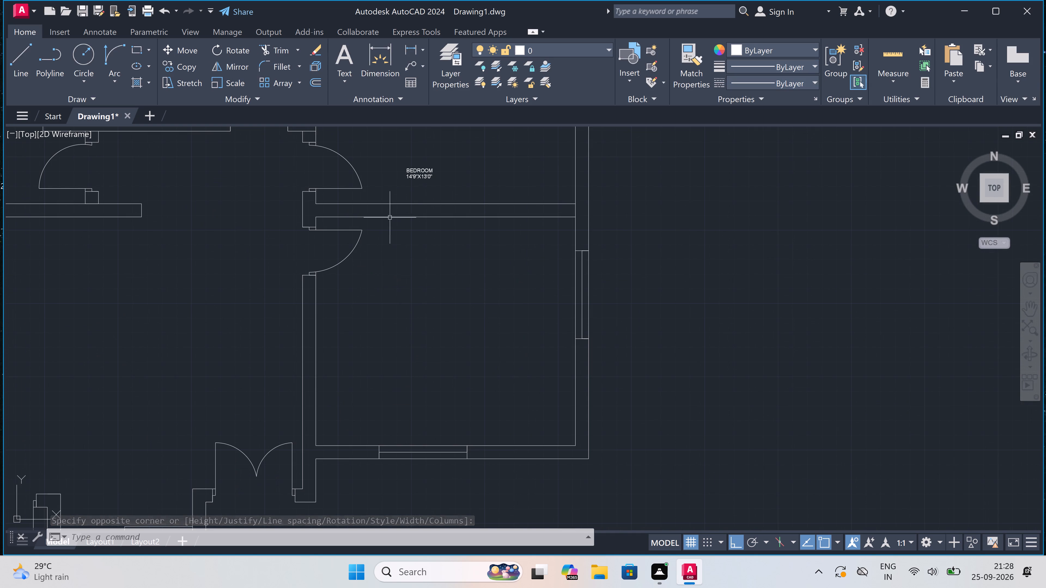
drag(401, 238, 409, 238)
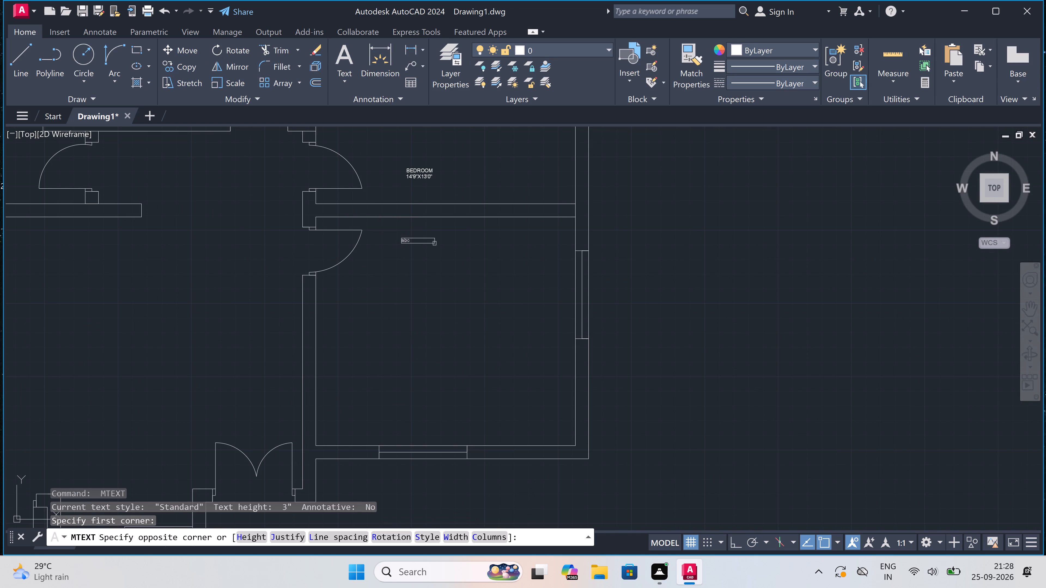
click(604, 246)
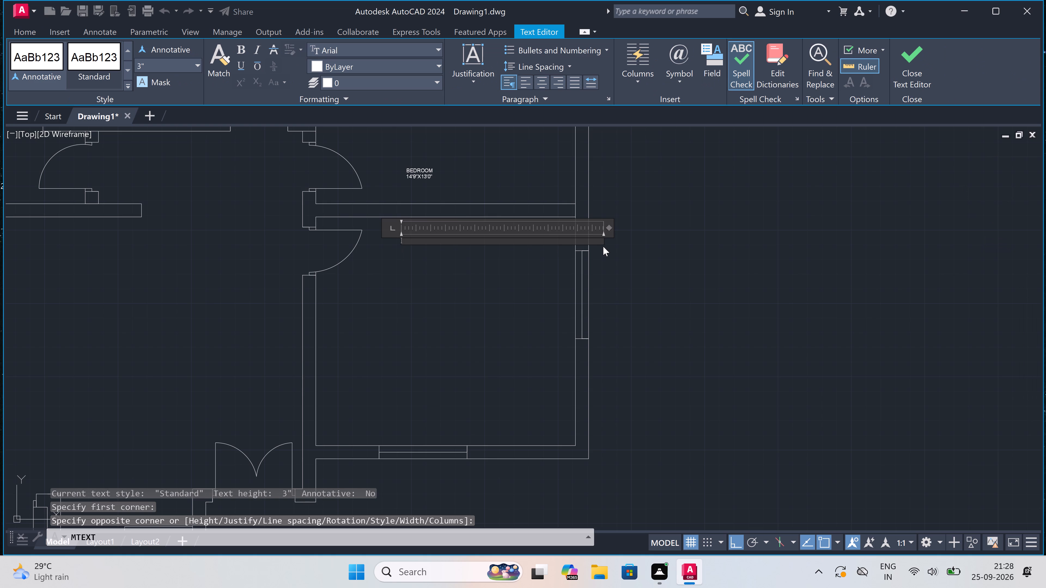
text(BEDROO)
key(n)
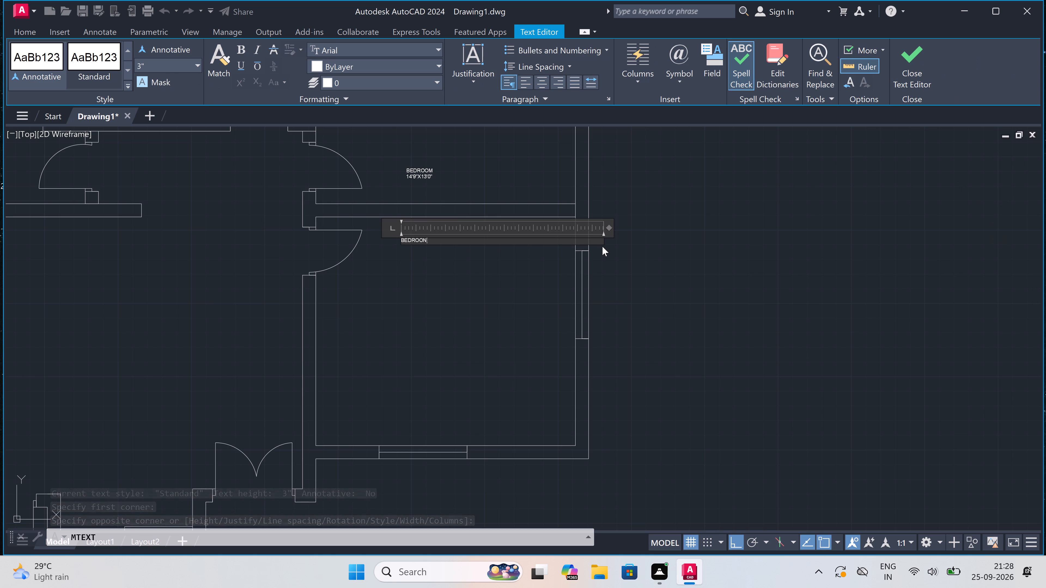
scroll(413, 267, up, 2)
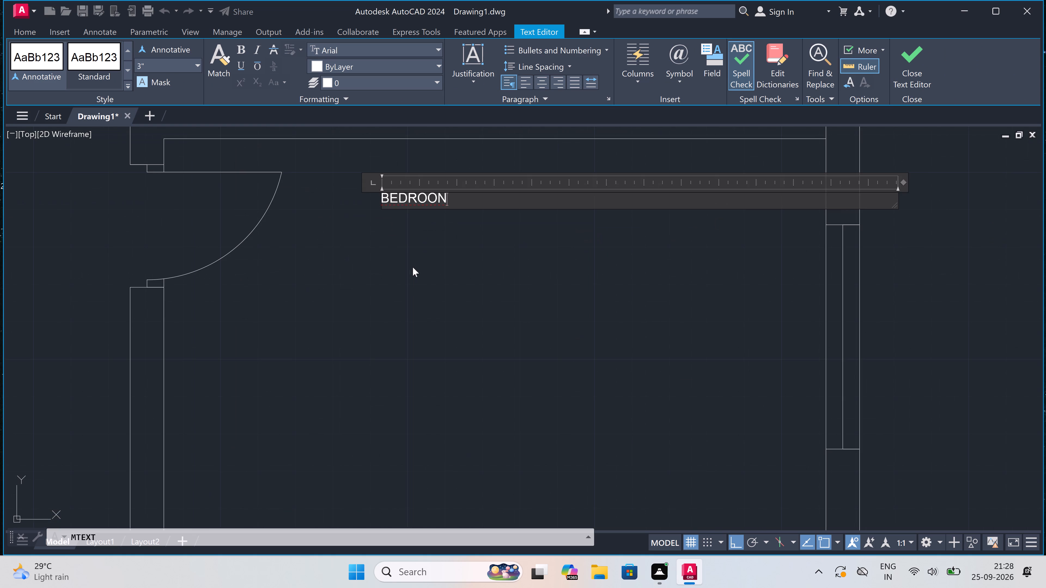
key(BackSpace)
key(m)
key(Return)
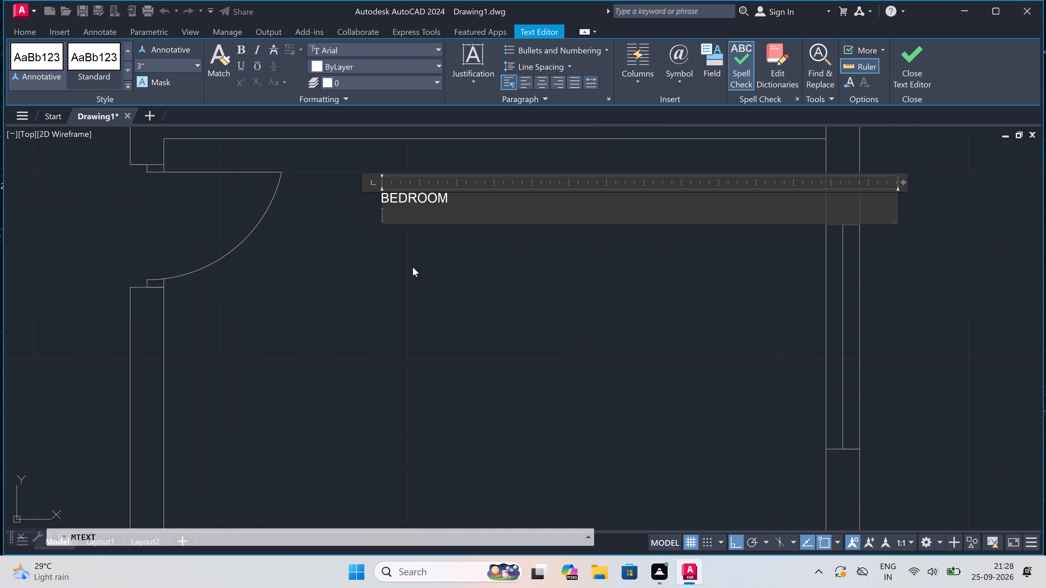
text(14'9)
key(shift+quotedbl)
key(x)
text(13'0")
click(392, 256)
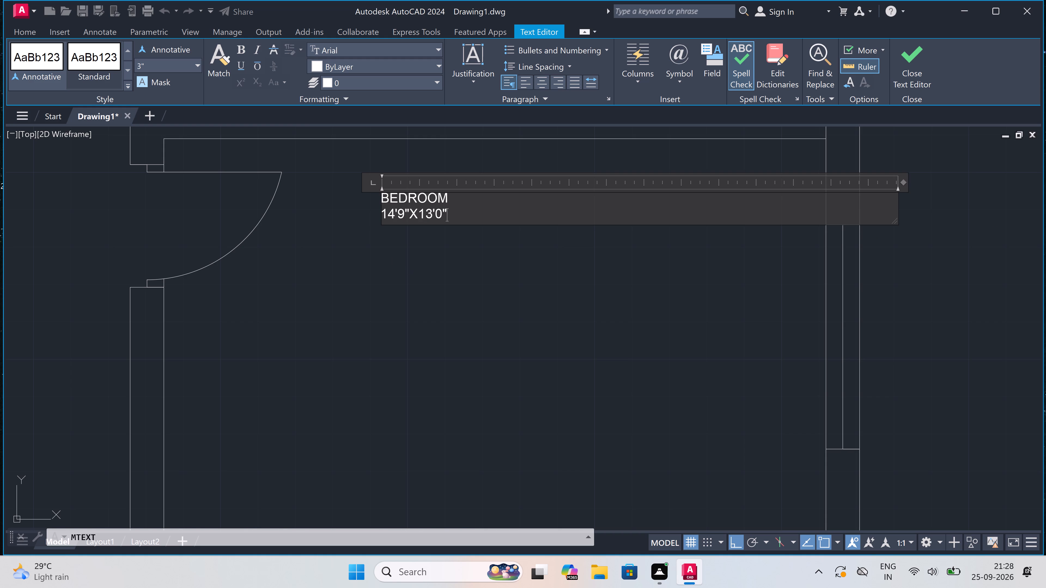
Add multiline text just east of the staircase, outside the double door, reading "EN-LOBBY" with "6'3"X8'0"" on a second line.
scroll(392, 256, down, 6)
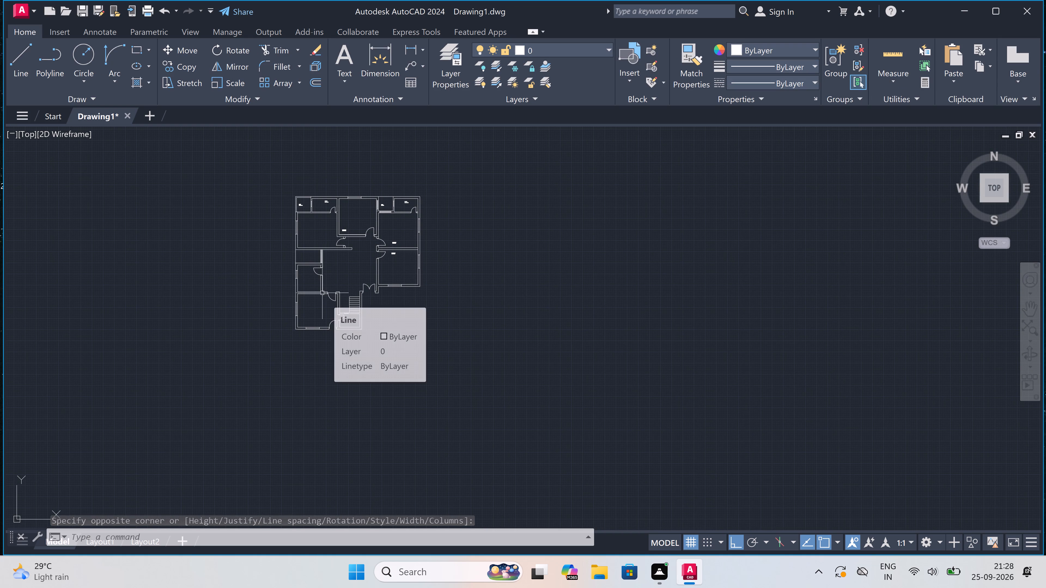
scroll(367, 307, up, 1)
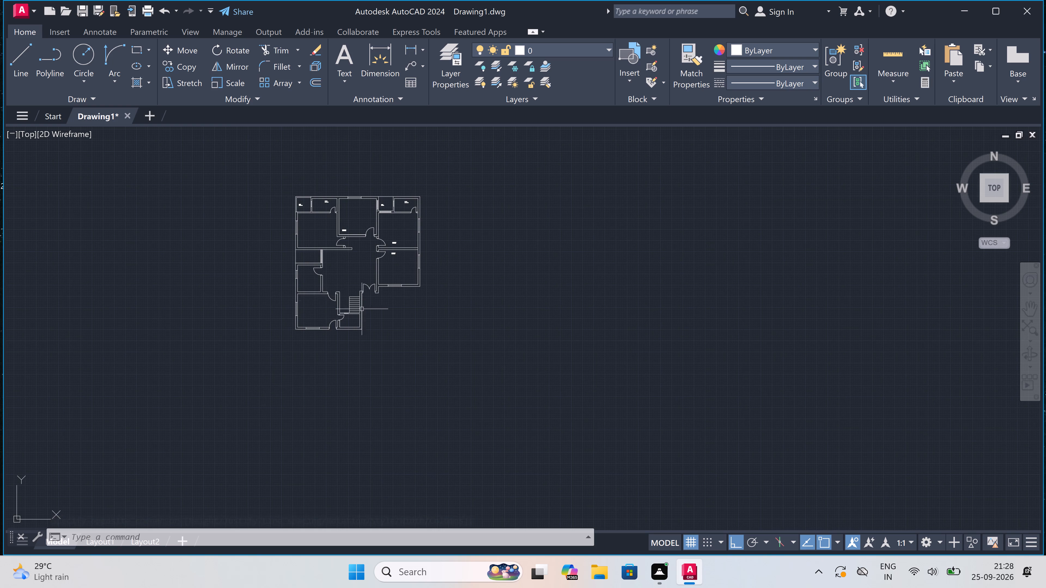
scroll(367, 307, up, 2)
scroll(339, 286, up, 1)
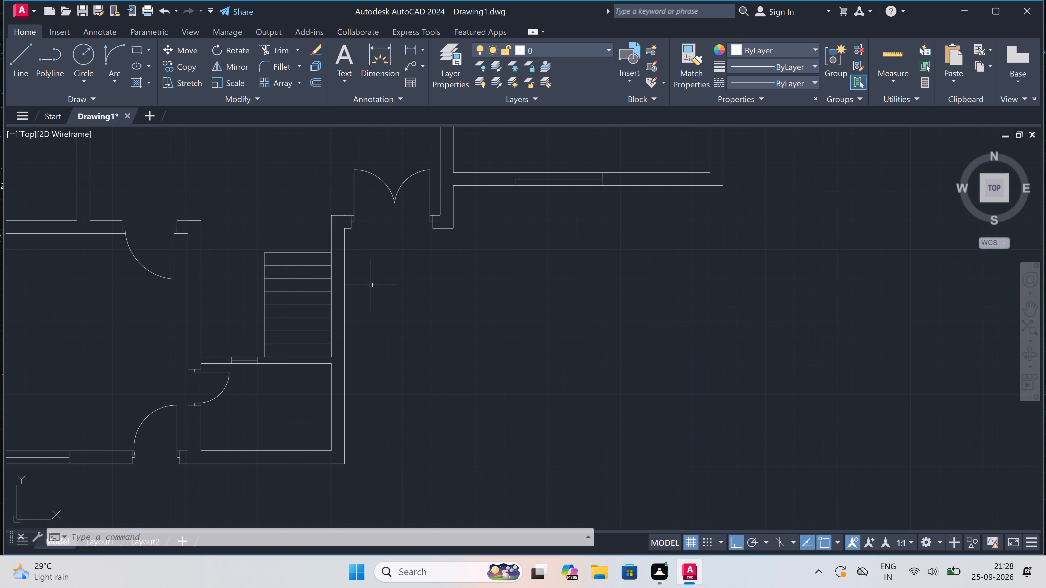
key(space)
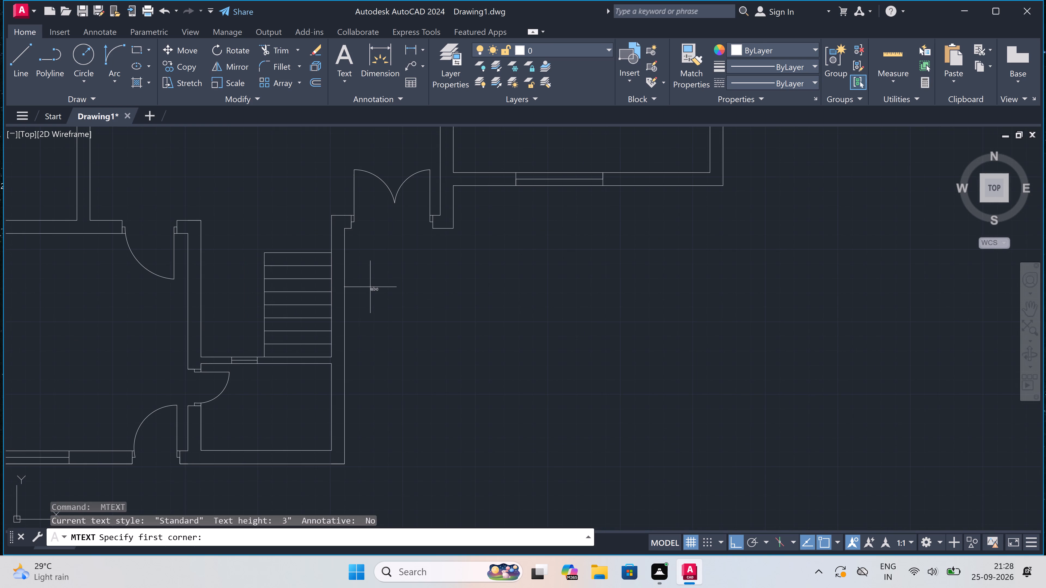
double_click(363, 287)
click(494, 308)
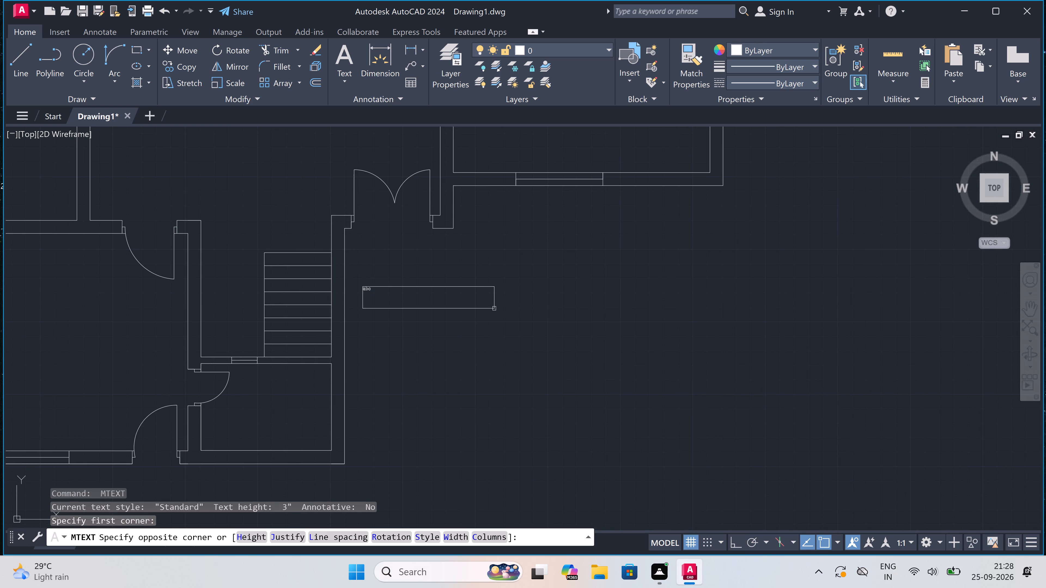
scroll(346, 303, up, 2)
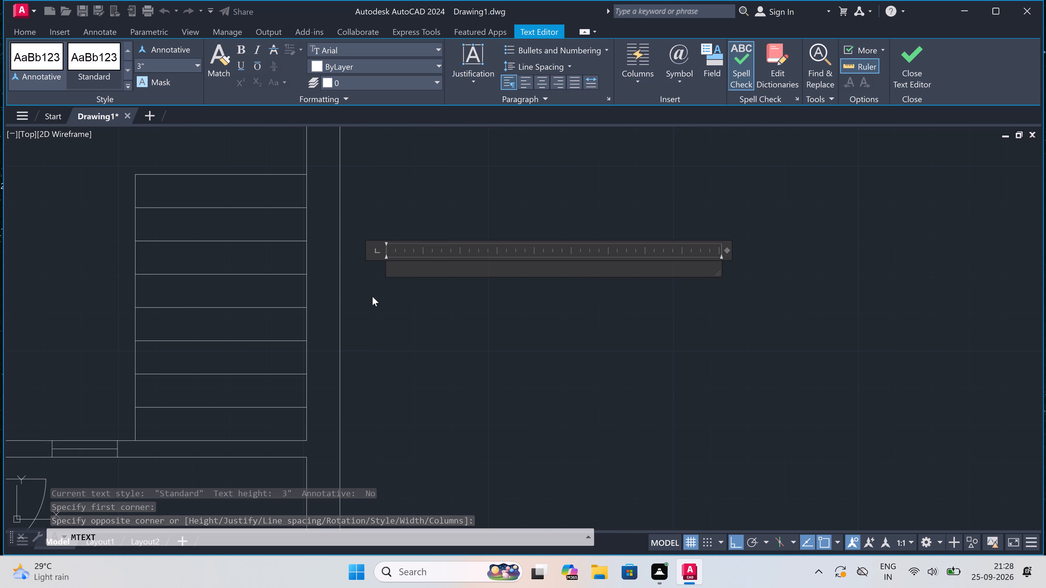
text(EN-LOBBY)
key(Return)
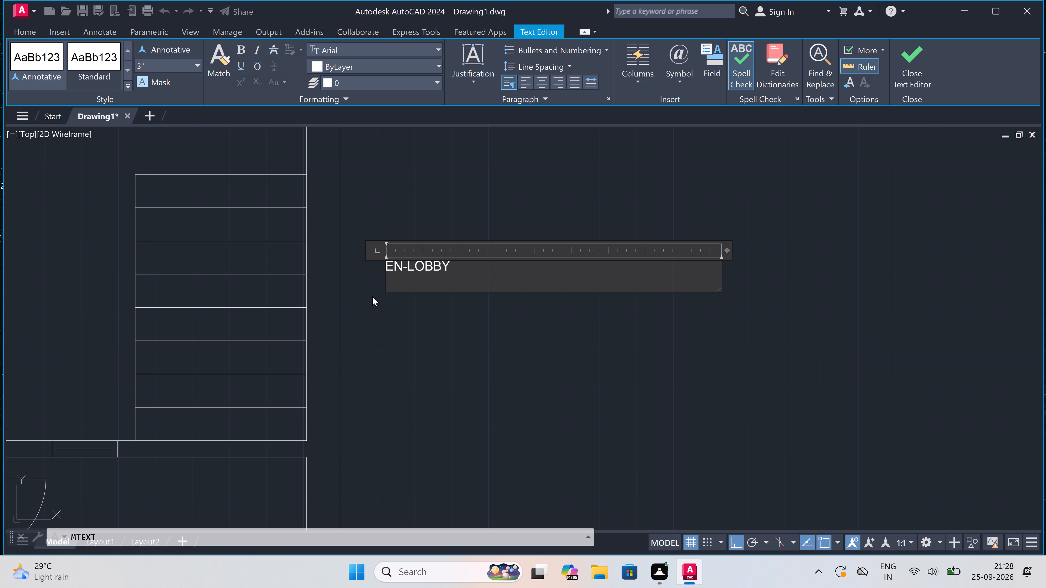
text(6')
text(3")
key(x)
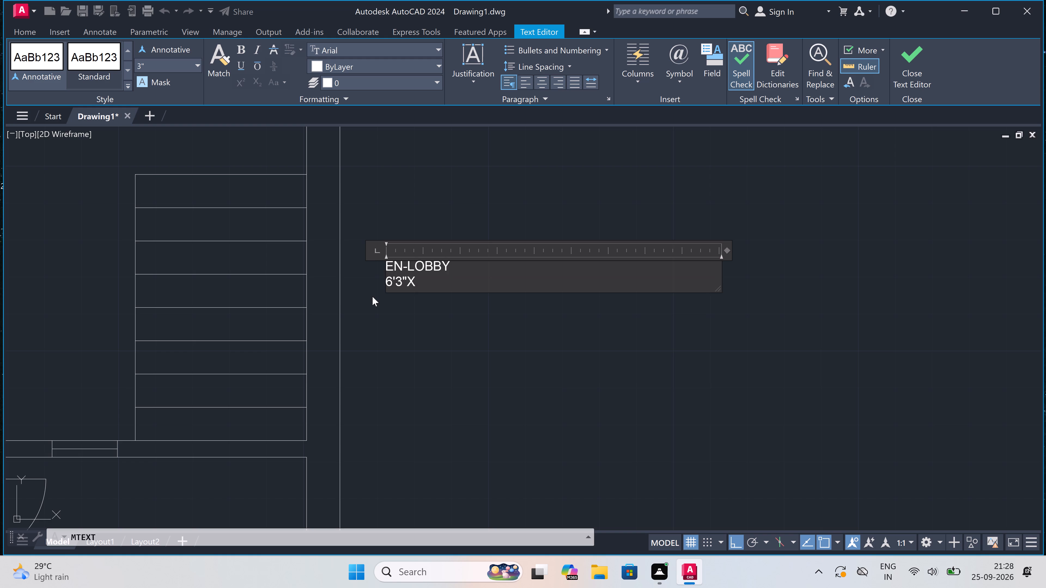
text(8'0")
click(372, 300)
Add multiline text in the open area south of the southeast bedroom's window reading "CAR PORCH" with "14'9"X16'0"" on a second line.
scroll(375, 300, down, 3)
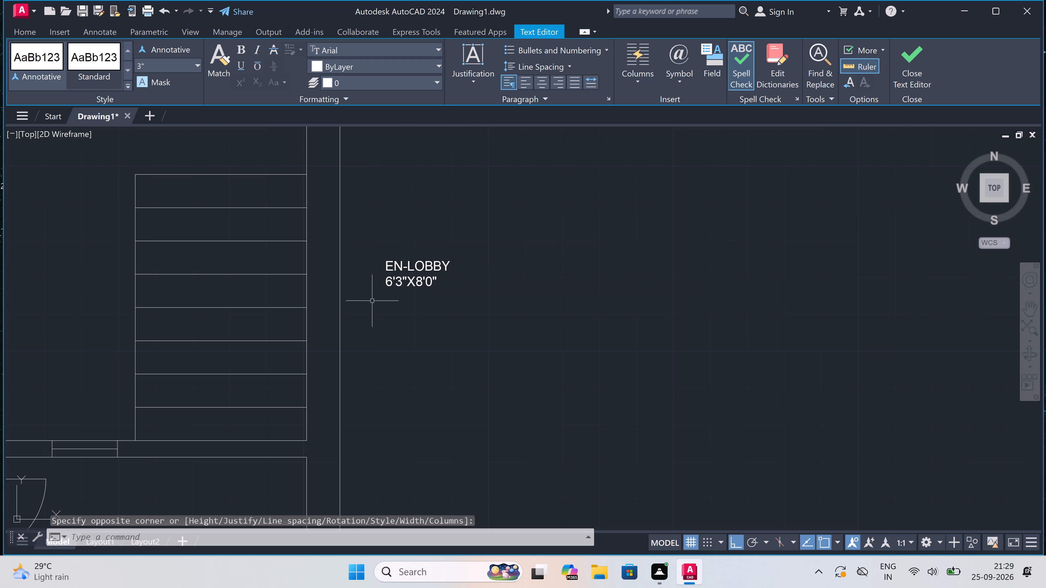
scroll(375, 300, down, 1)
scroll(503, 232, up, 1)
key(space)
double_click(438, 249)
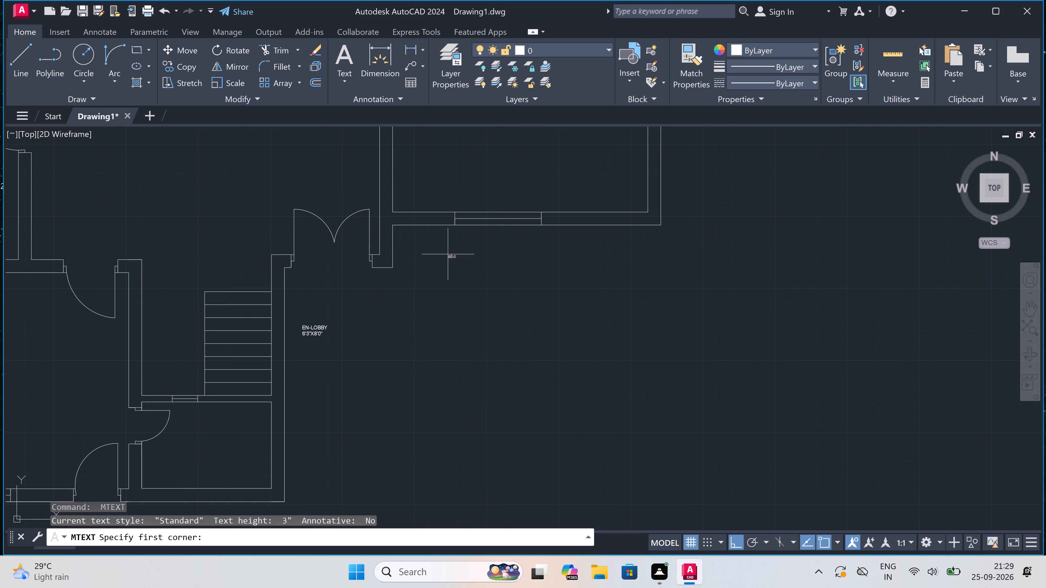
click(546, 266)
scroll(425, 262, up, 2)
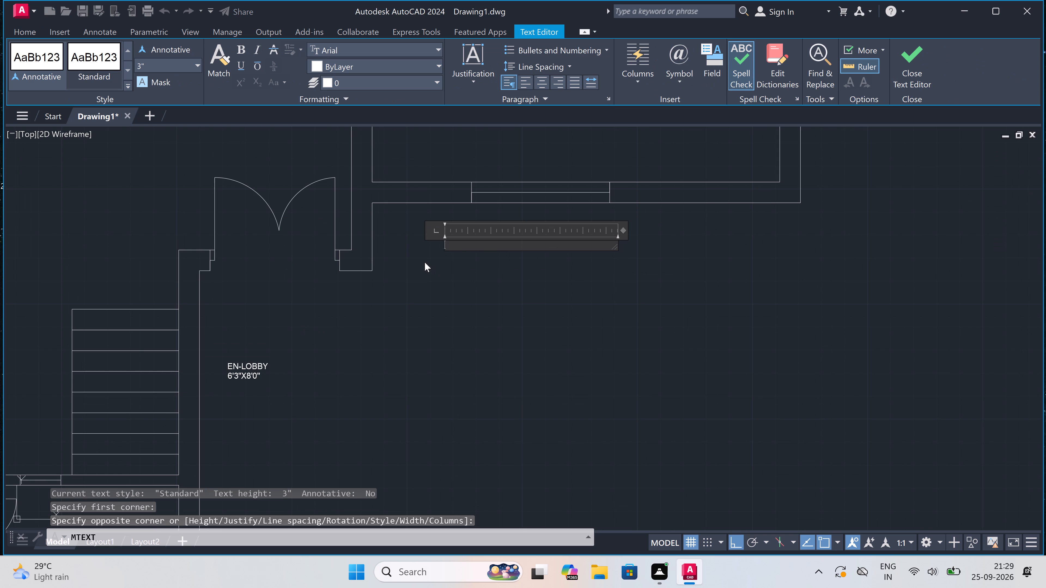
key(c)
text(AR)
key(space)
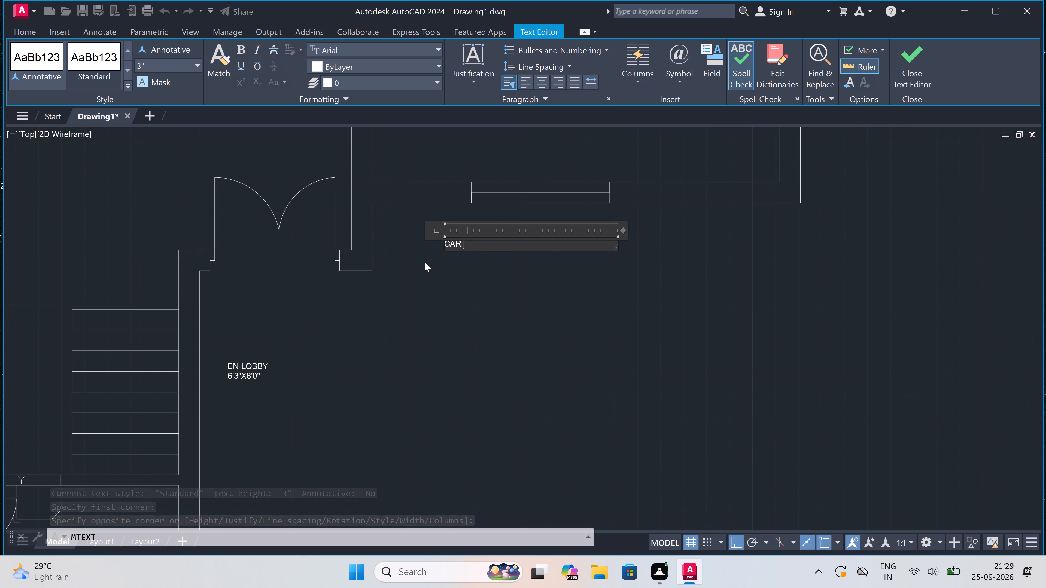
text(POR)
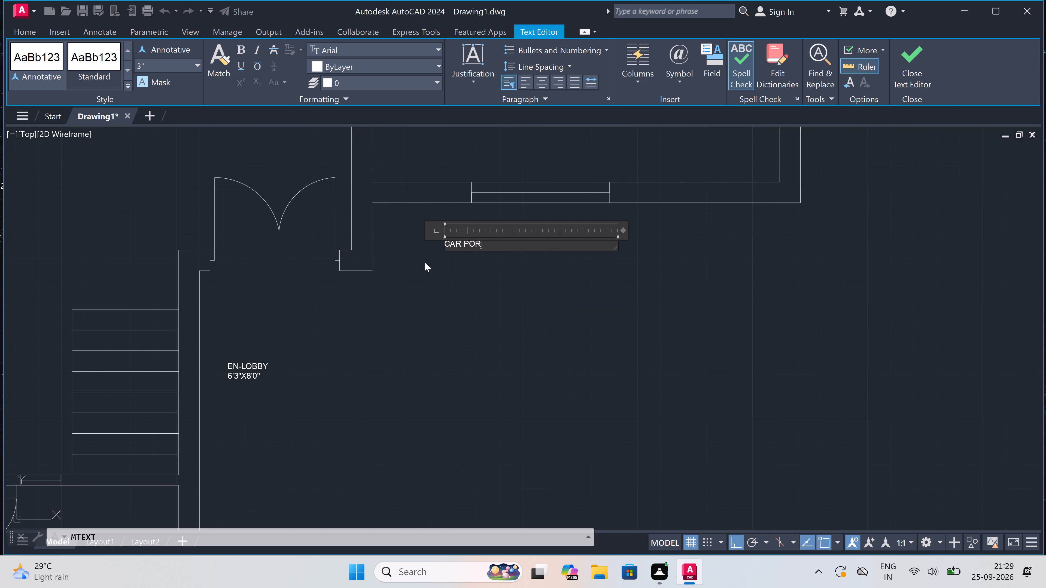
text(CH)
key(Return)
text(14'9")
key(x)
key(1)
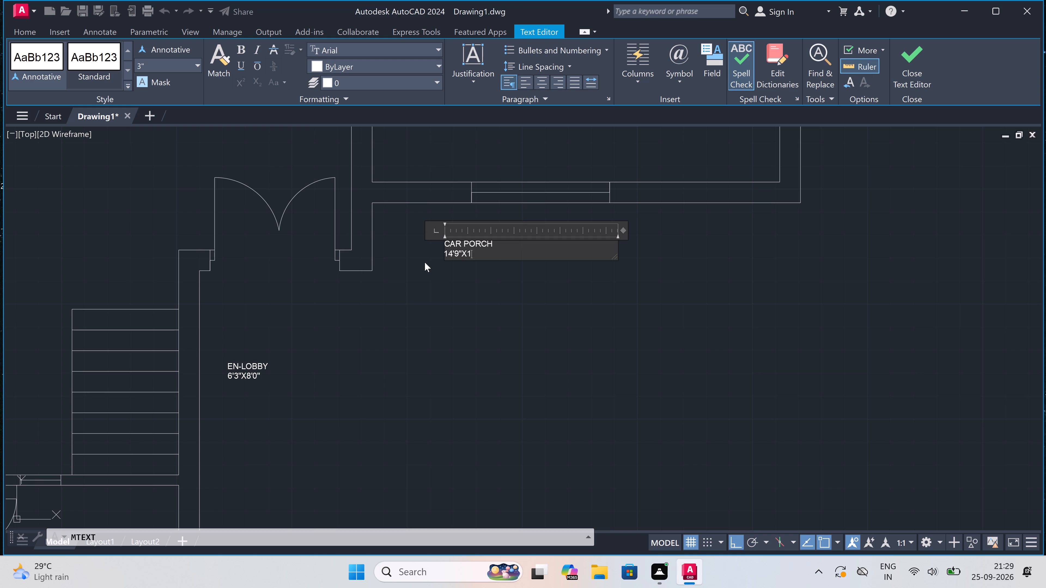
text(6'0")
click(361, 326)
Add multiline text in the small room south of the staircase reading "TOILET" with "7'6"X5'0"" on a second line.
scroll(387, 287, down, 6)
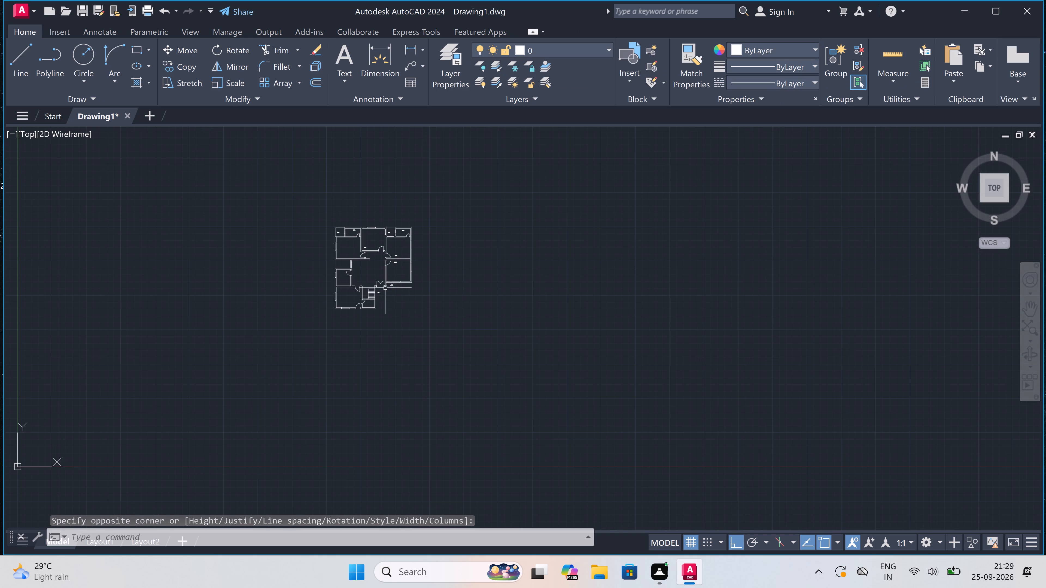
scroll(342, 302, up, 2)
scroll(412, 317, up, 3)
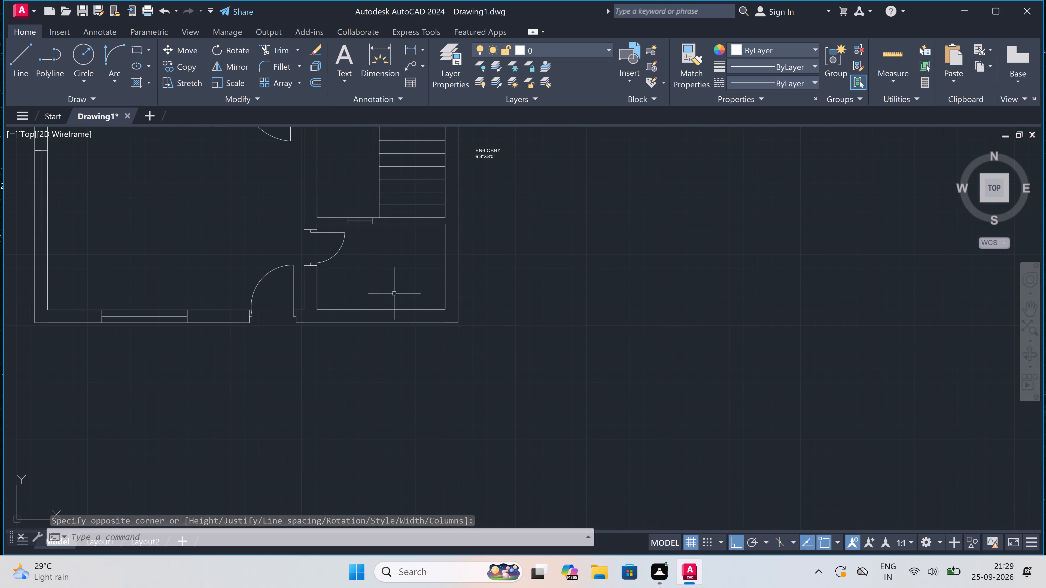
key(space)
scroll(351, 289, up, 2)
click(314, 296)
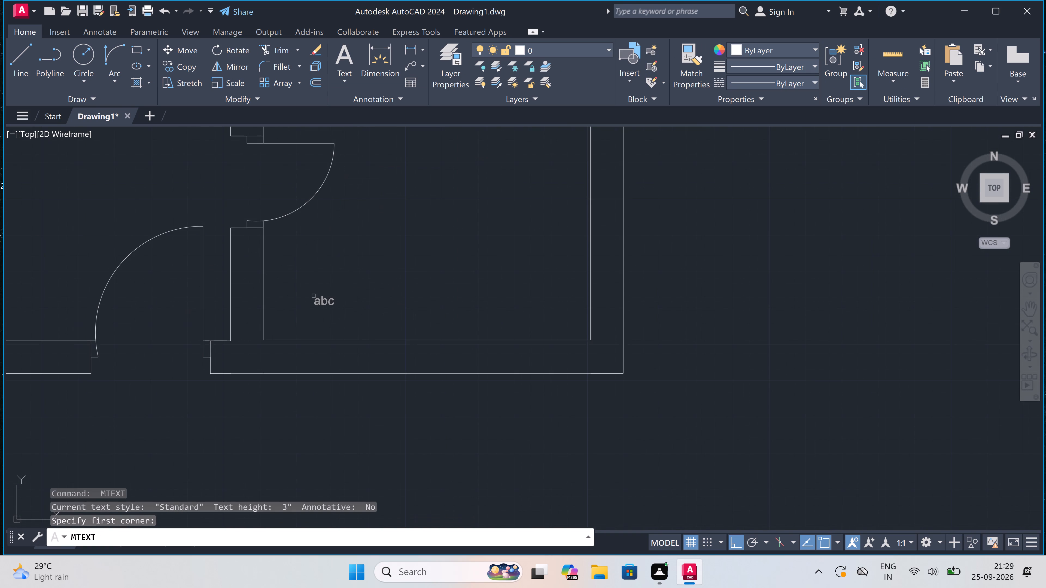
click(559, 324)
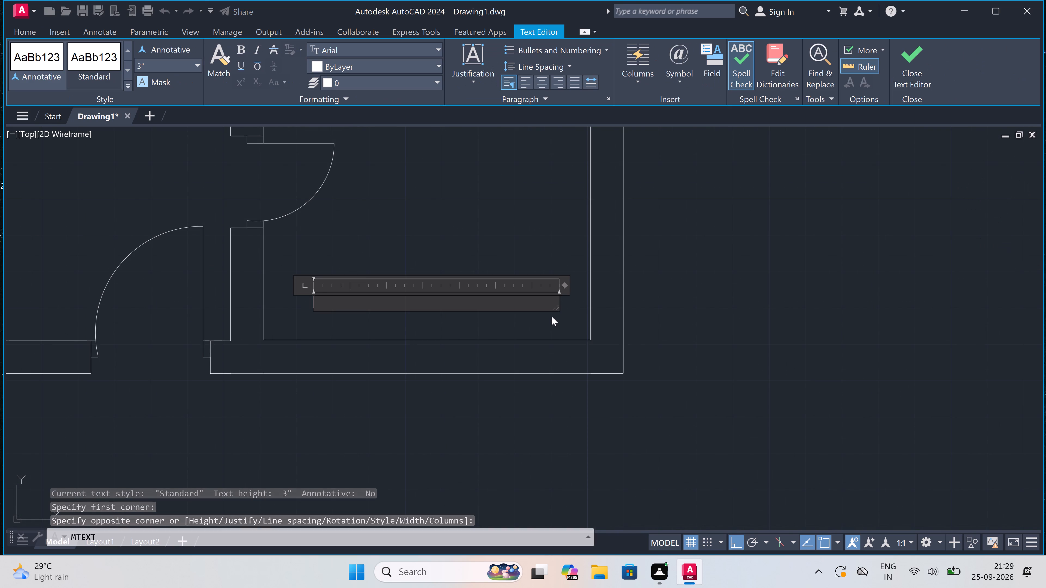
key(t)
text(OILR)
key(BackSpace)
text(ET)
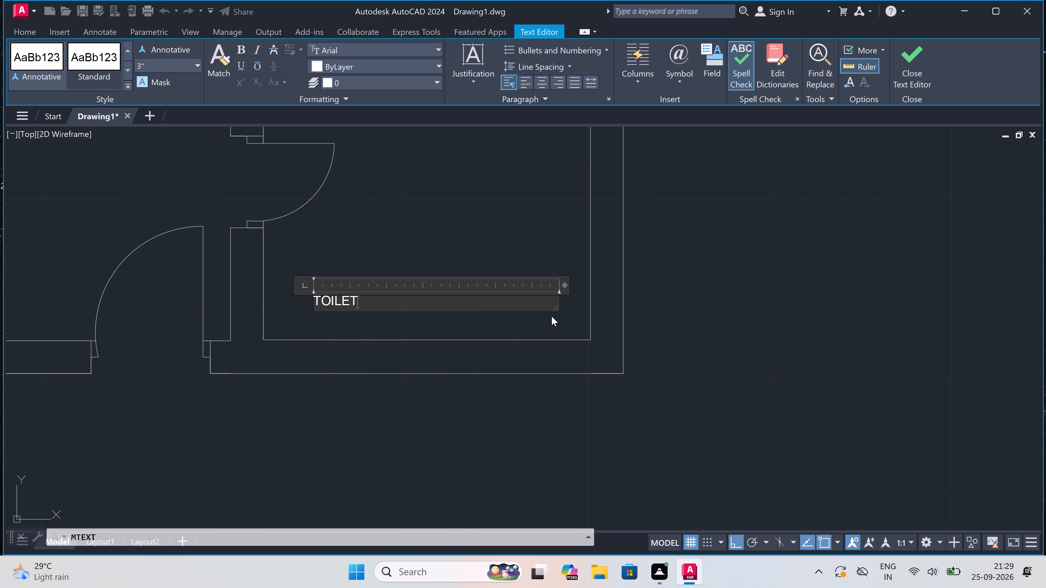
key(Return)
text(7')
key(6)
key(shift+quotedbl)
key(x)
text(5'0")
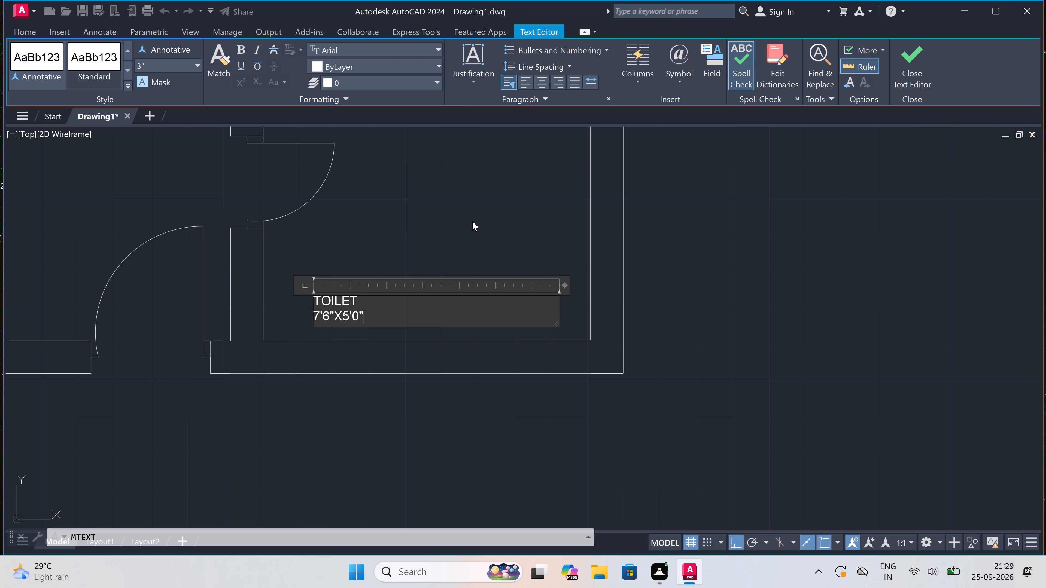
click(471, 227)
Add multiline text near the north wall of the southwest room reading "DRAWING ROOM" with "15'0"X12'6"" on a second line.
scroll(470, 227, down, 7)
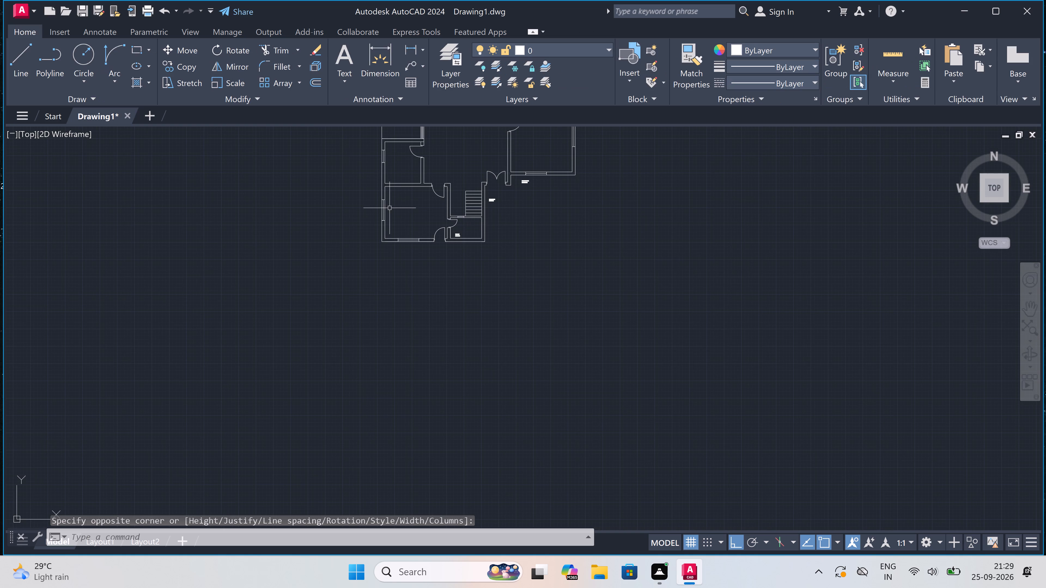
scroll(369, 189, up, 2)
scroll(449, 194, up, 3)
key(space)
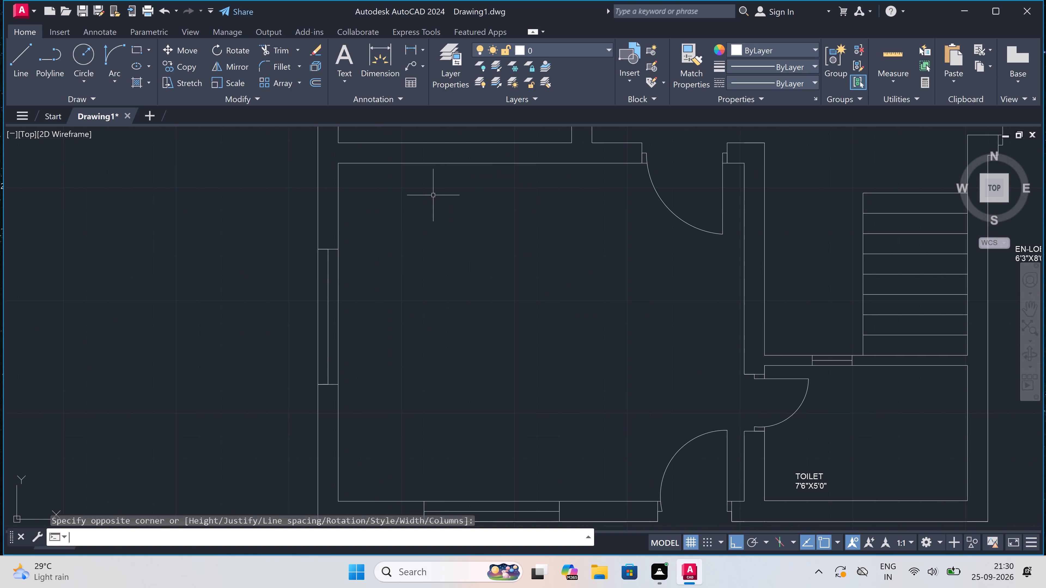
click(388, 194)
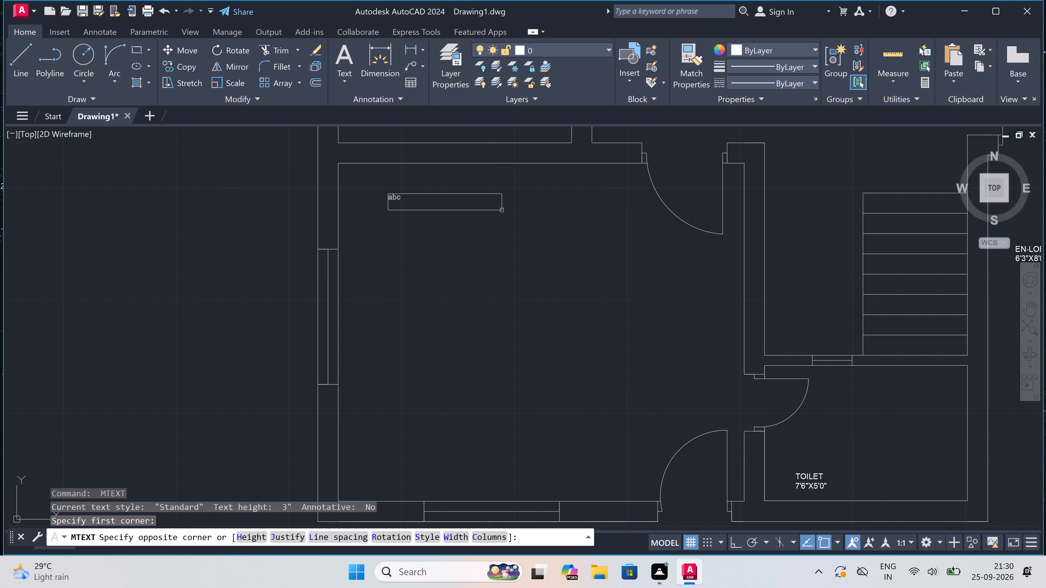
click(623, 220)
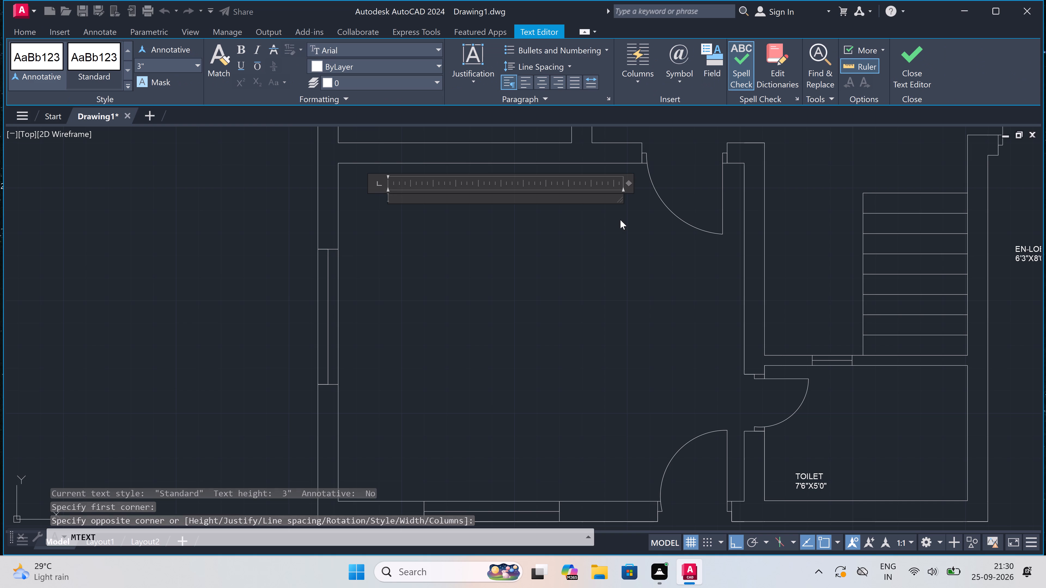
text(DRAWING)
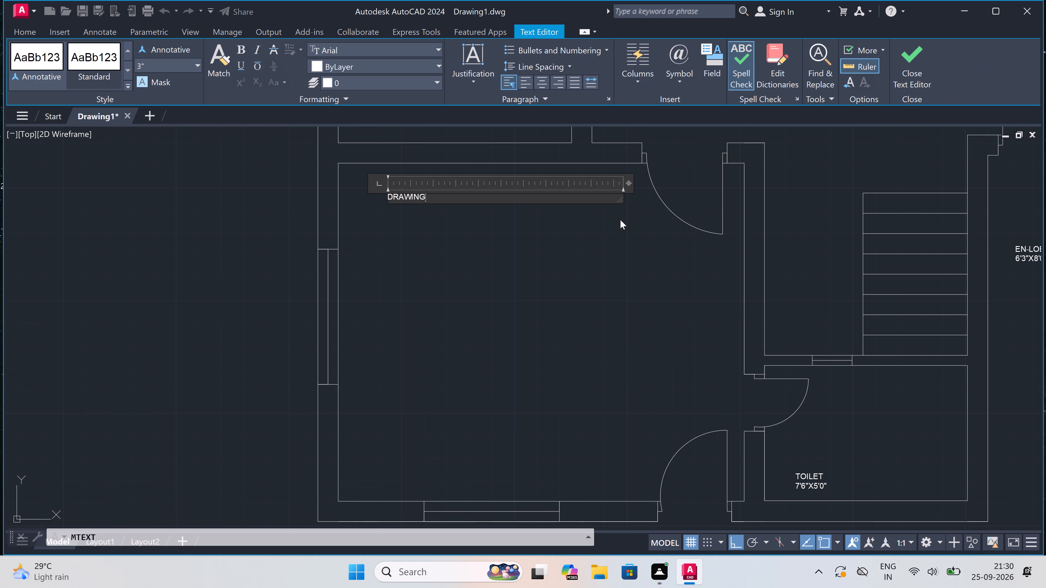
key(space)
text(ROOM)
key(Return)
text(15'0"X)
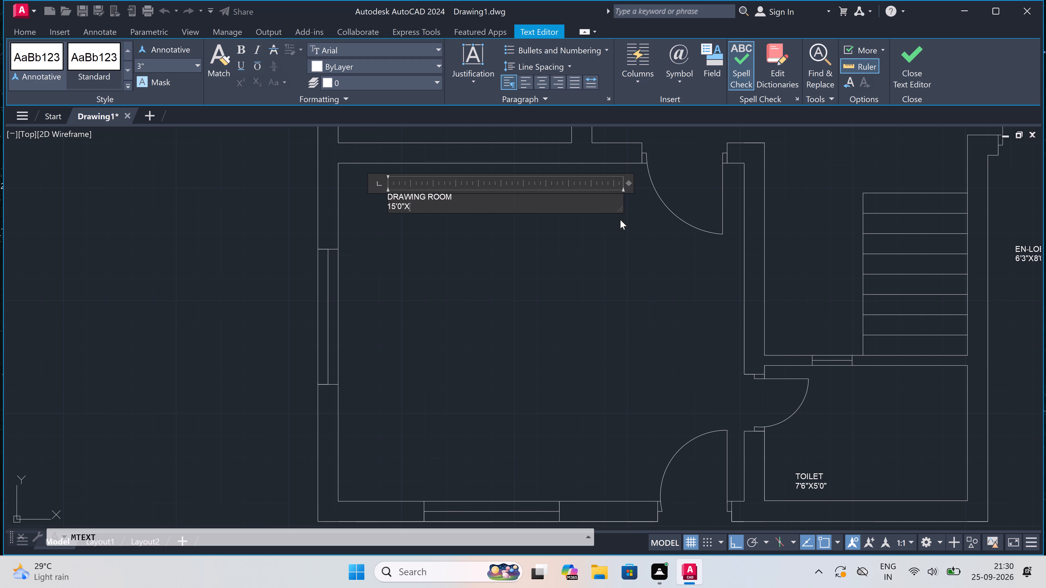
text(12')
key(6)
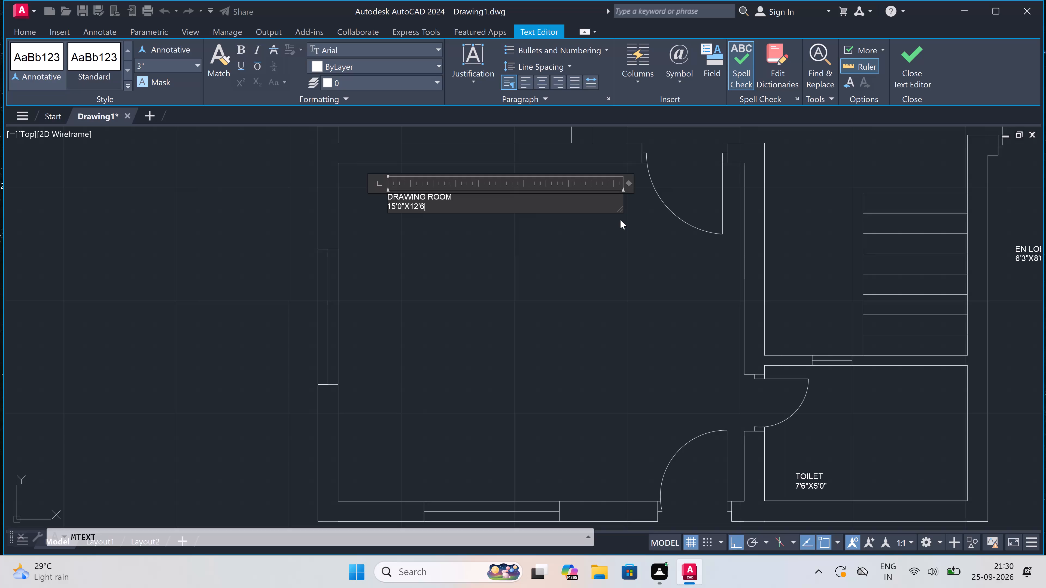
key(shift+quotedbl)
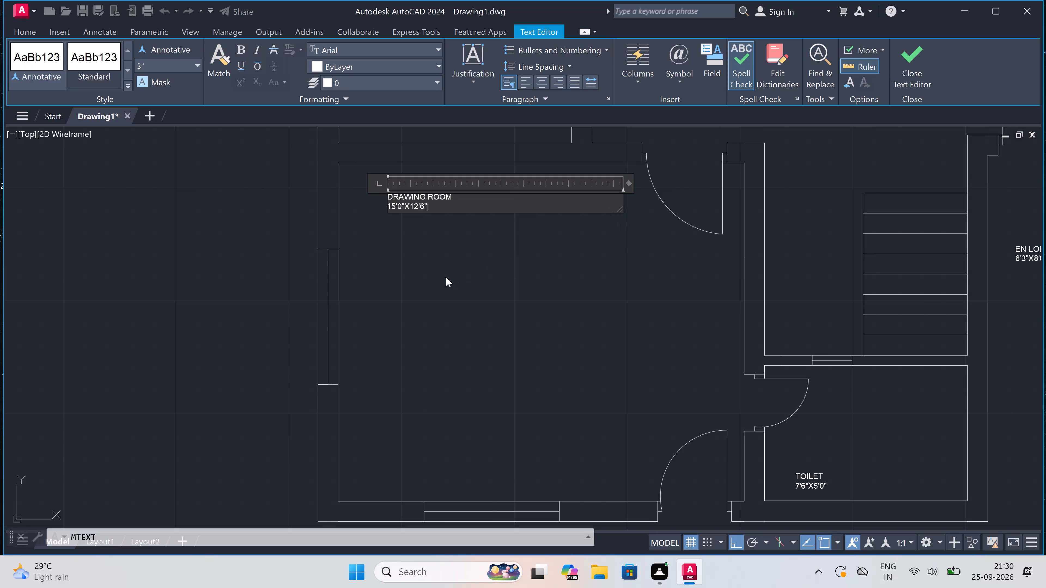
double_click(446, 278)
Add multiline text in the middle of the room north of the drawing room reading "KITCHEN" with "9'0"X10'0"" on a second line.
scroll(445, 278, down, 5)
scroll(422, 223, up, 3)
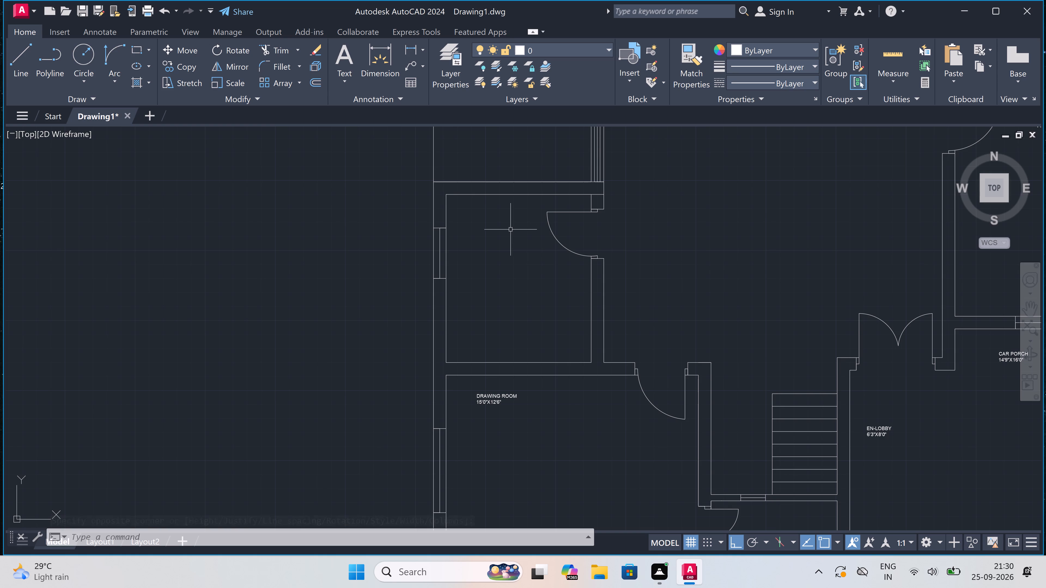
key(space)
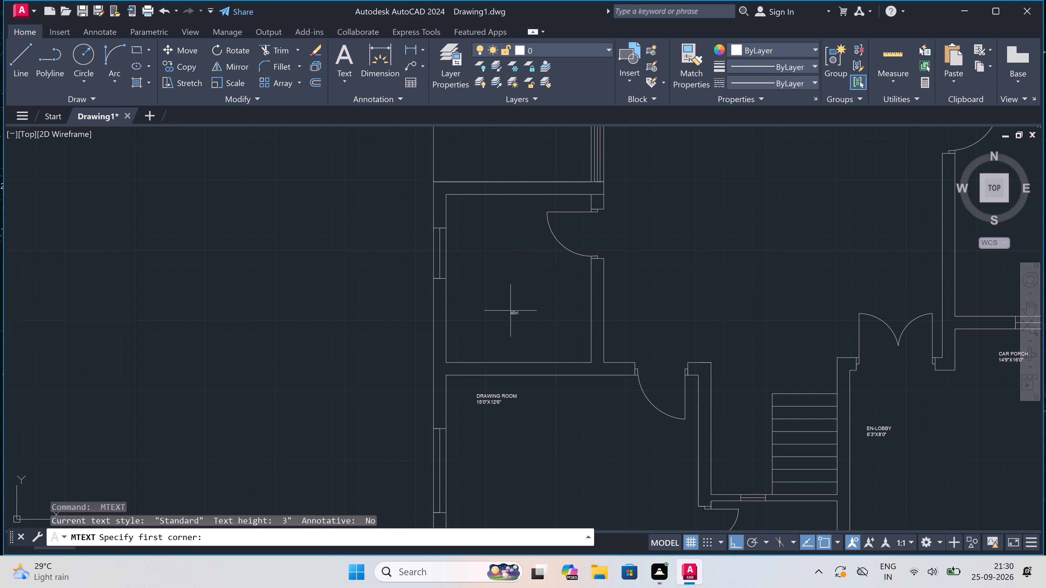
double_click(498, 276)
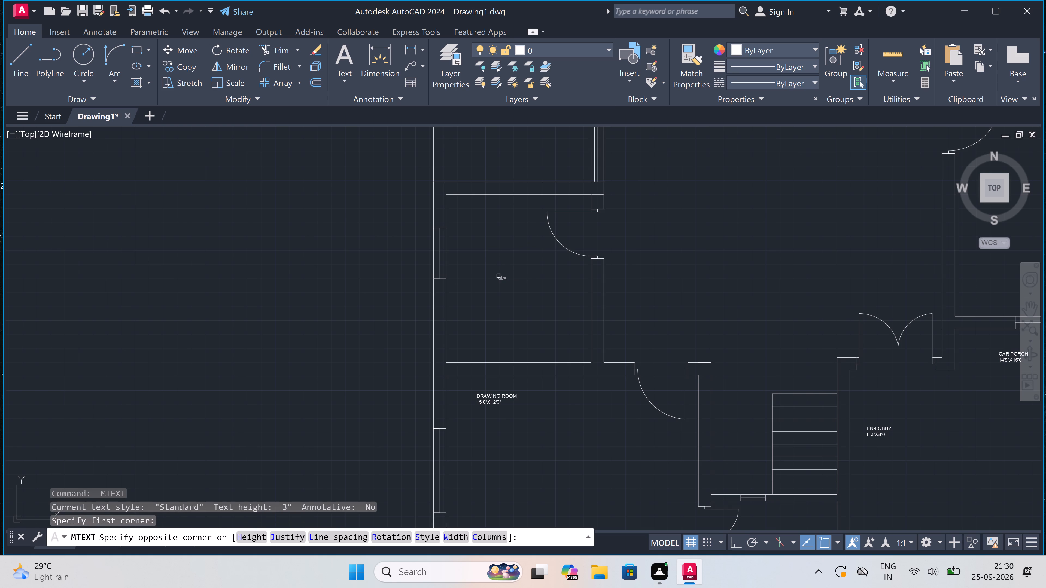
click(701, 312)
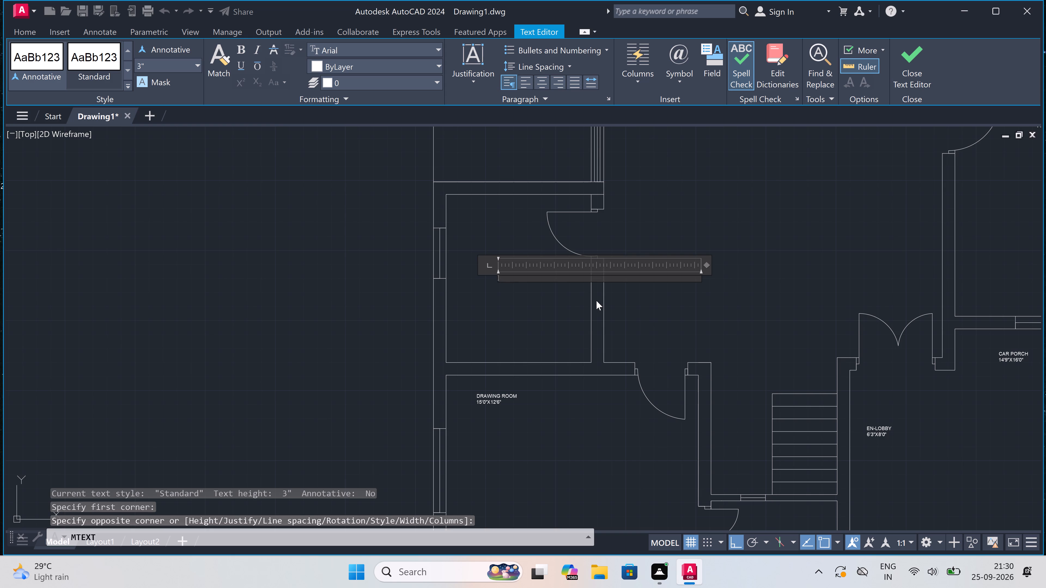
scroll(535, 296, up, 1)
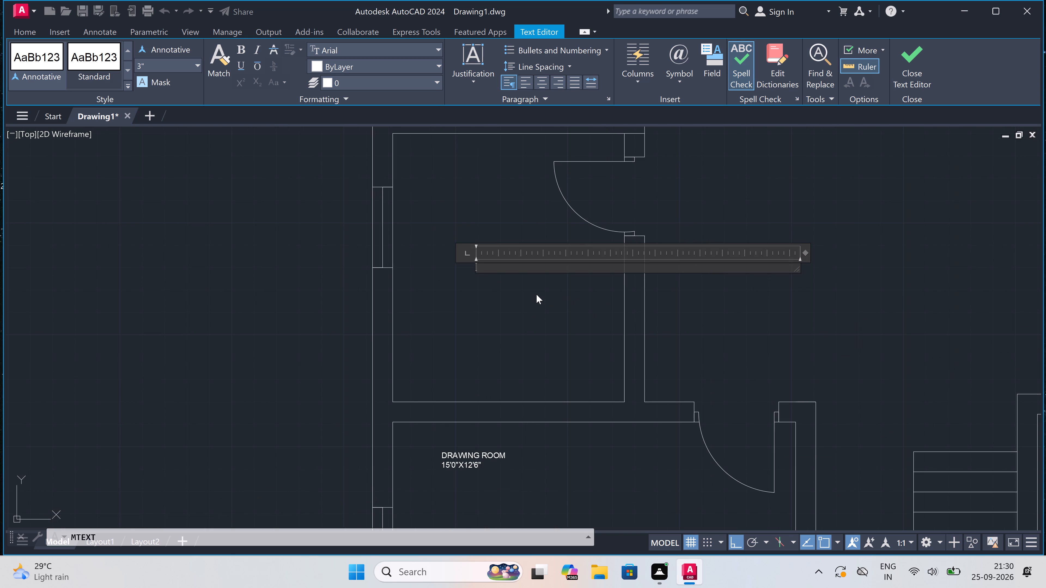
text(KITCHEN)
key(Return)
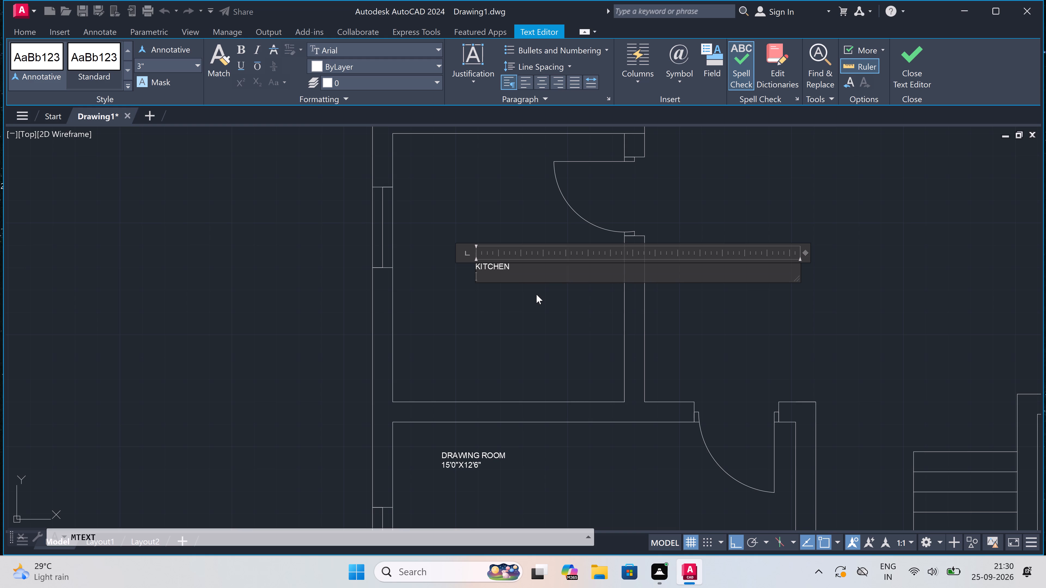
text(9'0"X)
text(10'0")
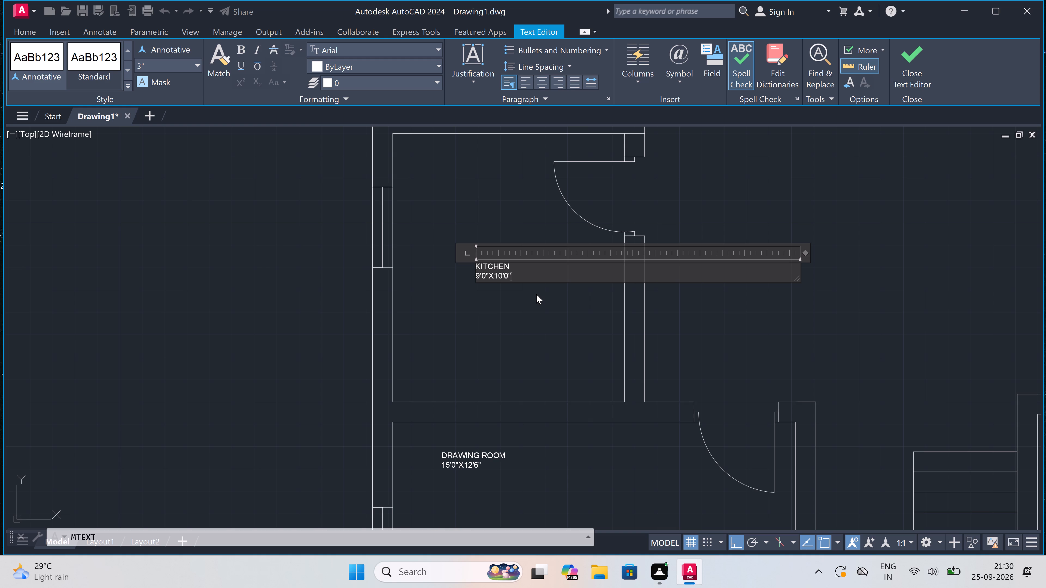
click(534, 300)
Draw an L-shaped counter line in the kitchen, from the north wall down alongside the west wall, and along the south wall to the east wall.
text(L)
key(space)
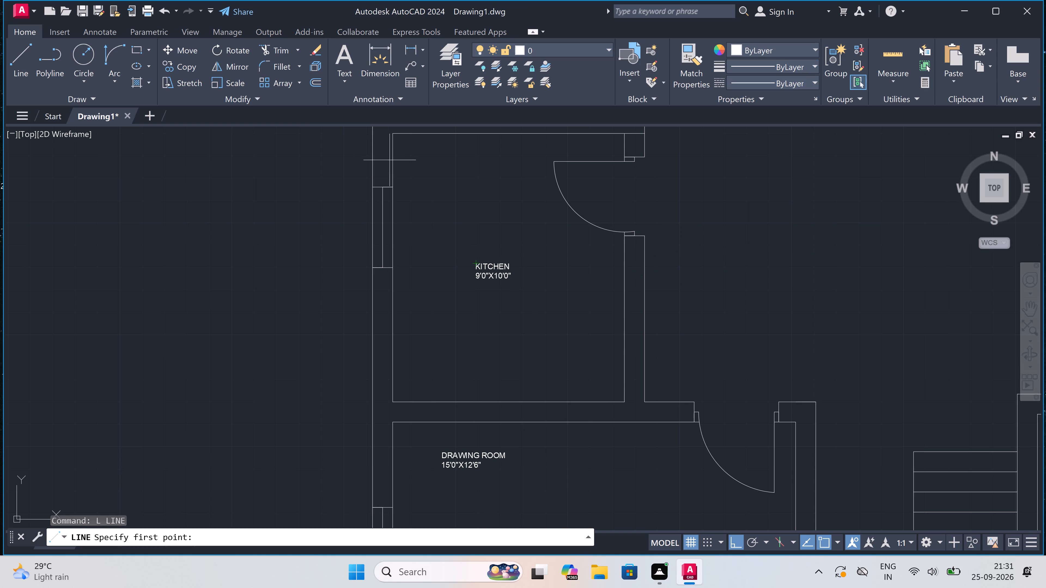
click(434, 132)
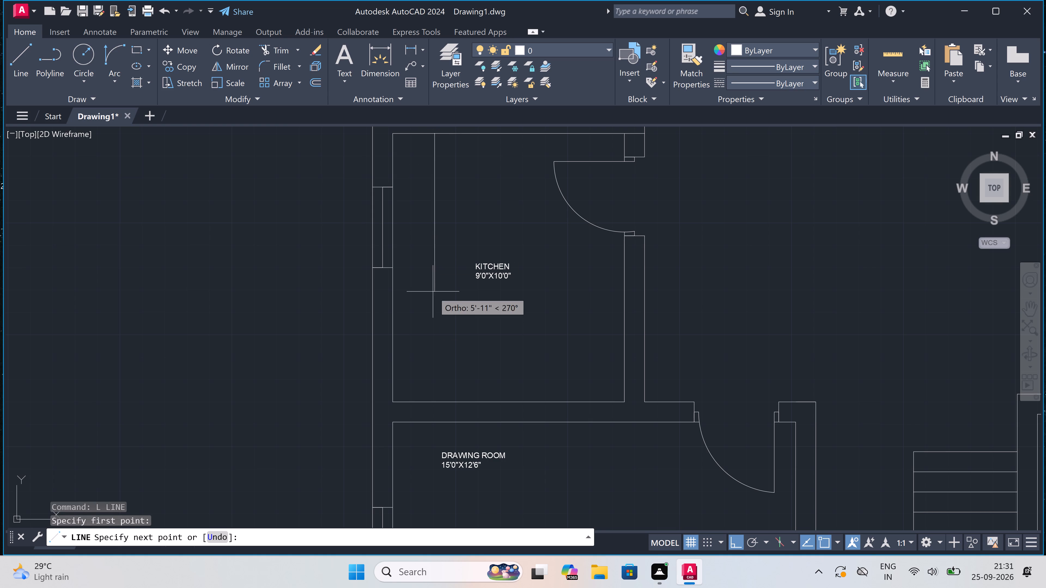
click(434, 366)
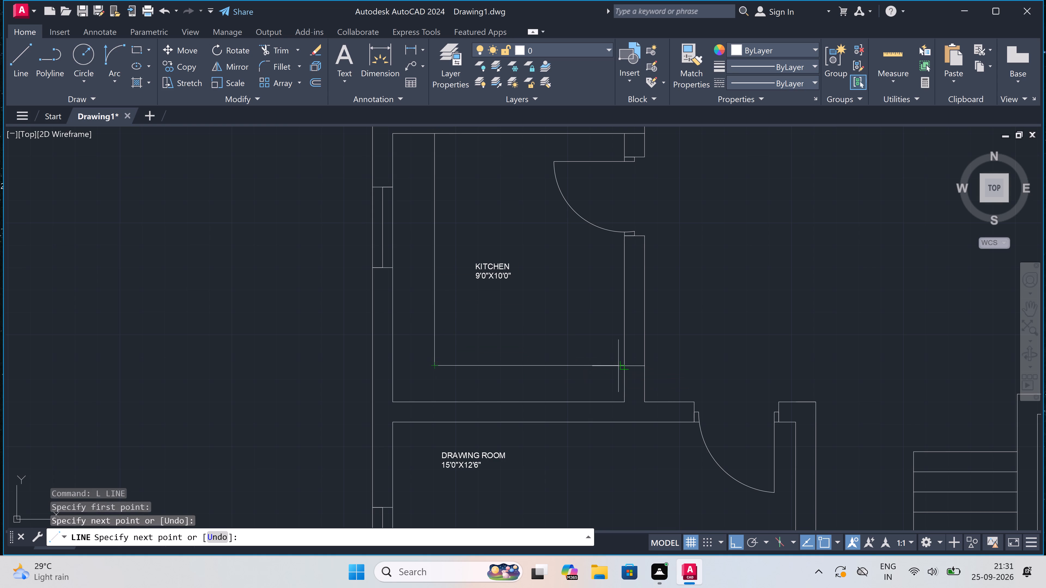
click(622, 367)
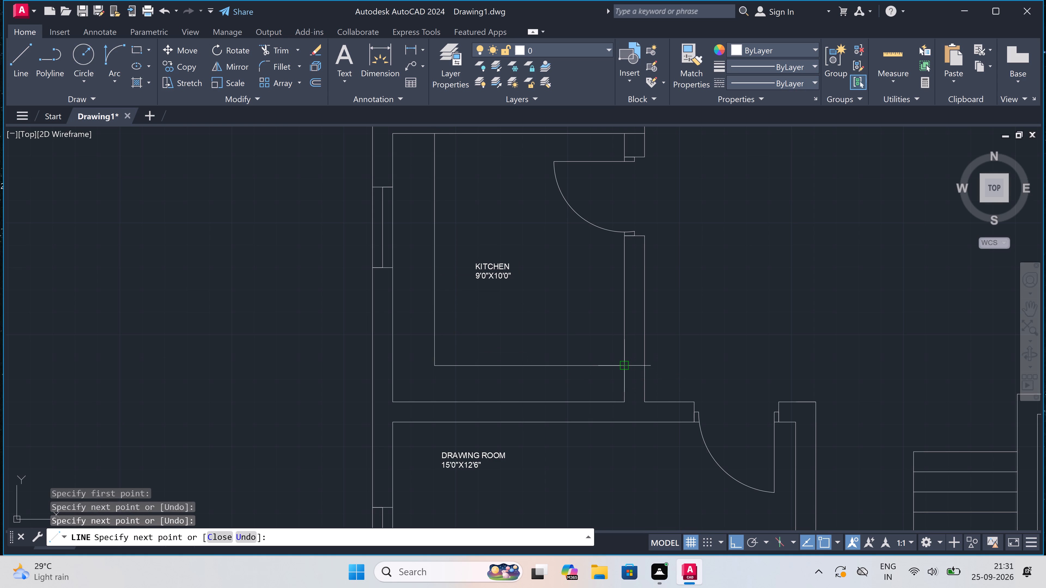
key(Escape)
Add multiline text in the small room between the kitchen and the northwest room reading "LAUNDRY" with "9'4.5"X5'0"" on a second line.
scroll(458, 363, down, 3)
scroll(460, 326, up, 1)
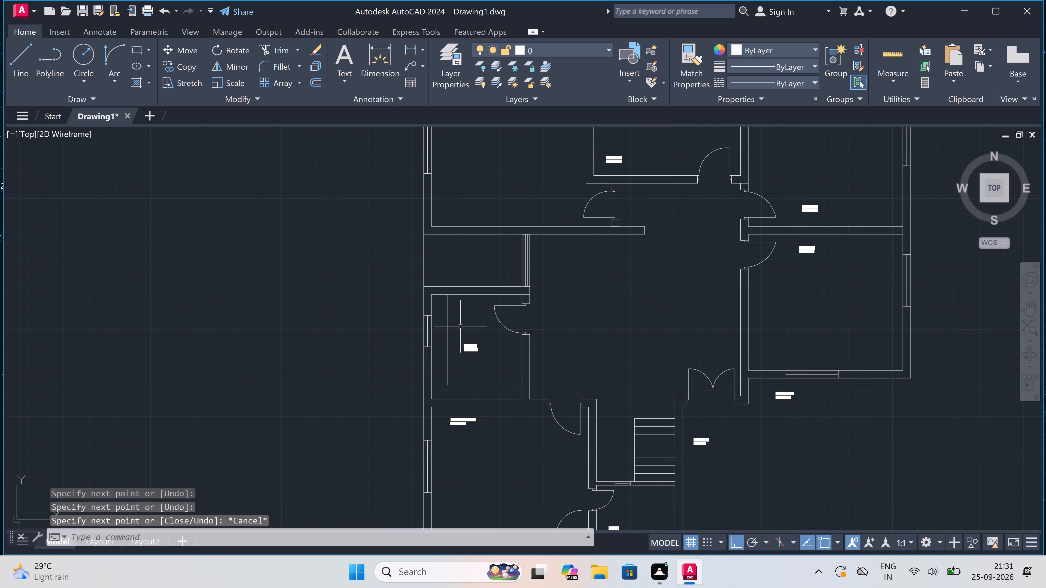
scroll(467, 242, up, 2)
text(MT)
key(space)
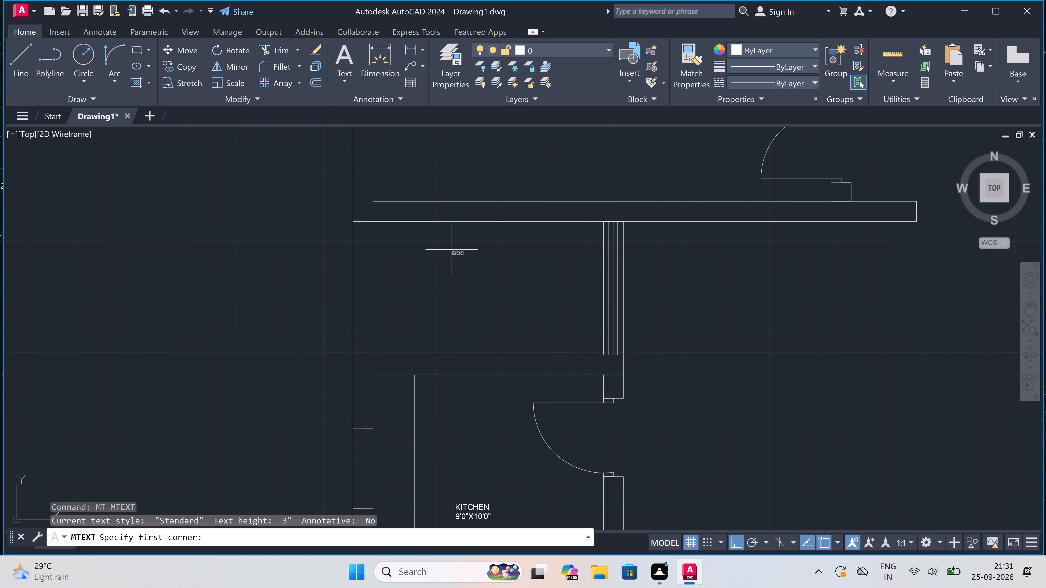
click(406, 265)
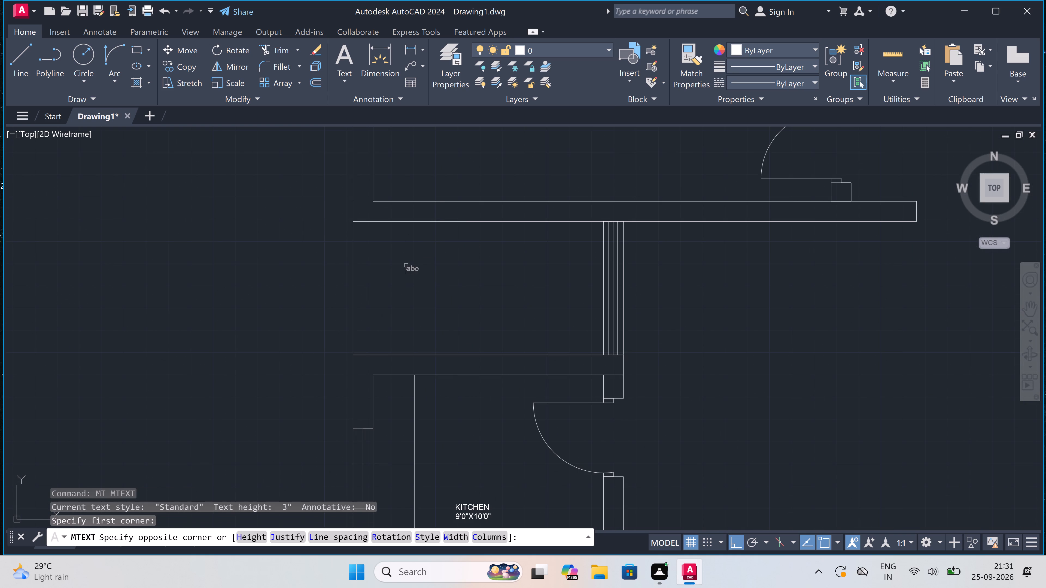
click(602, 309)
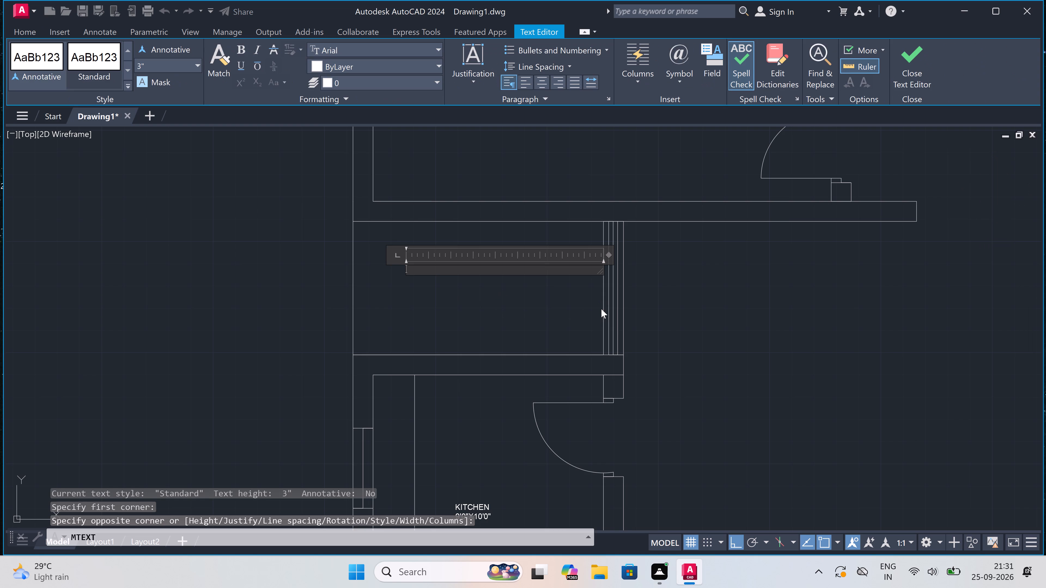
text(LA)
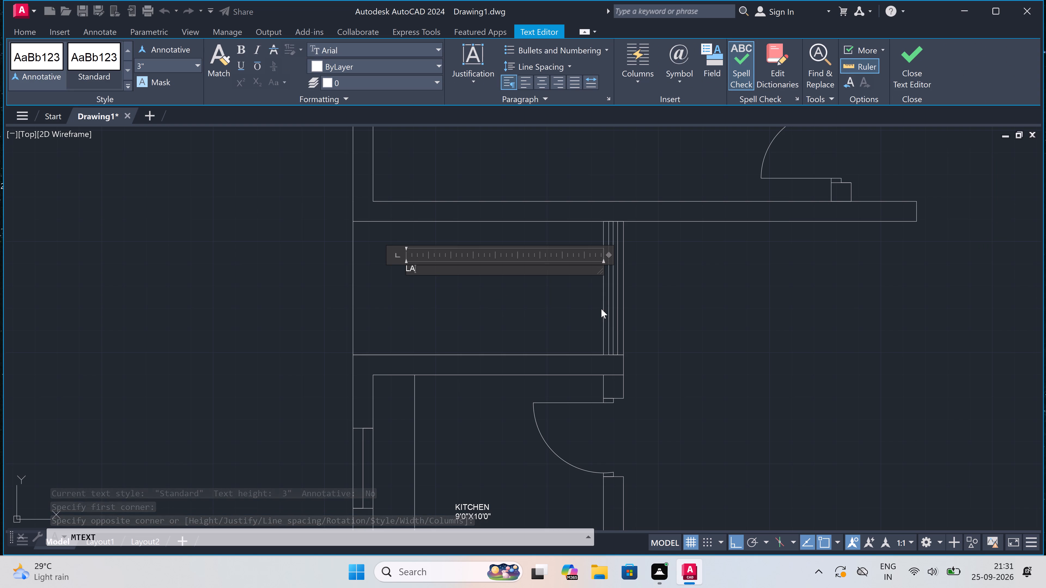
text(UN)
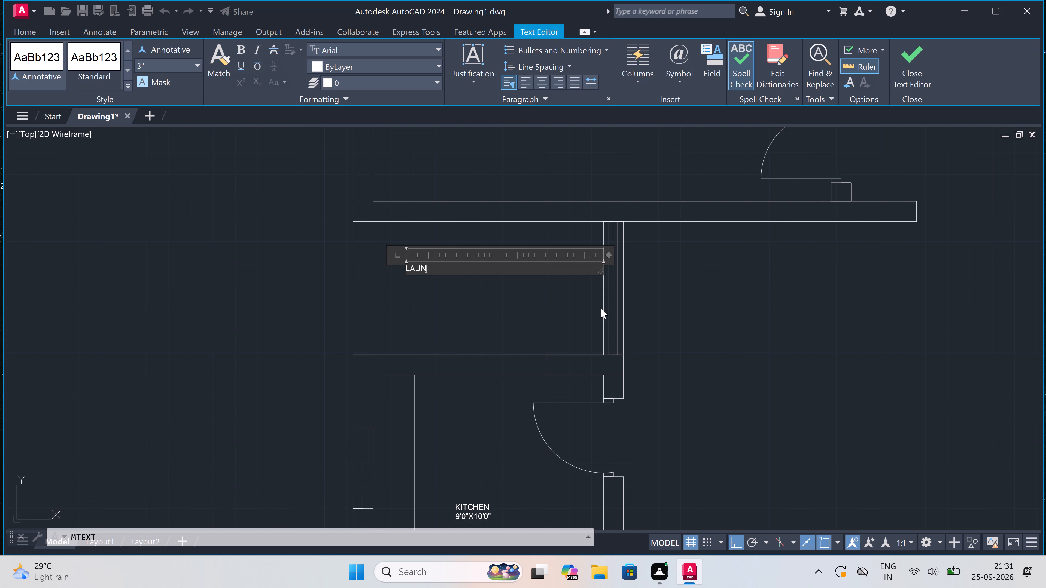
key(d)
key(r)
key(y)
key(Return)
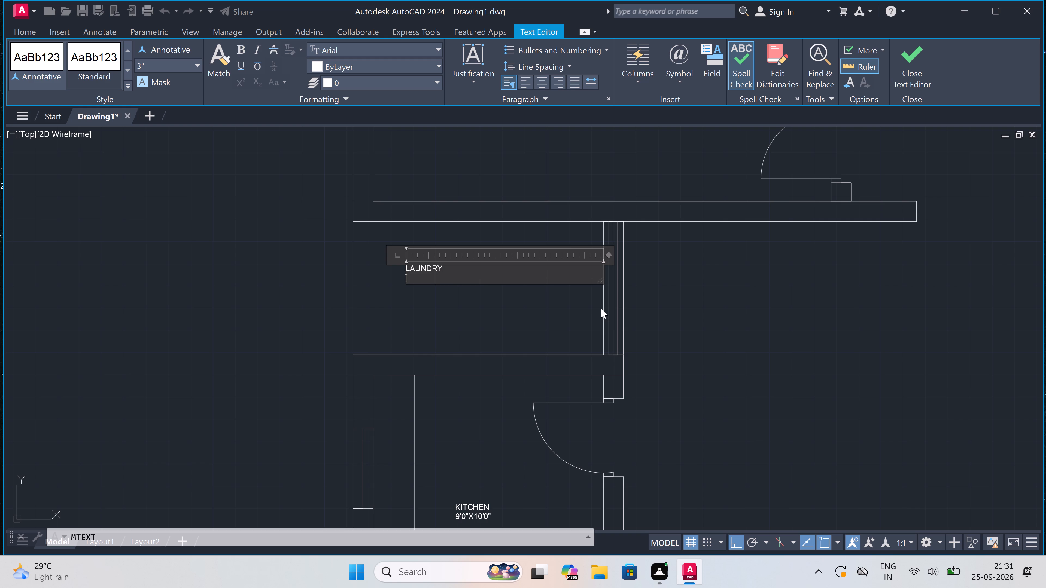
text(9')
text(4.5")
key(x)
text(5'0")
click(460, 323)
Add multiline text near the southwest corner of the room north of the laundry reading "BEDROOM" with "14'9"X13'0"" on a second line.
scroll(458, 321, down, 5)
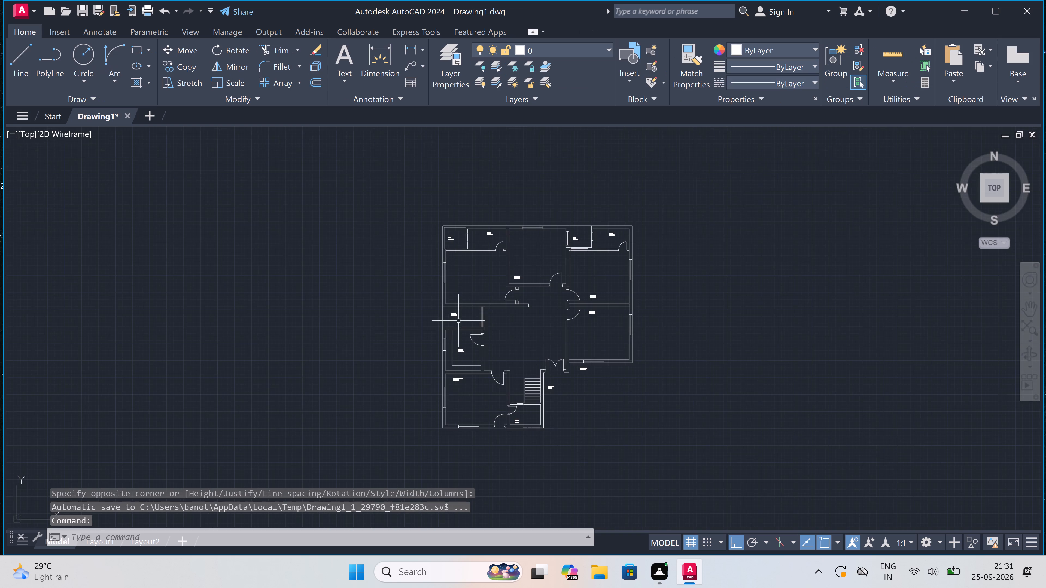
scroll(457, 301, up, 5)
scroll(460, 291, down, 6)
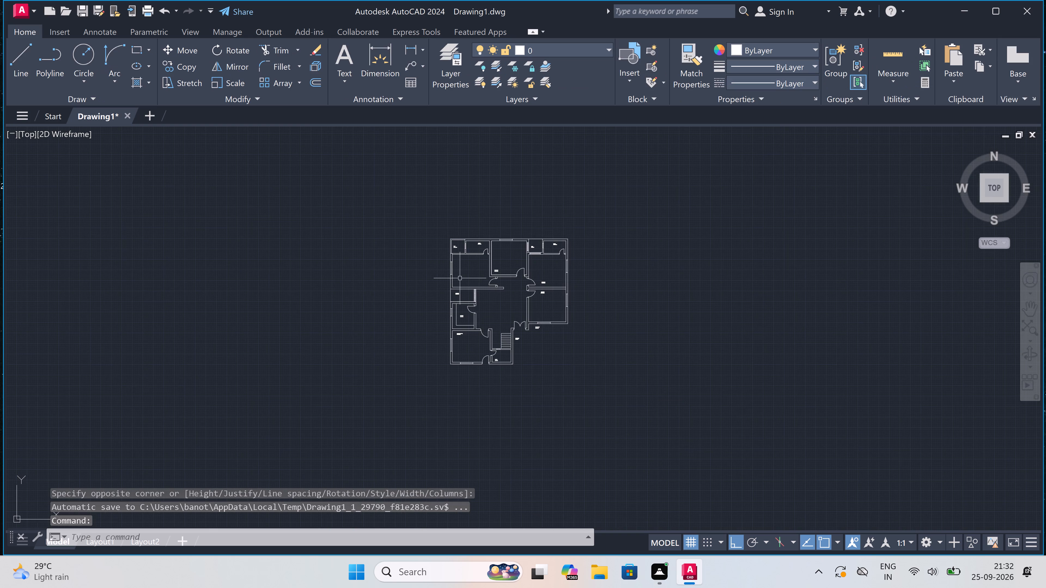
scroll(453, 247, up, 3)
scroll(475, 282, up, 3)
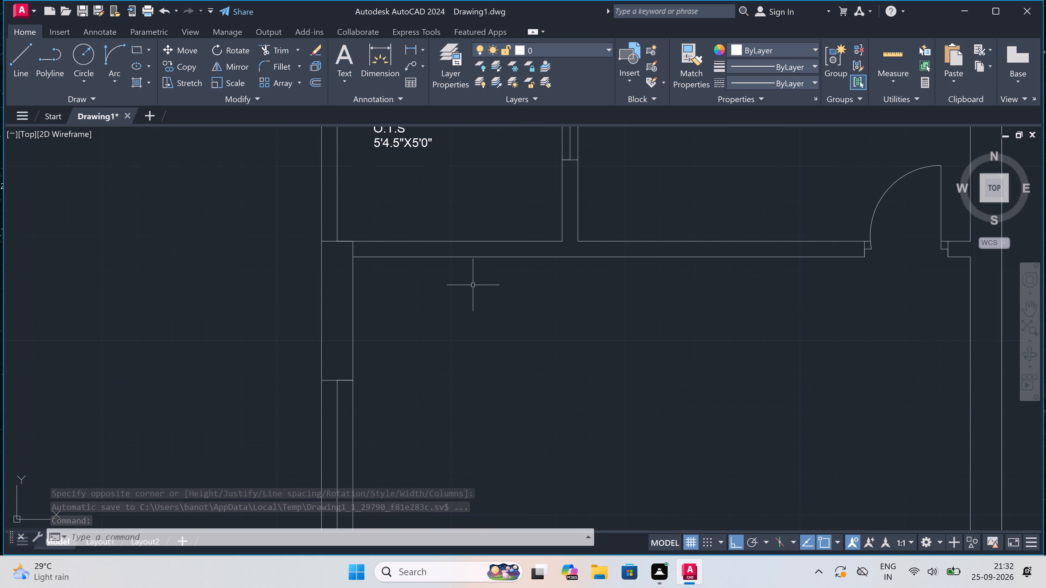
scroll(473, 285, down, 3)
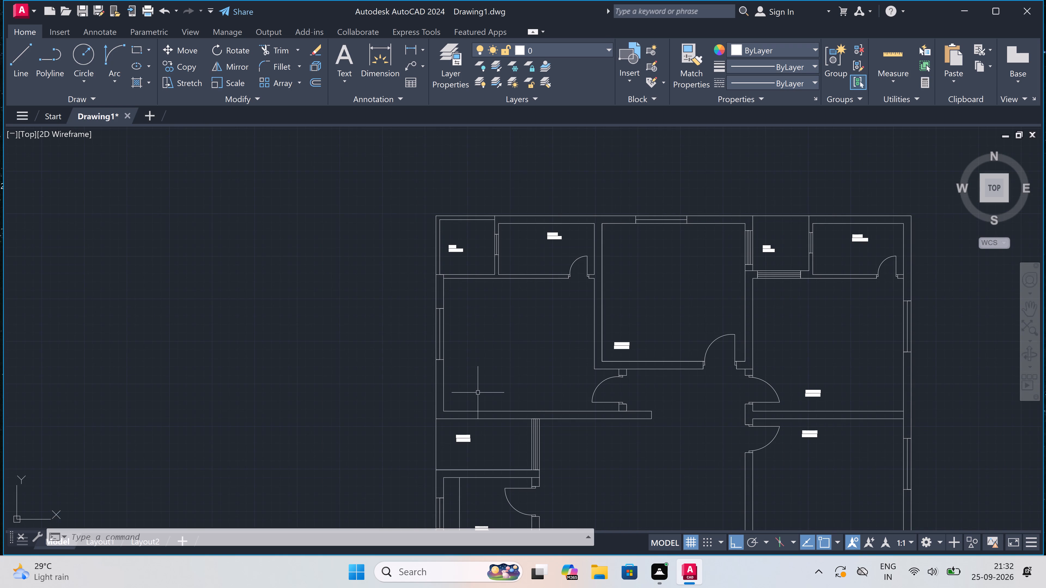
scroll(477, 393, up, 3)
key(space)
click(423, 413)
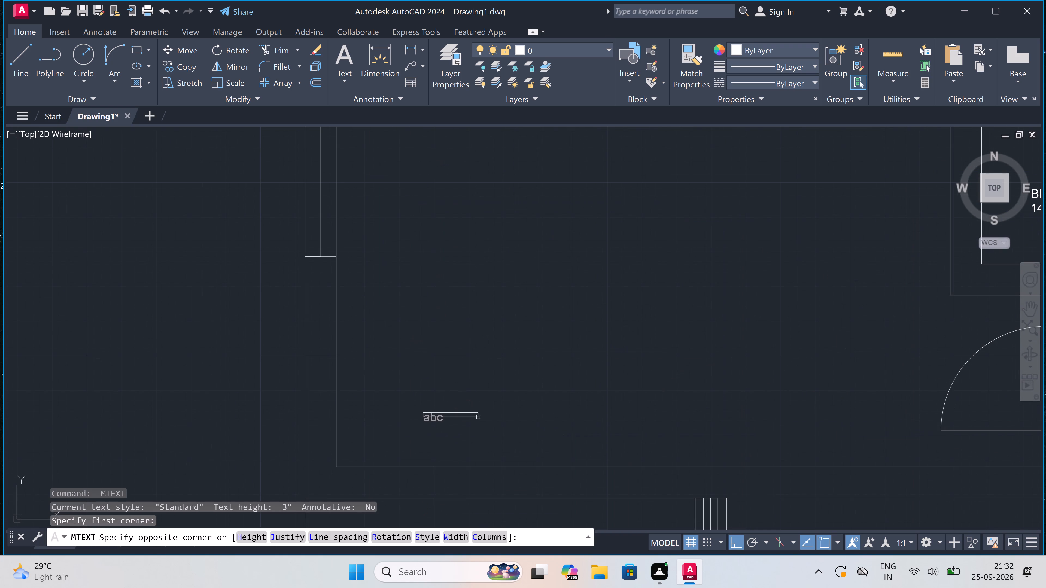
double_click(729, 441)
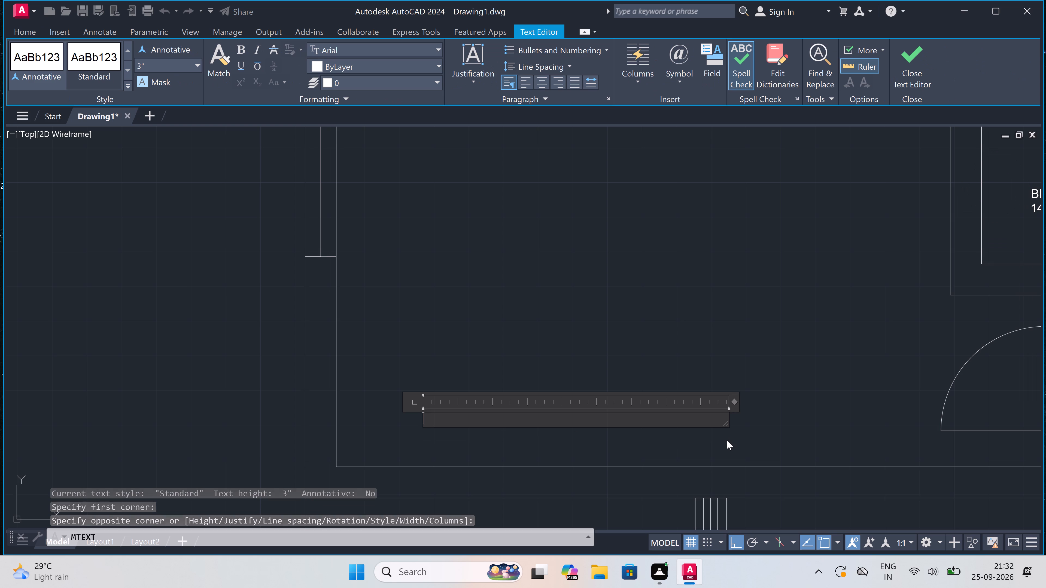
text(BEDROOM)
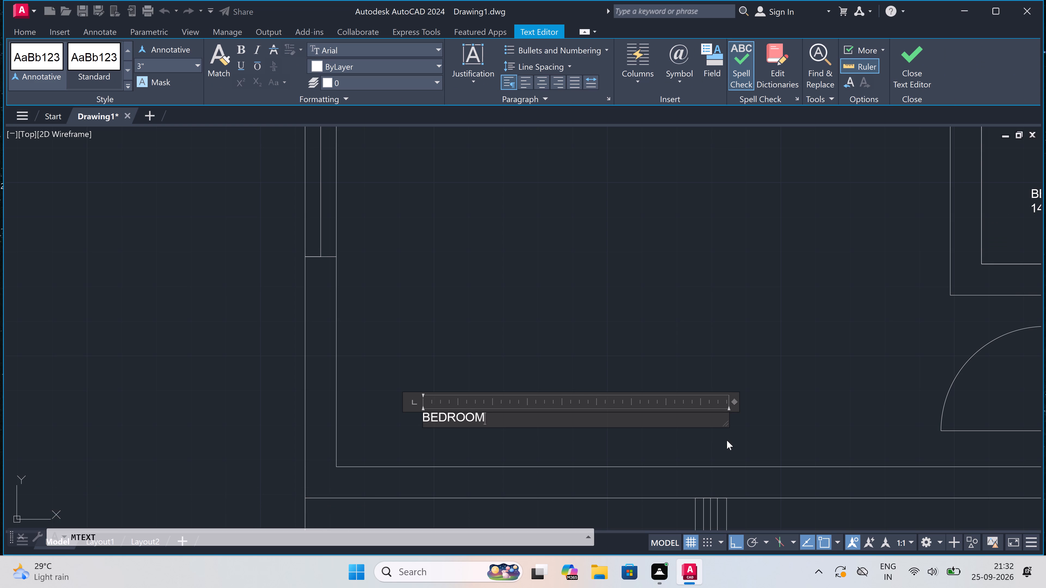
key(Return)
text(14'9")
key(x)
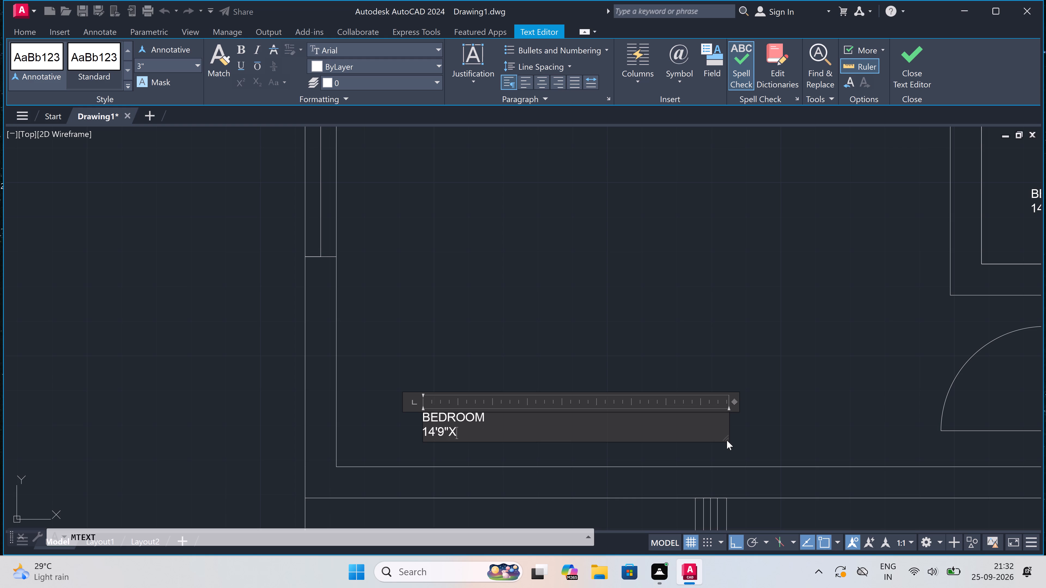
text(13'0")
click(411, 285)
Draw a line across the south wall at the northwest O.T.S's southeast corner, continuing from its midpoint along the wall's centre to the west wall.
scroll(411, 286, down, 3)
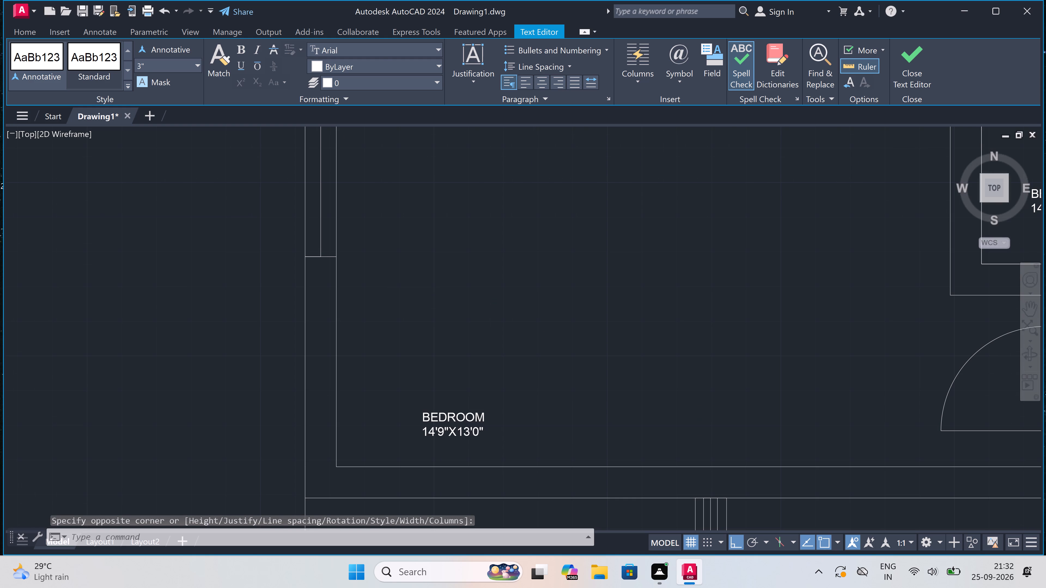
scroll(411, 289, down, 2)
scroll(396, 220, up, 3)
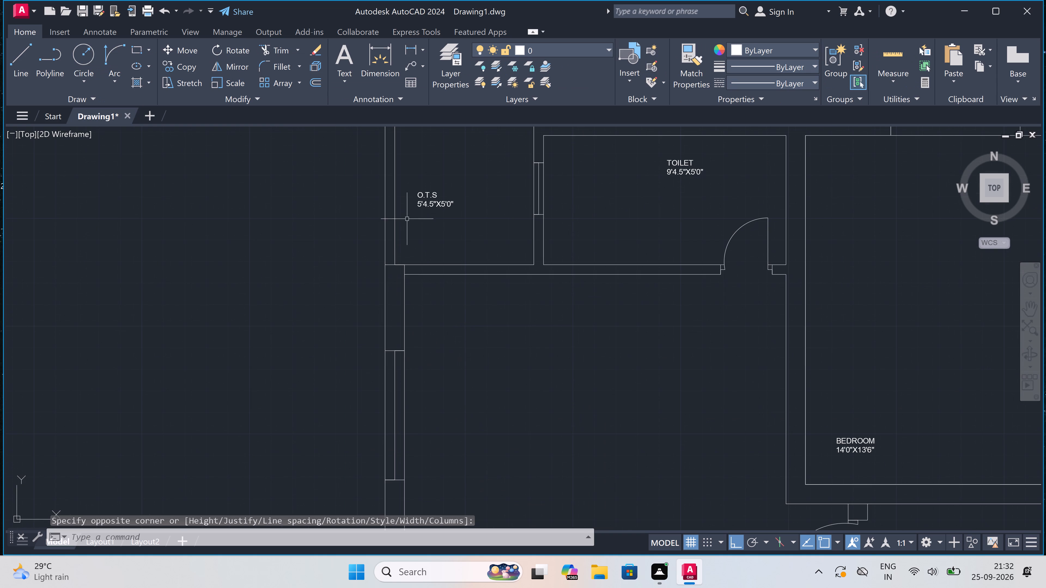
scroll(468, 234, up, 2)
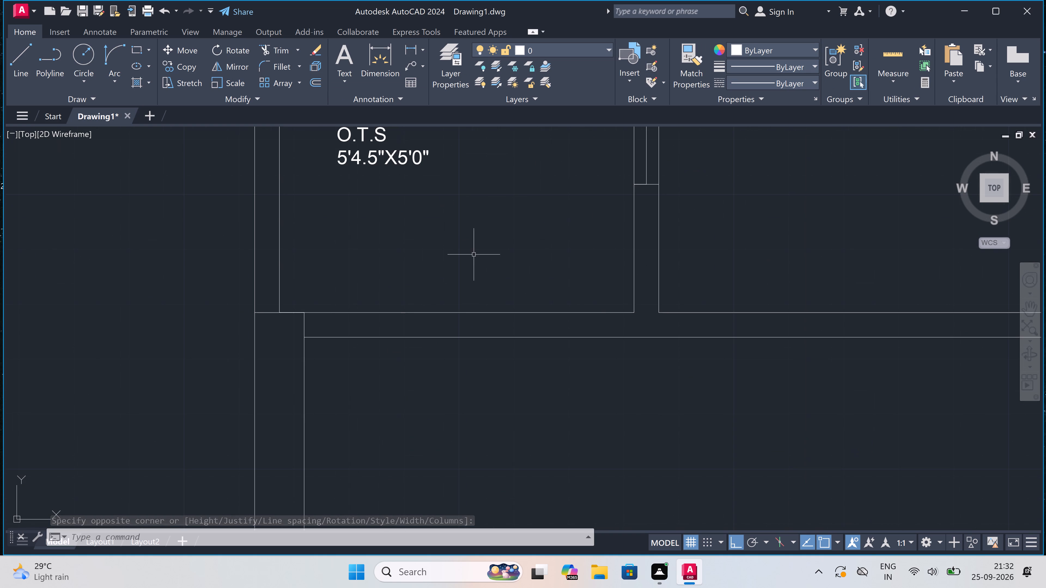
key(l)
key(space)
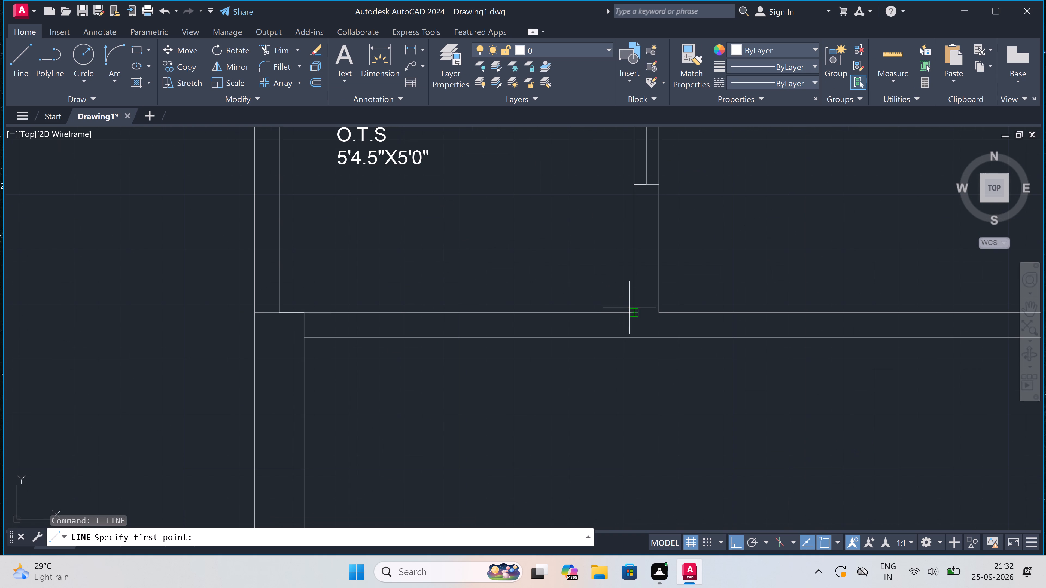
click(634, 314)
click(633, 336)
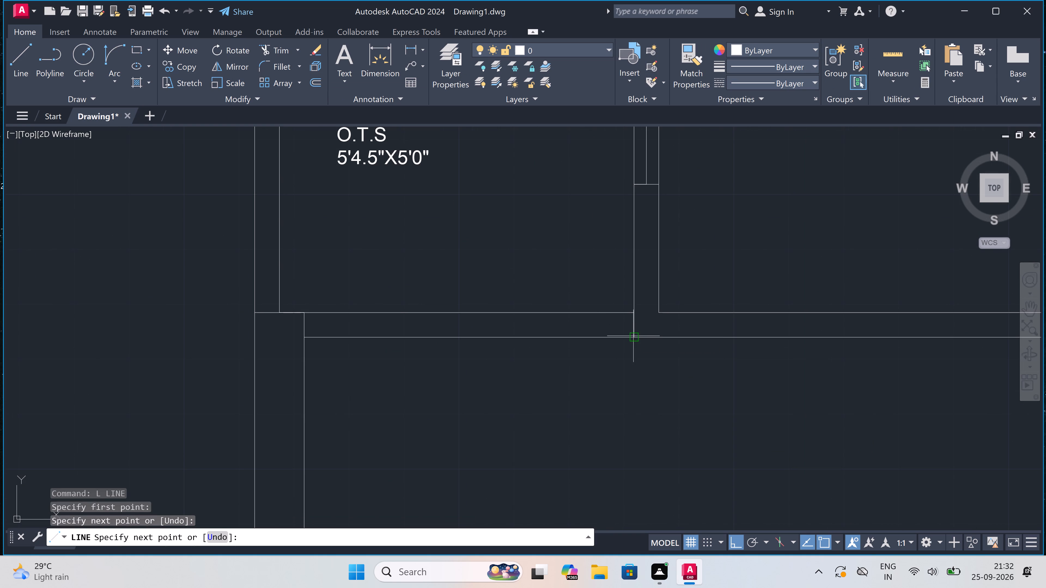
click(633, 324)
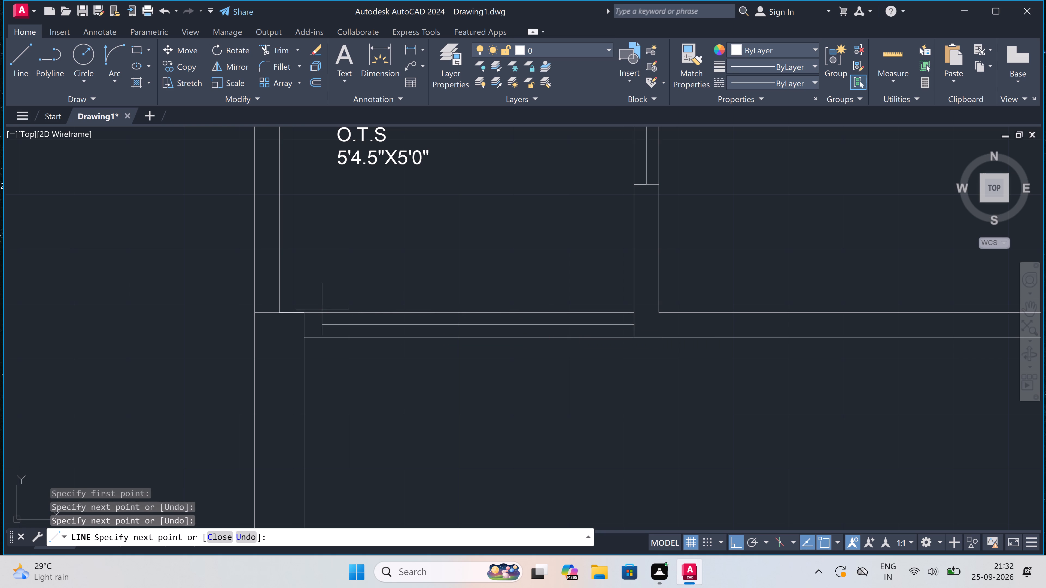
scroll(308, 322, up, 3)
click(290, 330)
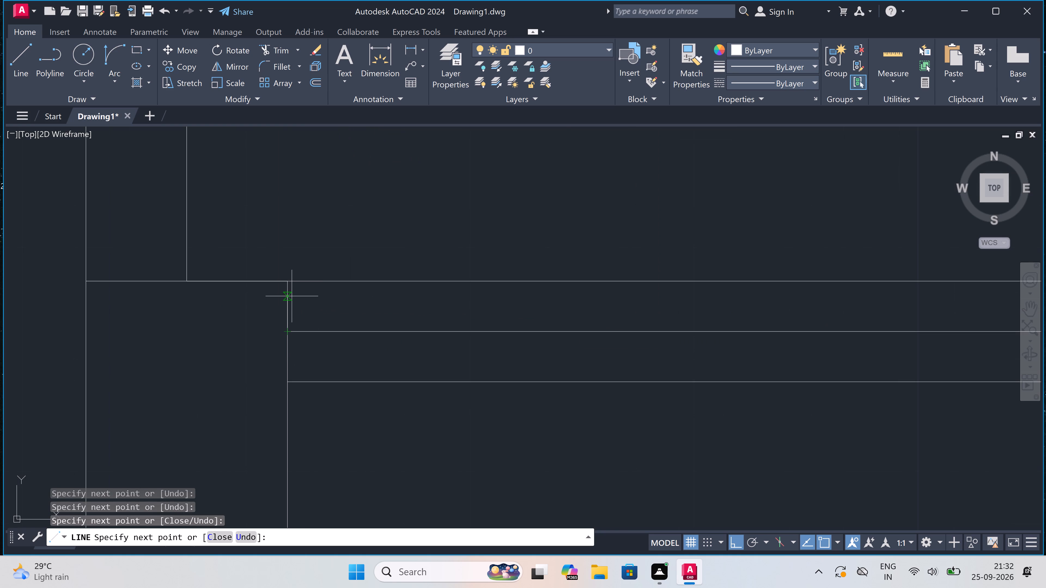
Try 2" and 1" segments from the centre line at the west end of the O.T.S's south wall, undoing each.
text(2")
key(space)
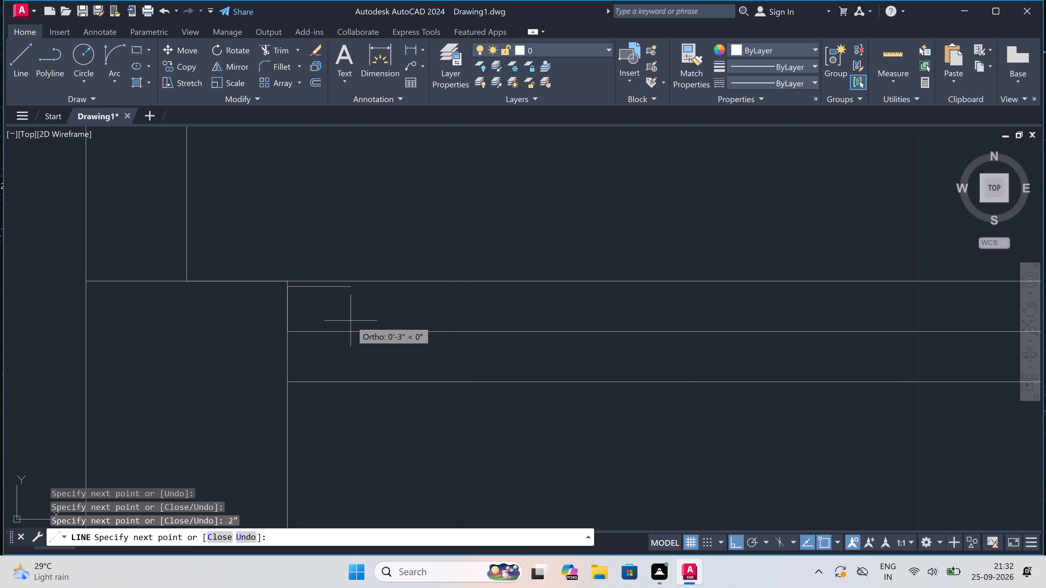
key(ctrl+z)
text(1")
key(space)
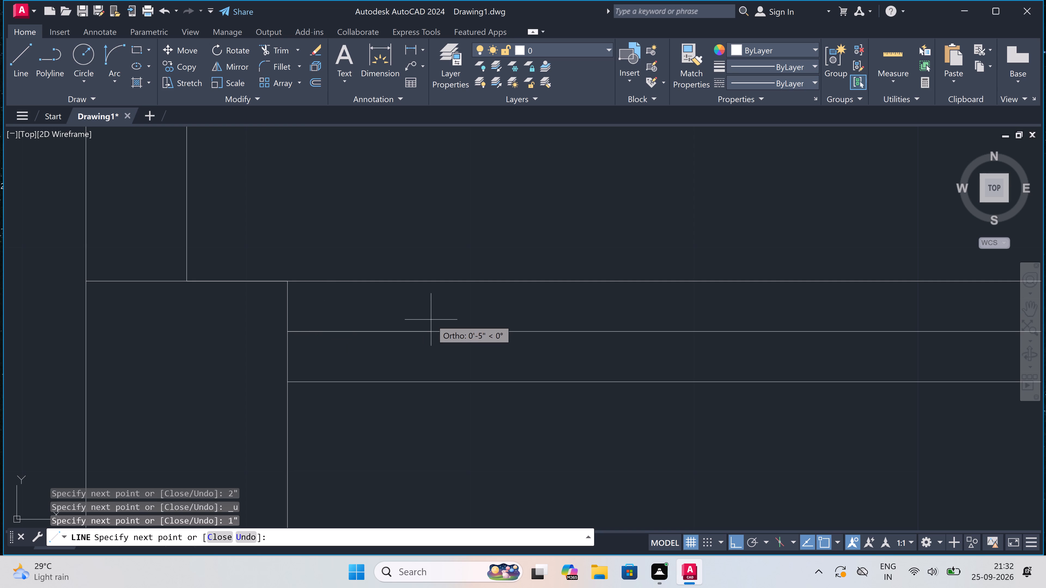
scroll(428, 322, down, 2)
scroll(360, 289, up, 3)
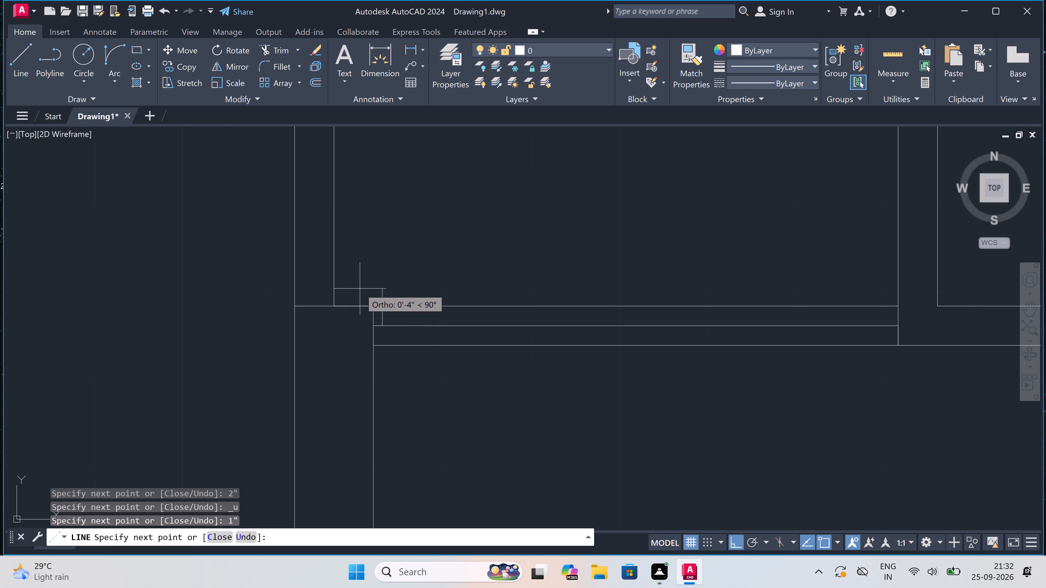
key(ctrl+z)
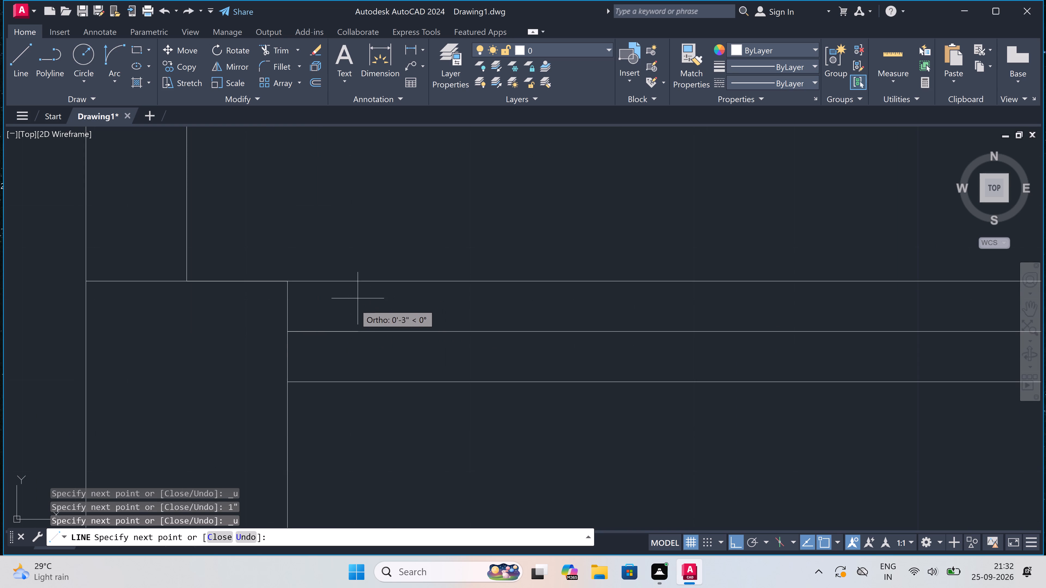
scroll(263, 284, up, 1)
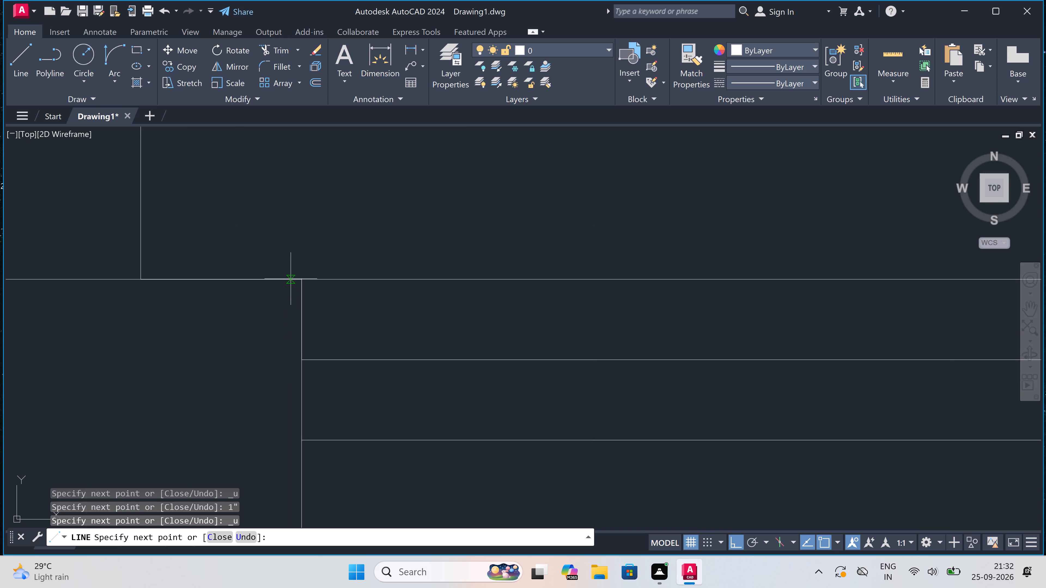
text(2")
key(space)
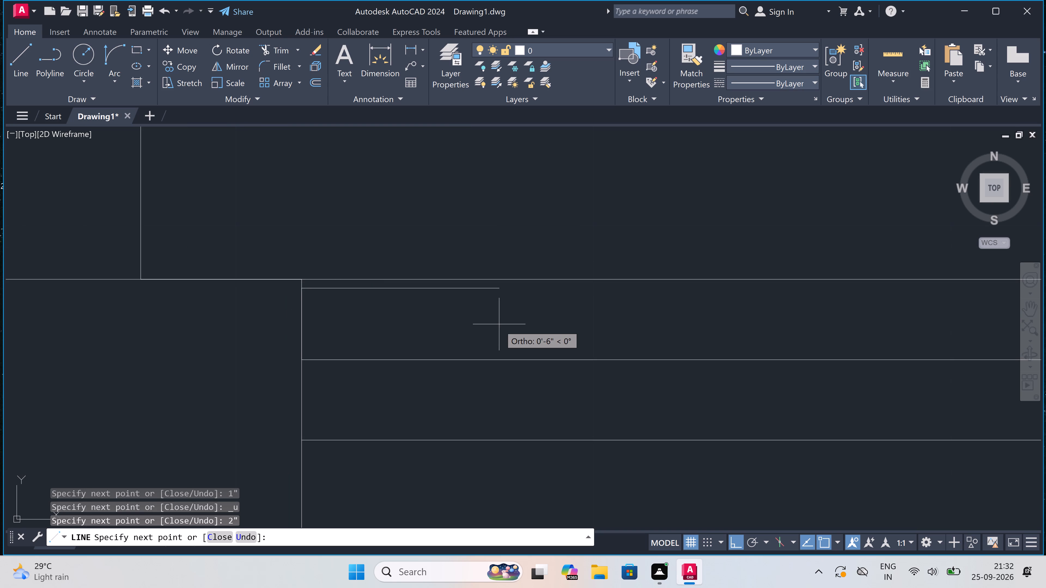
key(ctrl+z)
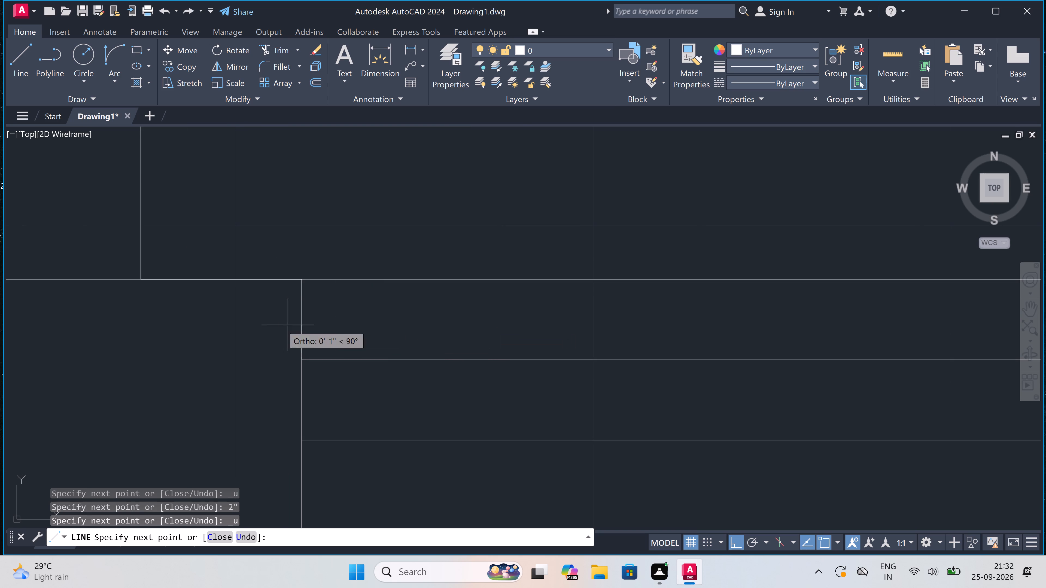
Draw 1" north from the centre line at the wall's west end, and continue east parallel to it up to the wall's east end.
text(1")
key(space)
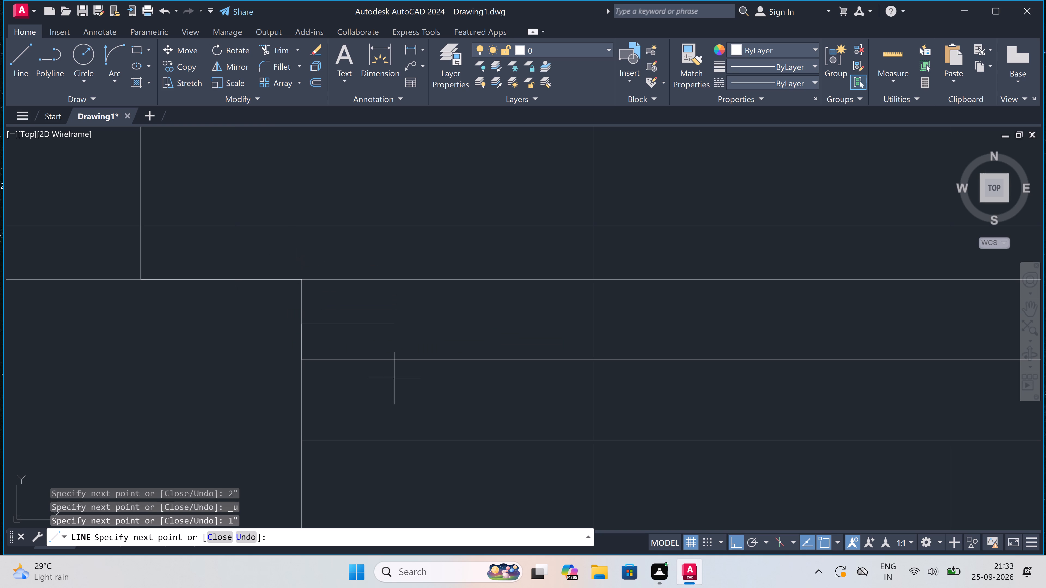
scroll(413, 387, down, 3)
scroll(445, 378, down, 1)
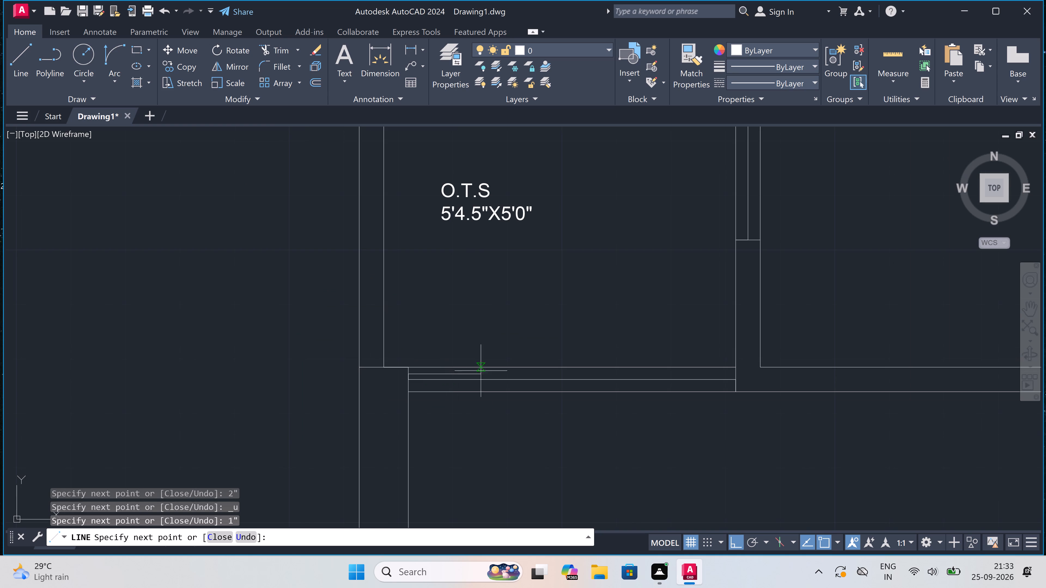
scroll(725, 376, up, 3)
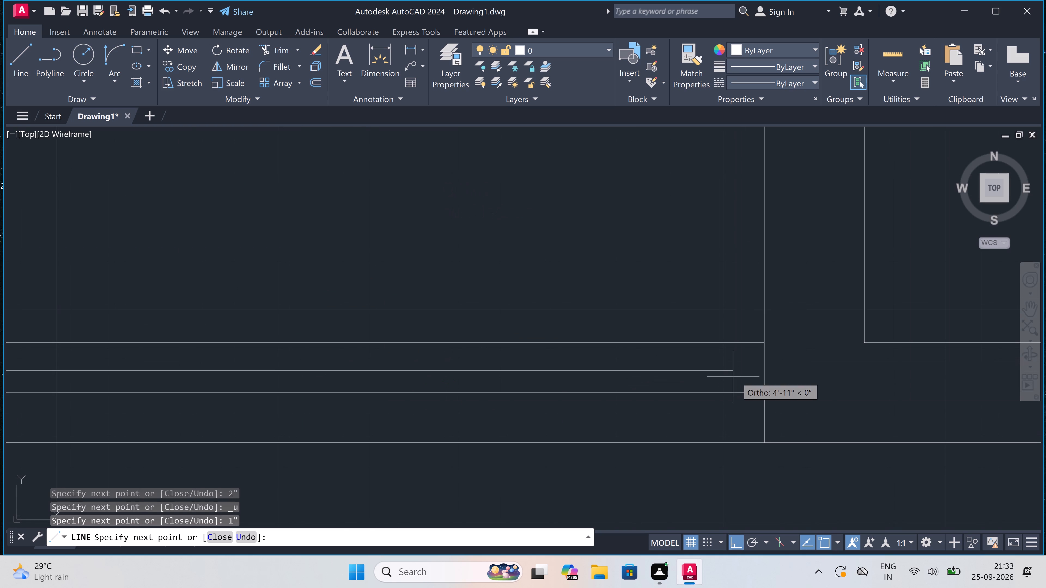
click(761, 373)
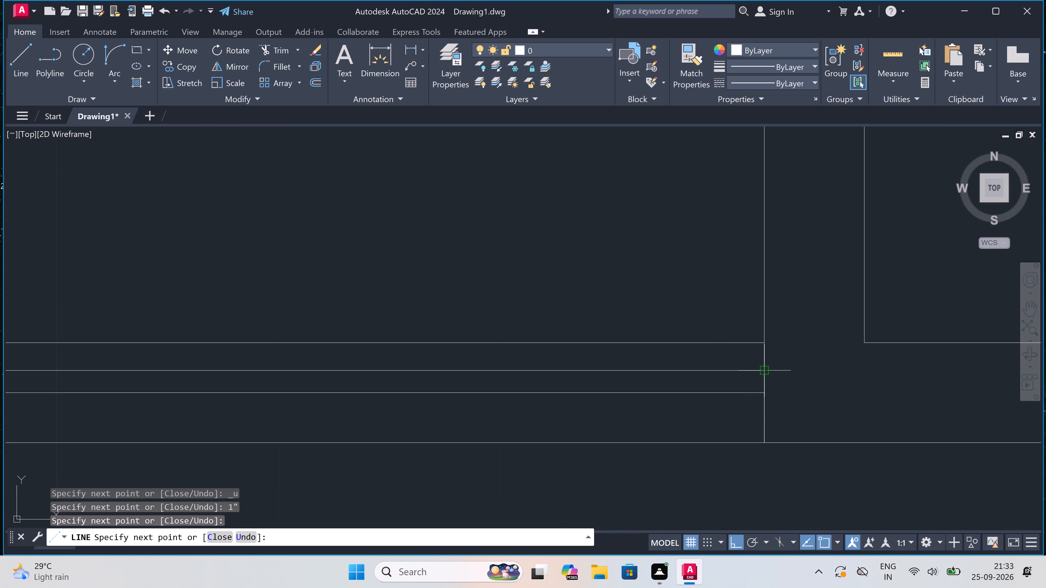
Continue the line south to the centre line, 1" further south, and west parallel to it back to the wall's west end.
drag(764, 390, 764, 394)
text(1")
key(space)
scroll(432, 447, down, 4)
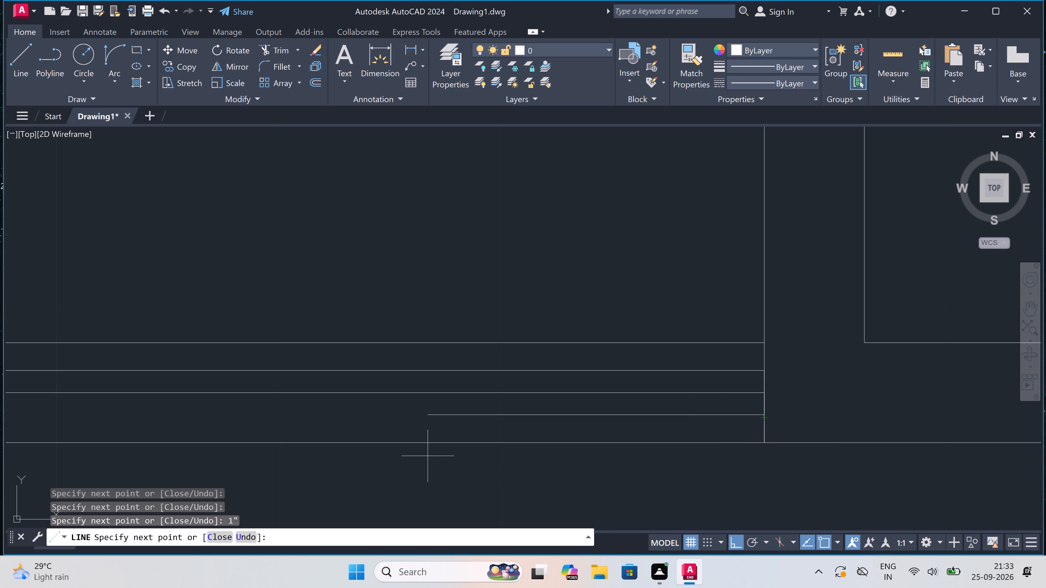
scroll(432, 446, down, 1)
scroll(291, 452, up, 3)
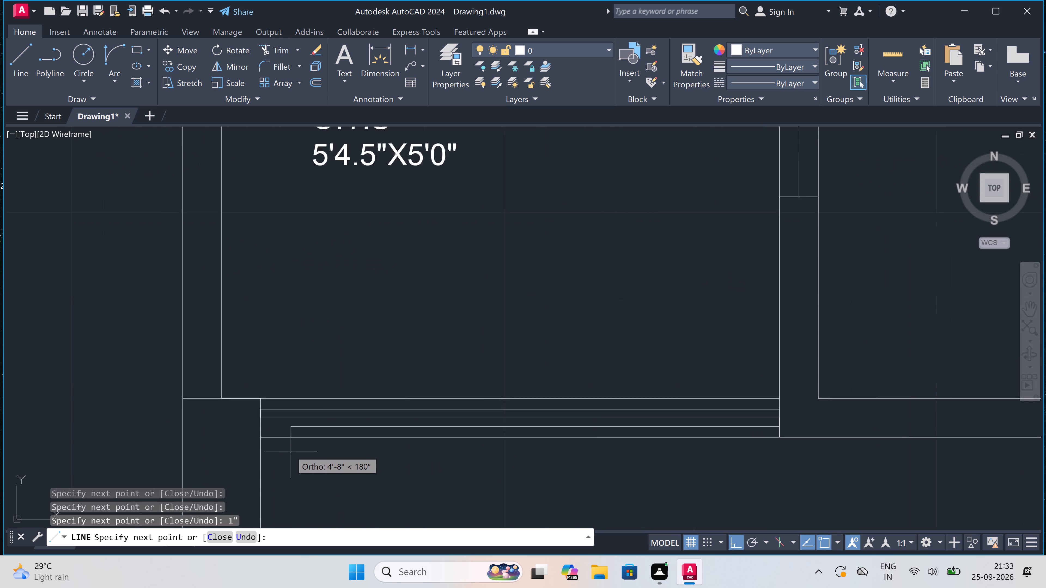
click(242, 412)
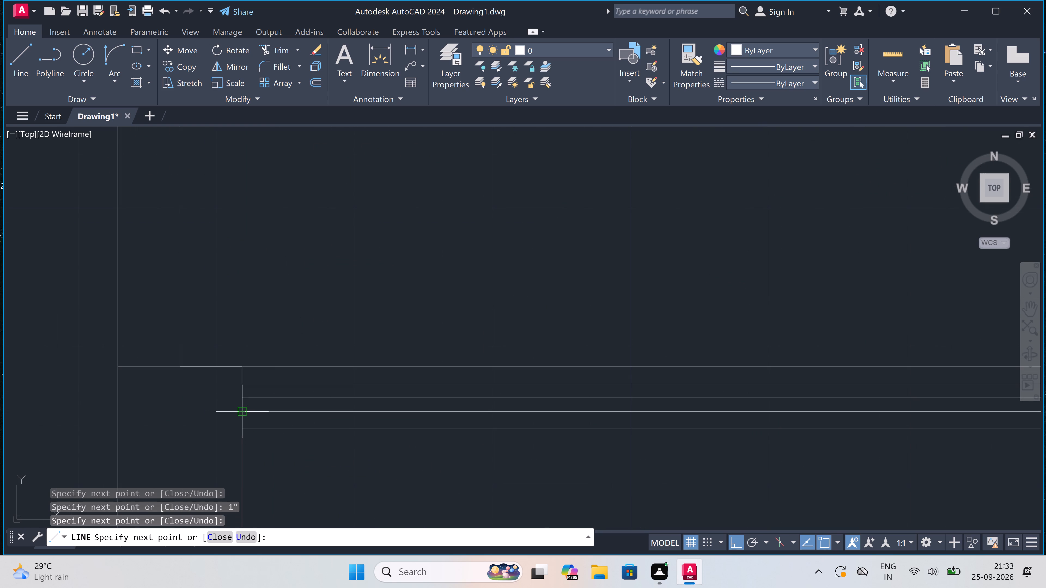
key(Escape)
Add multiline text in the large central hall east of the kitchen reading "LOUNGE", with the second line starting "19'".
scroll(376, 313, down, 3)
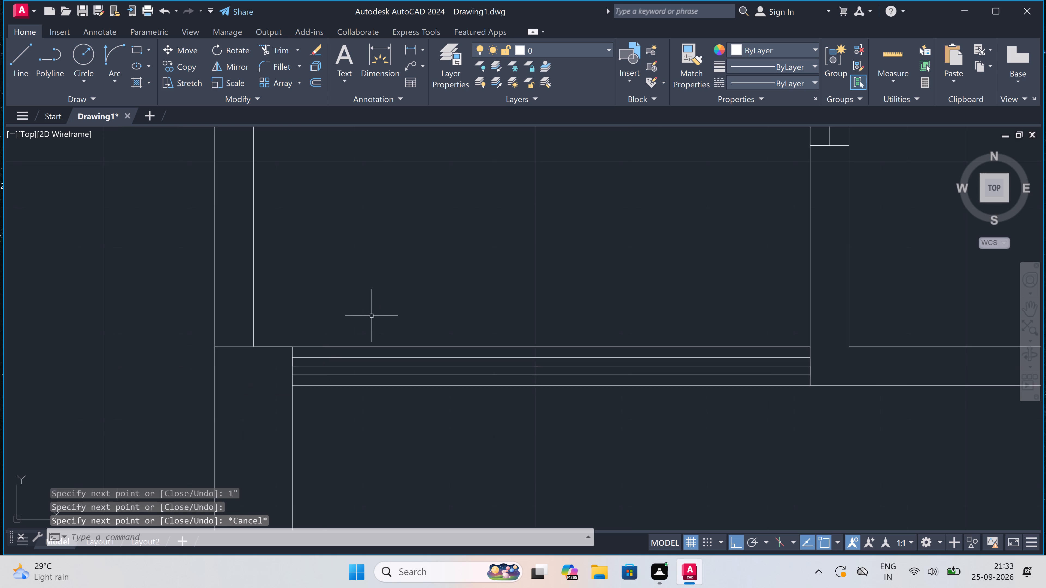
scroll(371, 317, down, 7)
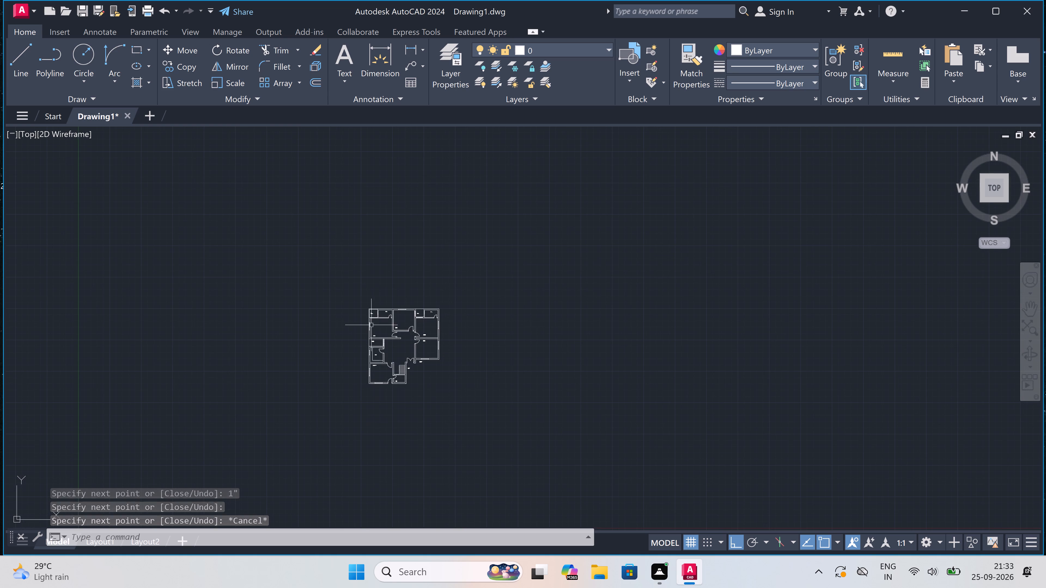
scroll(393, 389, up, 4)
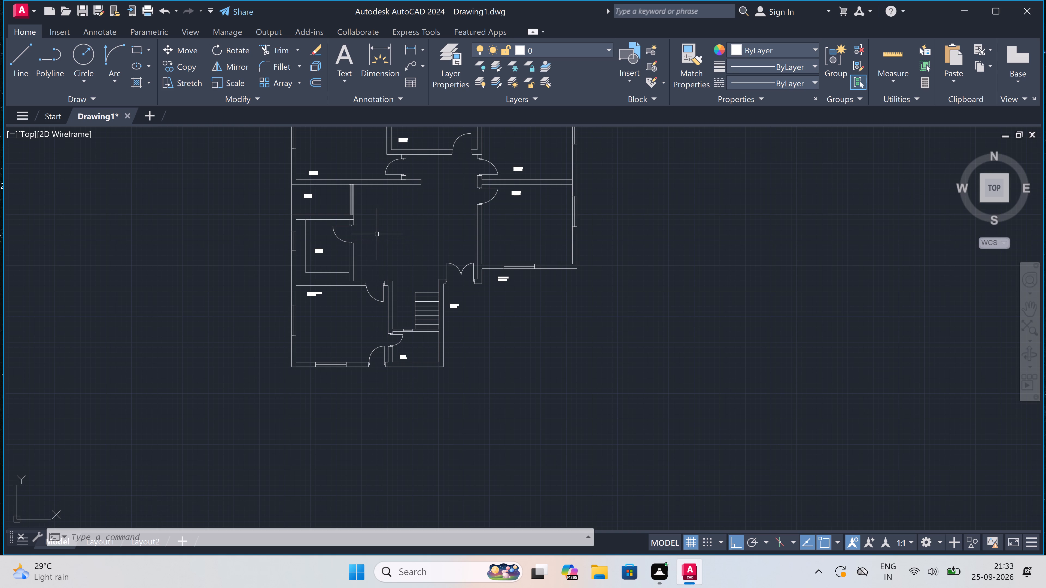
scroll(378, 227, up, 2)
text(MT)
key(space)
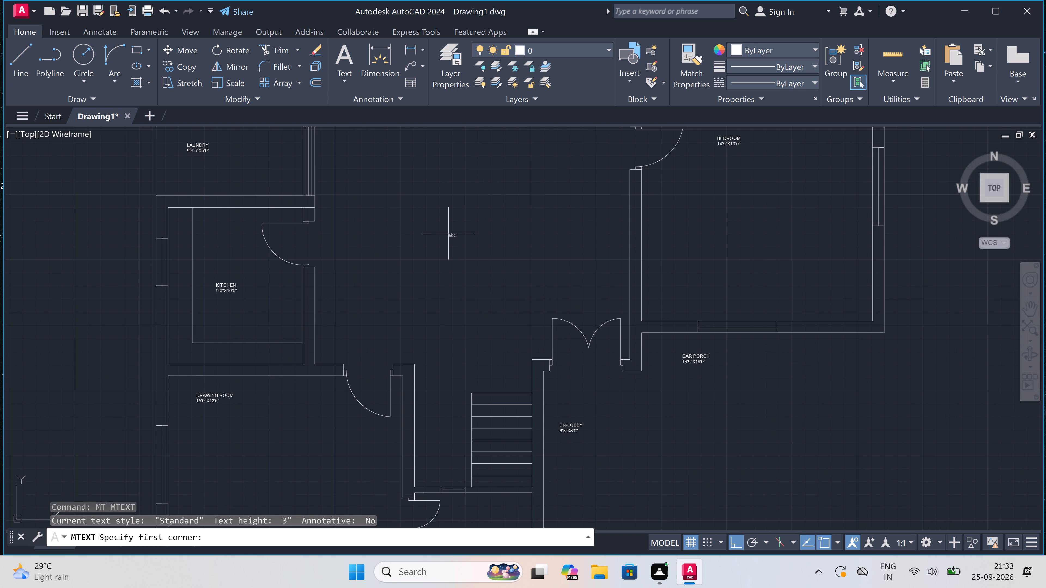
scroll(430, 225, down, 3)
scroll(425, 209, up, 2)
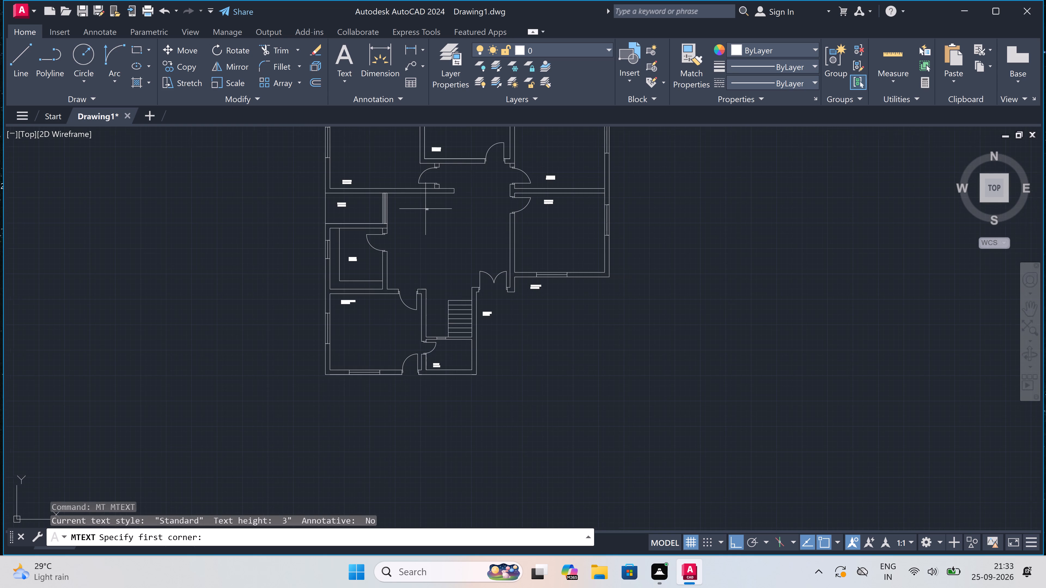
scroll(425, 209, up, 1)
drag(427, 278, 432, 280)
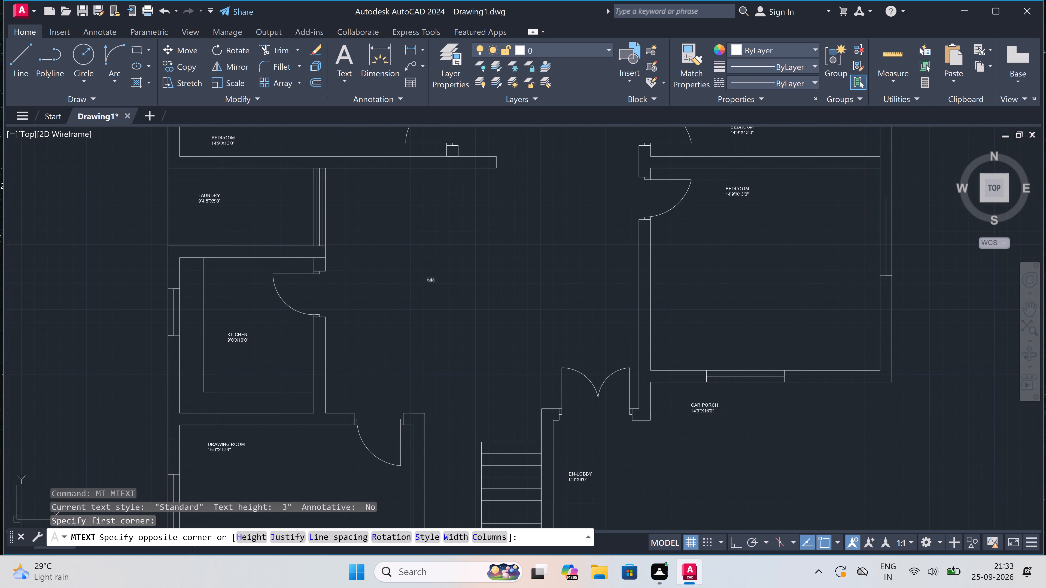
click(550, 317)
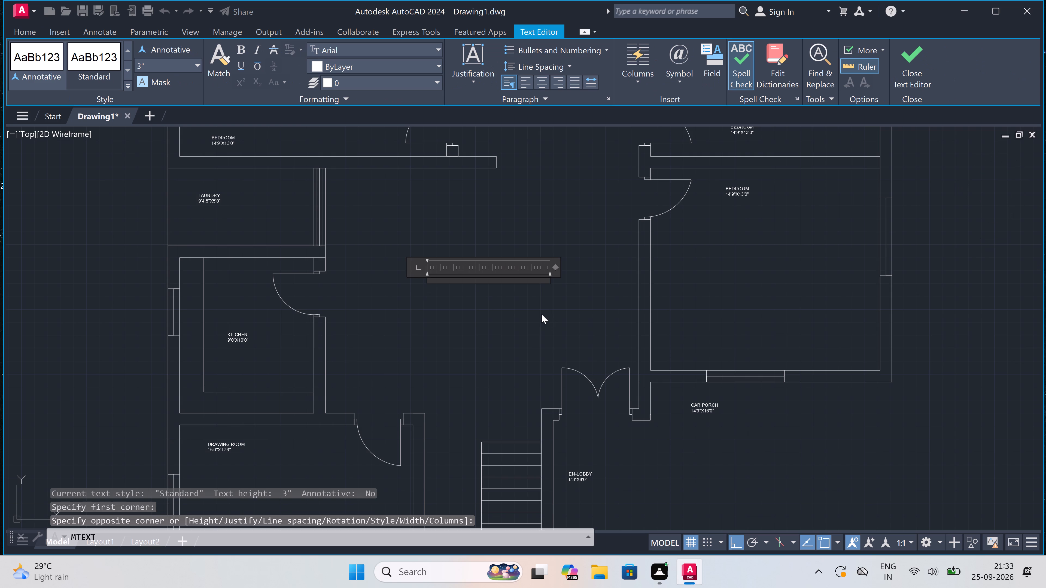
text(LA)
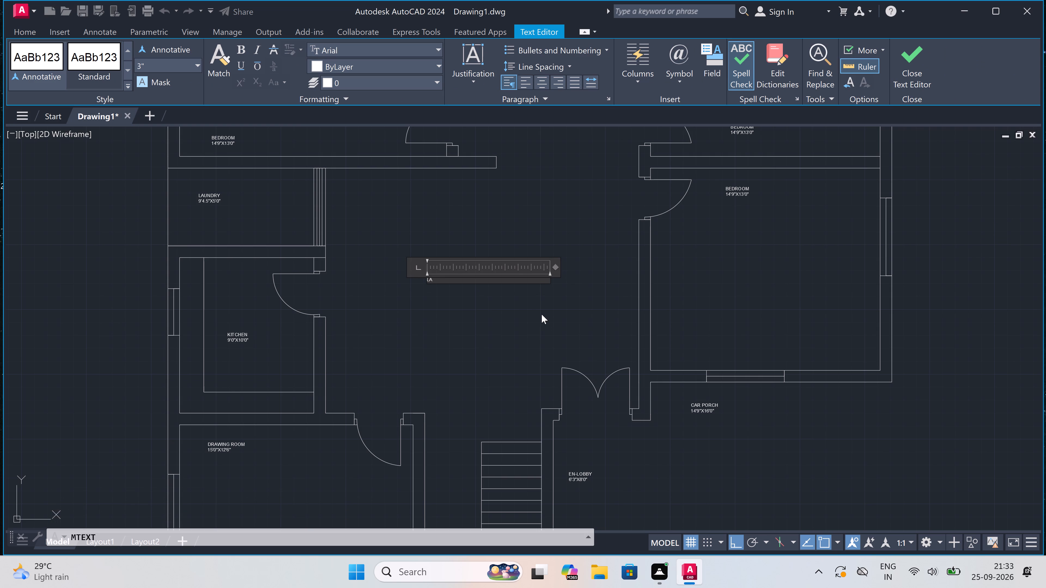
text(UNGE)
scroll(434, 283, up, 2)
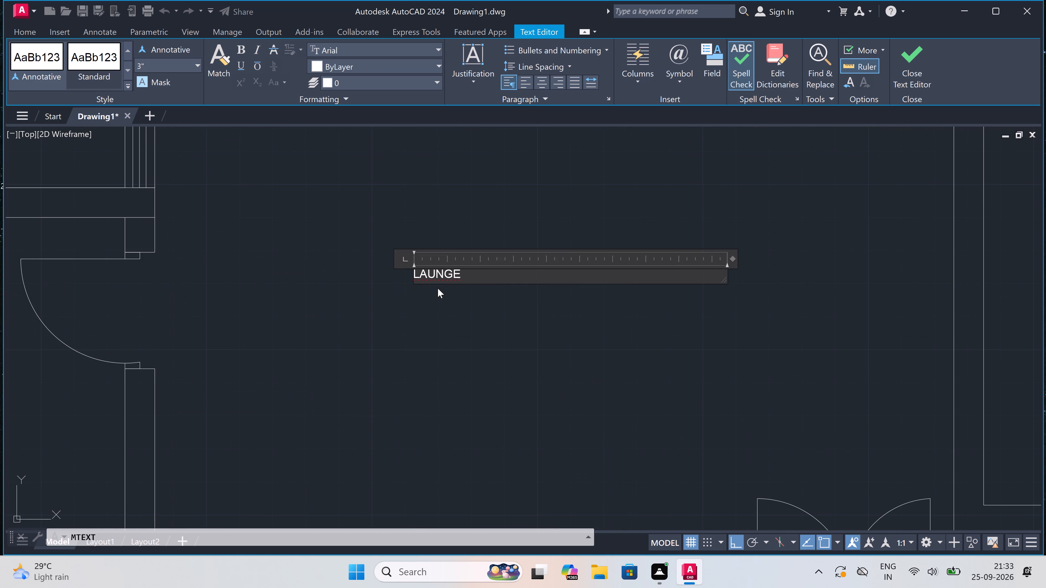
scroll(438, 288, up, 1)
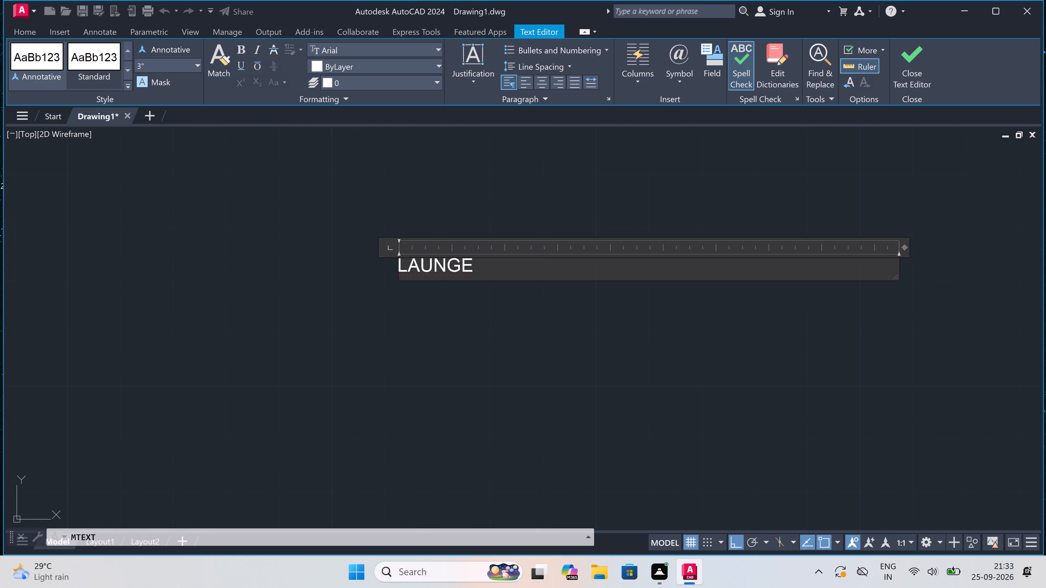
click(416, 264)
key(BackSpace)
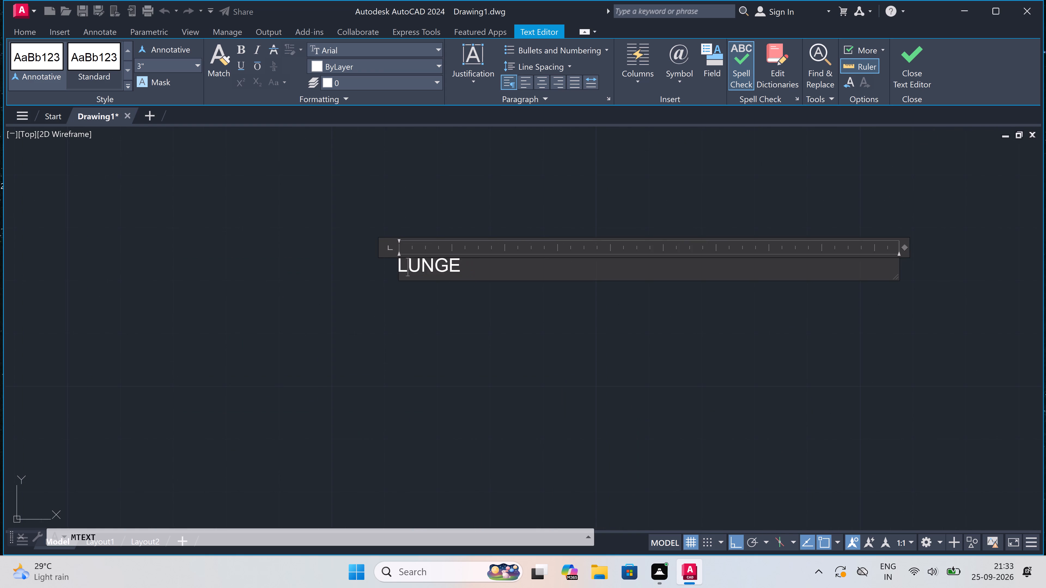
key(o)
double_click(502, 275)
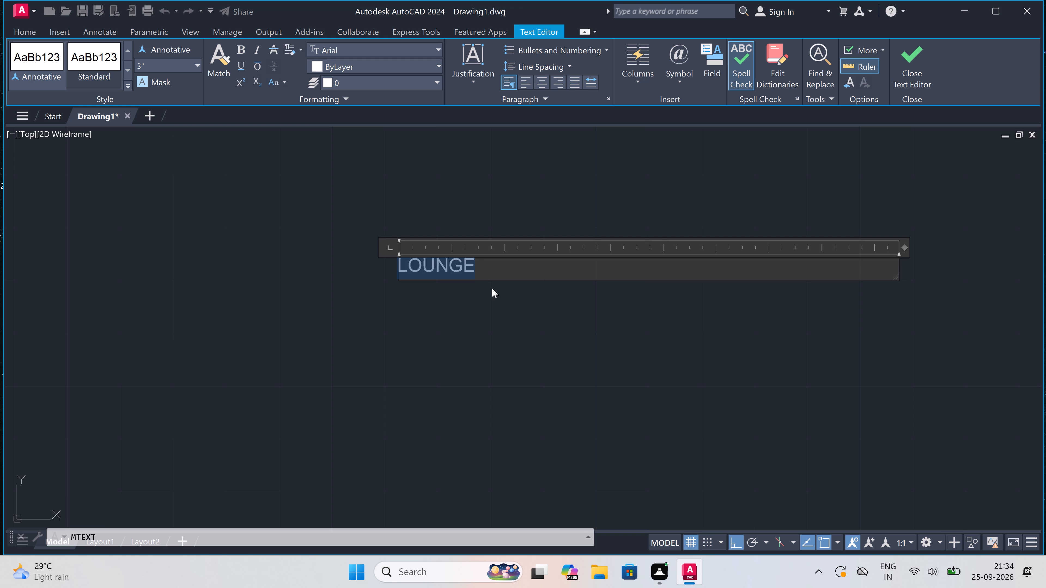
click(491, 257)
key(space)
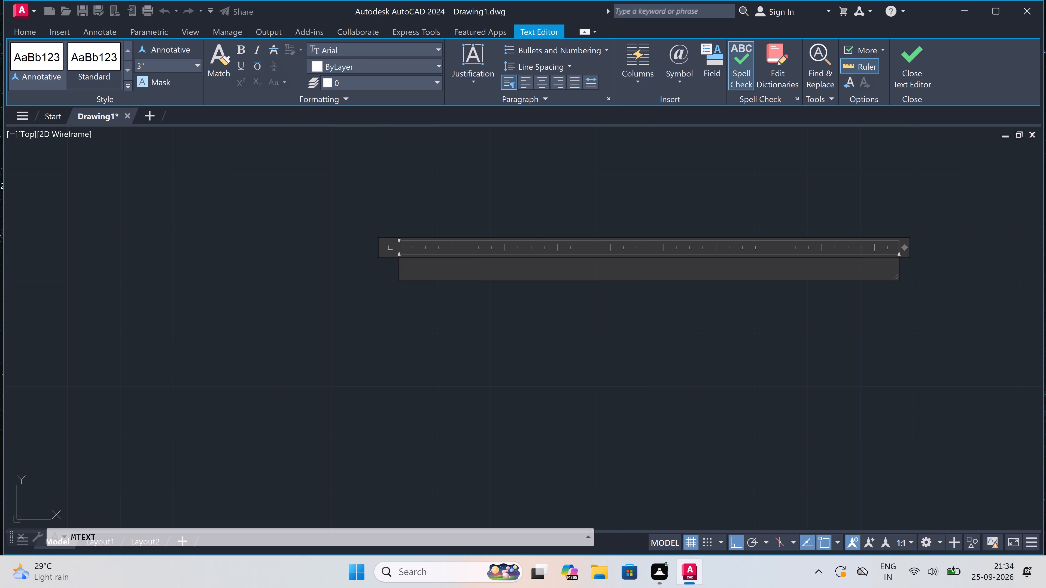
text(LA)
key(BackSpace)
text(OUNGR)
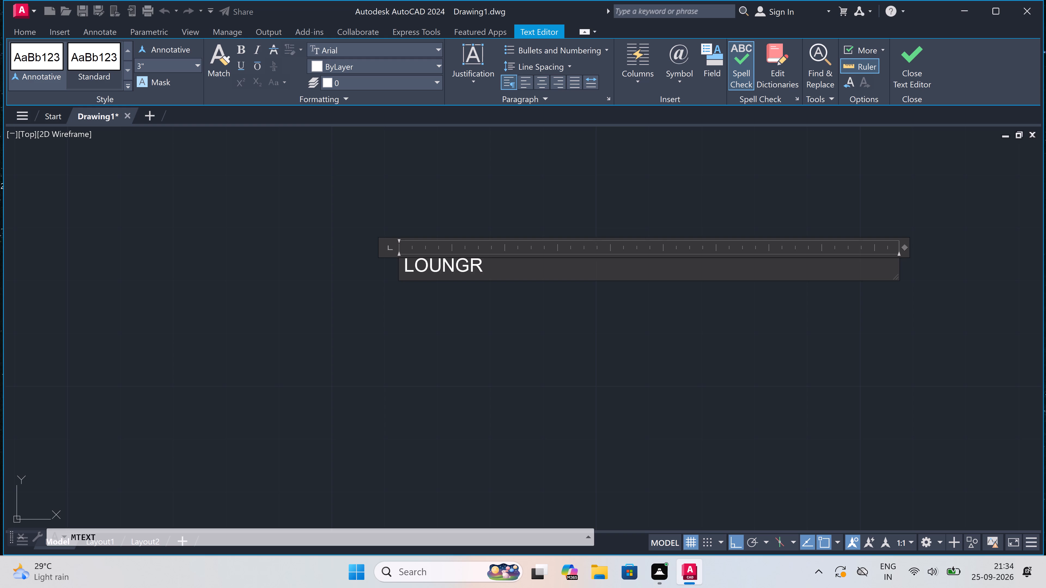
key(BackSpace)
key(e)
key(Return)
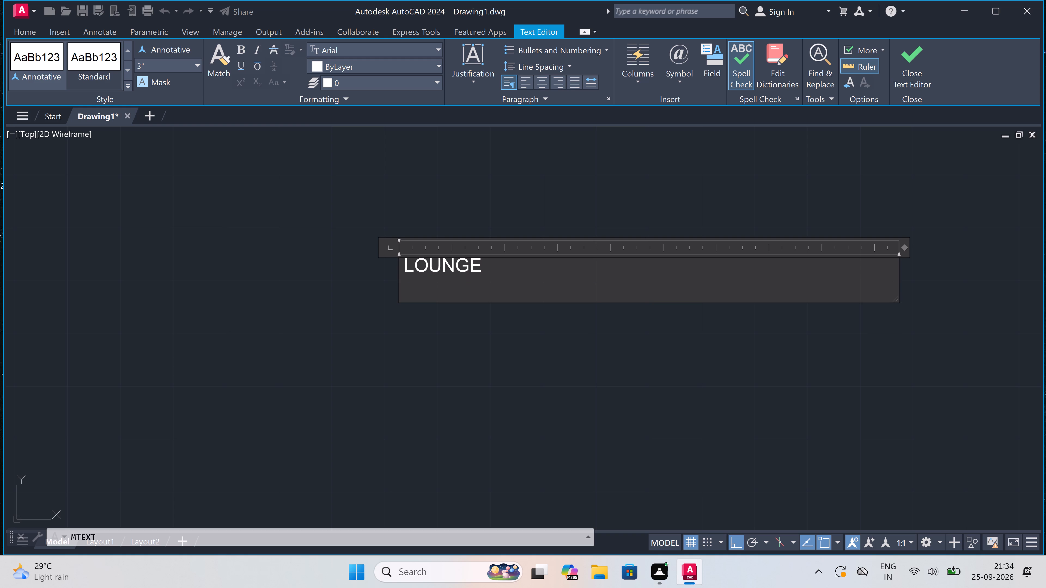
key(1)
text(9')
Complete the lounge label's second line as 19'9"X15'9" and finish the text.
key(9)
key(shift+quotedbl)
key(x)
text(15')
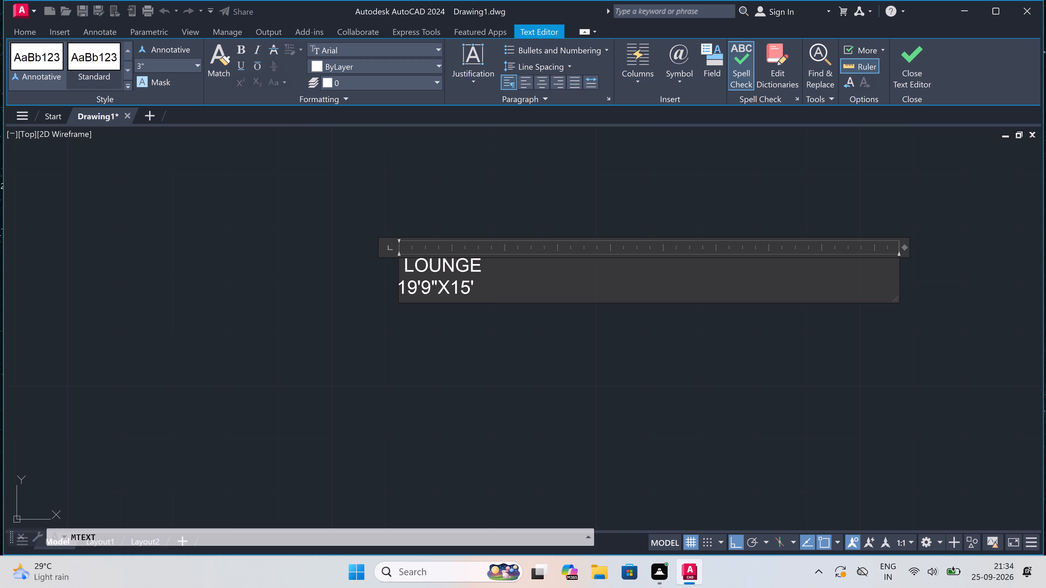
text(9")
double_click(366, 321)
Add multiline text below the plan's south wall reading "GROUND FLOOR PLAN".
scroll(375, 321, down, 5)
scroll(375, 320, up, 1)
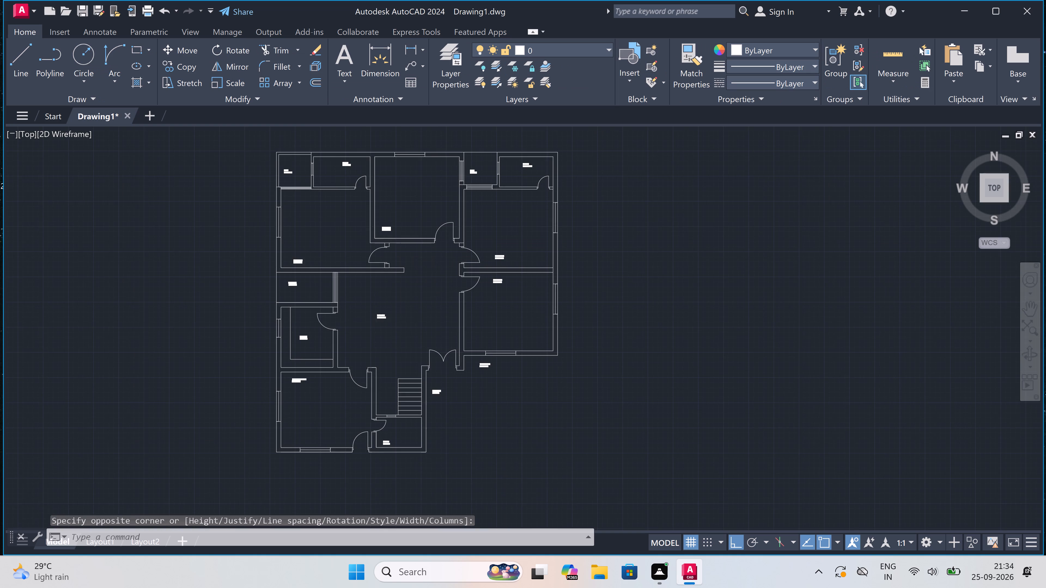
scroll(375, 320, up, 2)
scroll(375, 320, down, 3)
scroll(373, 285, up, 1)
scroll(373, 285, down, 2)
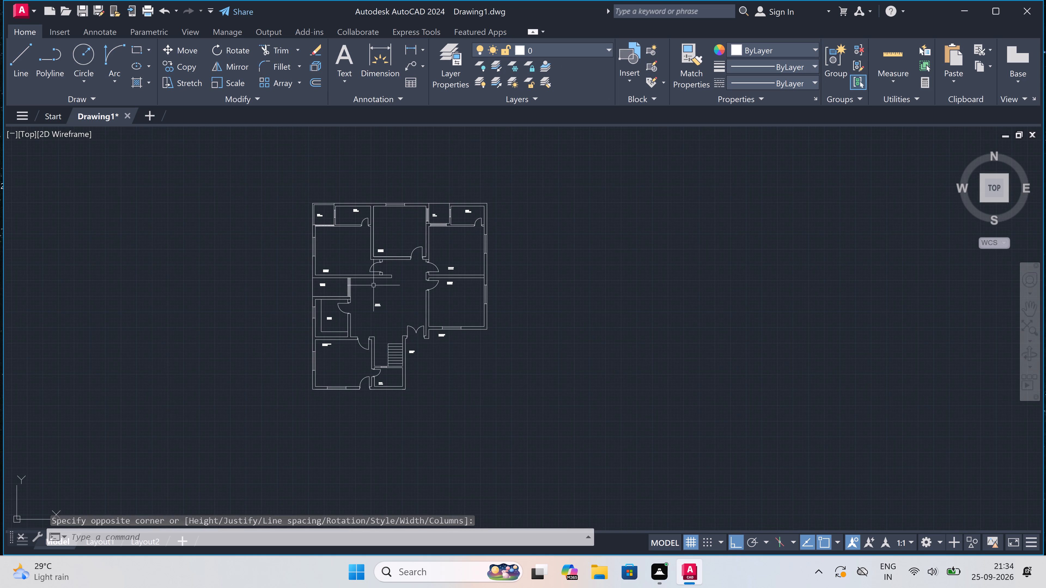
scroll(379, 314, down, 2)
scroll(390, 366, up, 3)
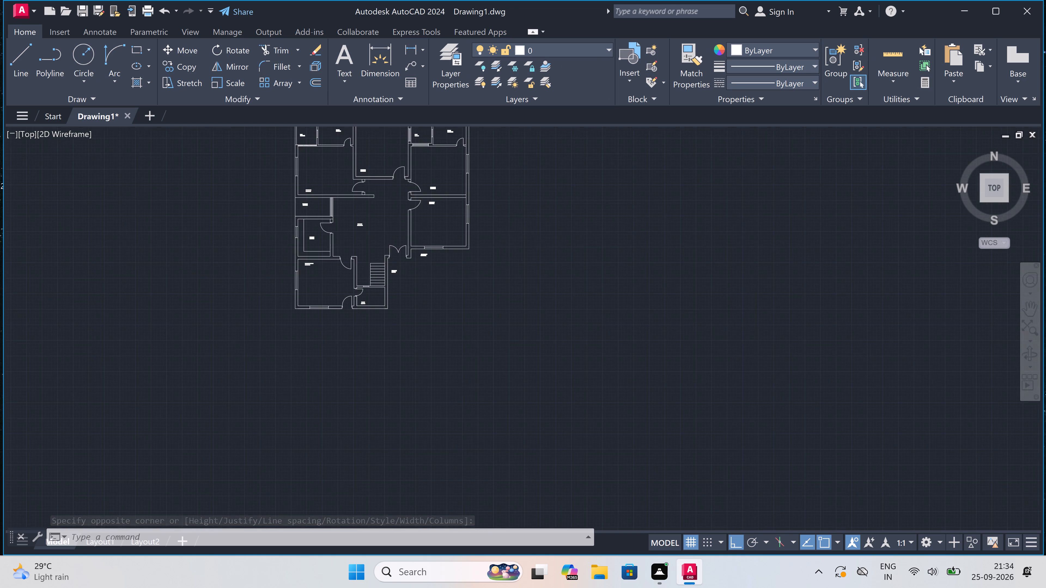
scroll(380, 296, up, 3)
key(space)
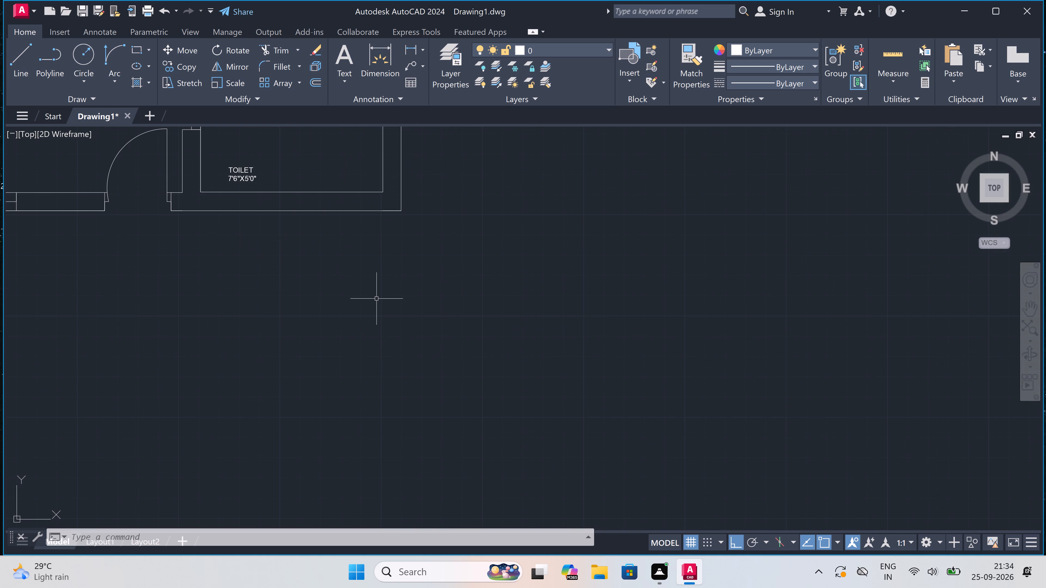
scroll(350, 298, down, 2)
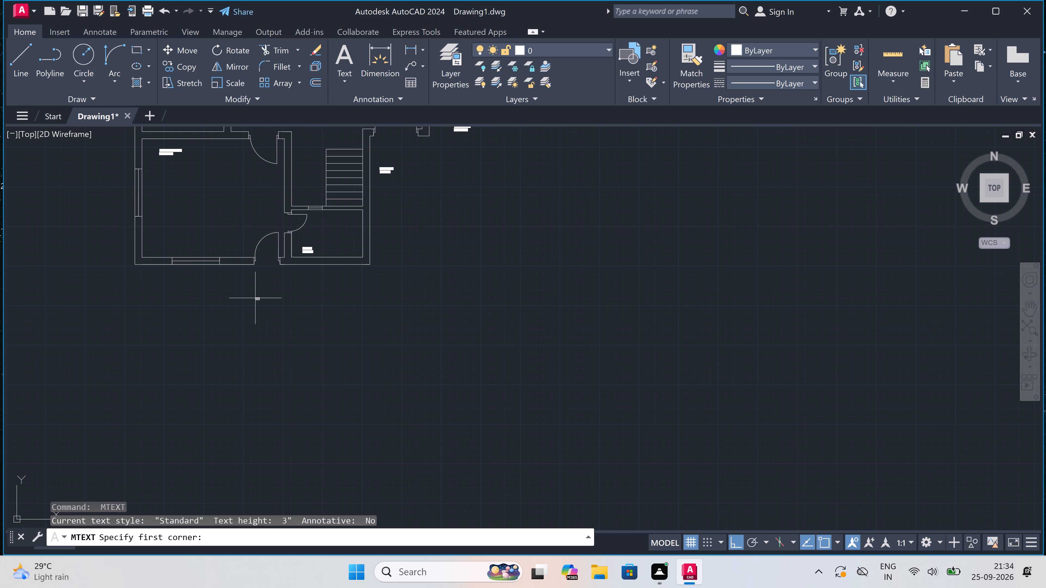
scroll(241, 298, down, 1)
drag(241, 299, 245, 298)
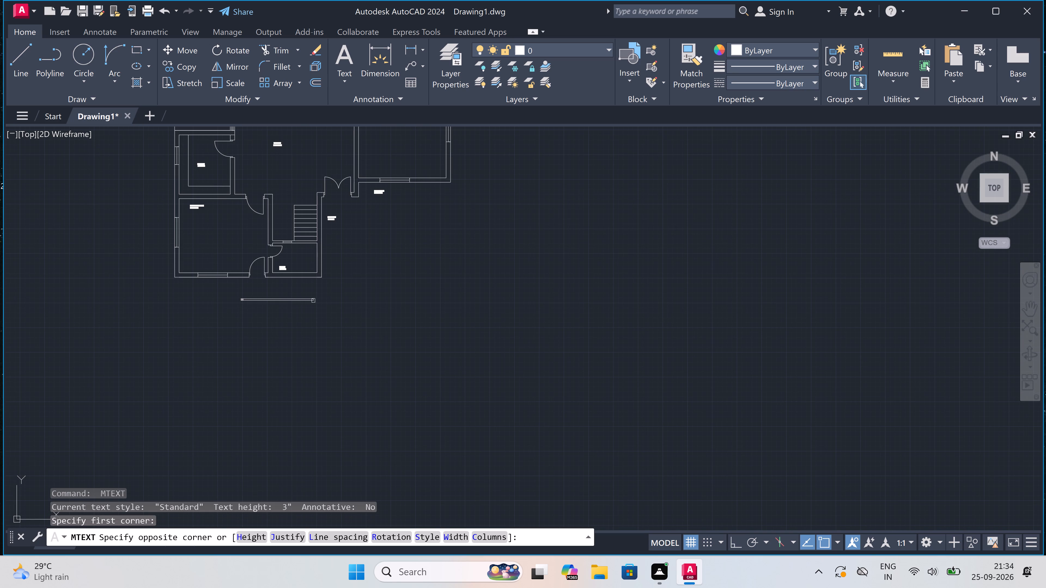
triple_click(457, 321)
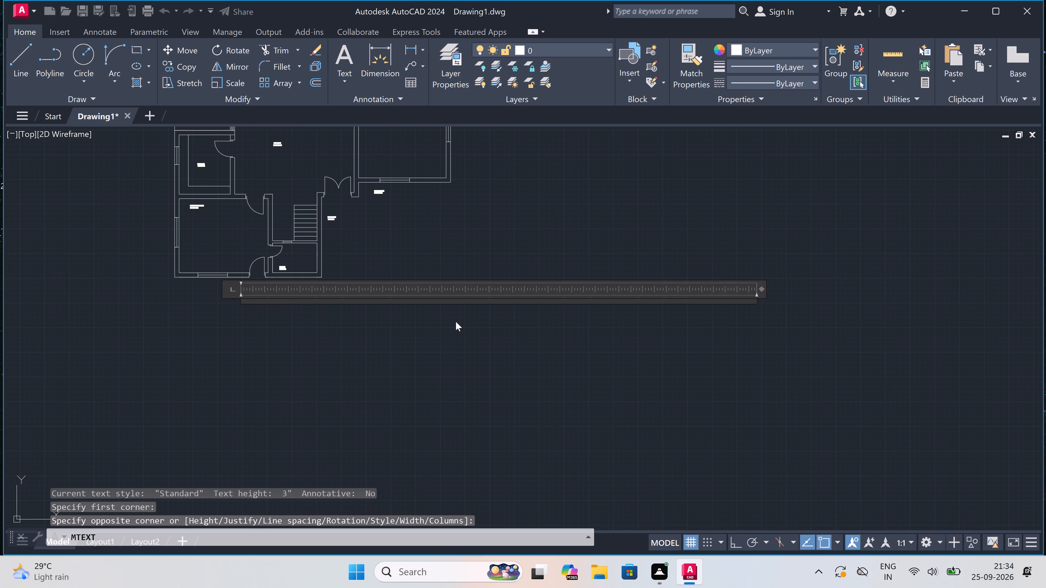
scroll(309, 307, up, 1)
scroll(251, 318, up, 1)
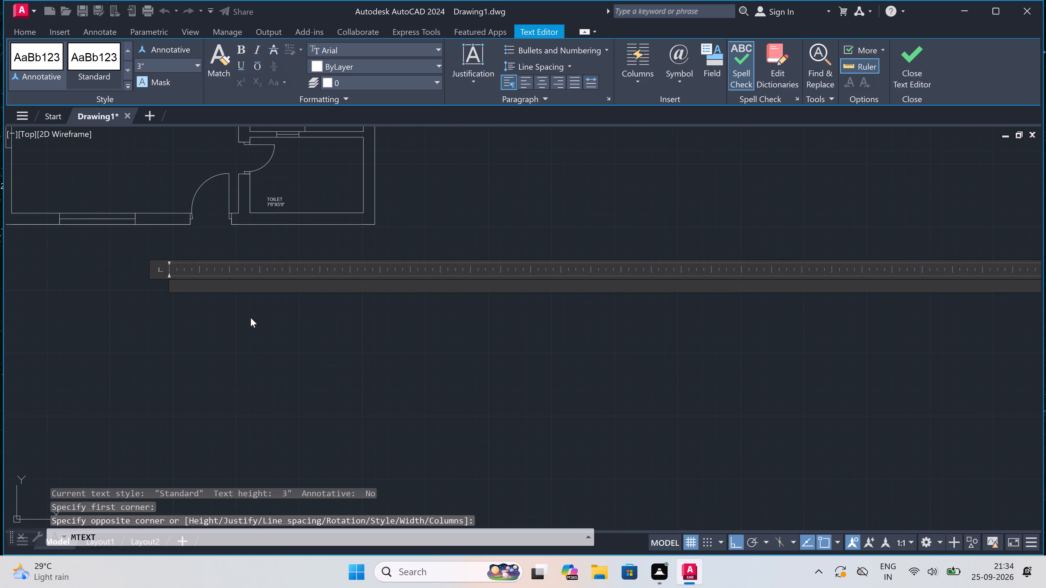
text(GROUND)
key(space)
text(FK)
key(BackSpace)
text(LOOR PL)
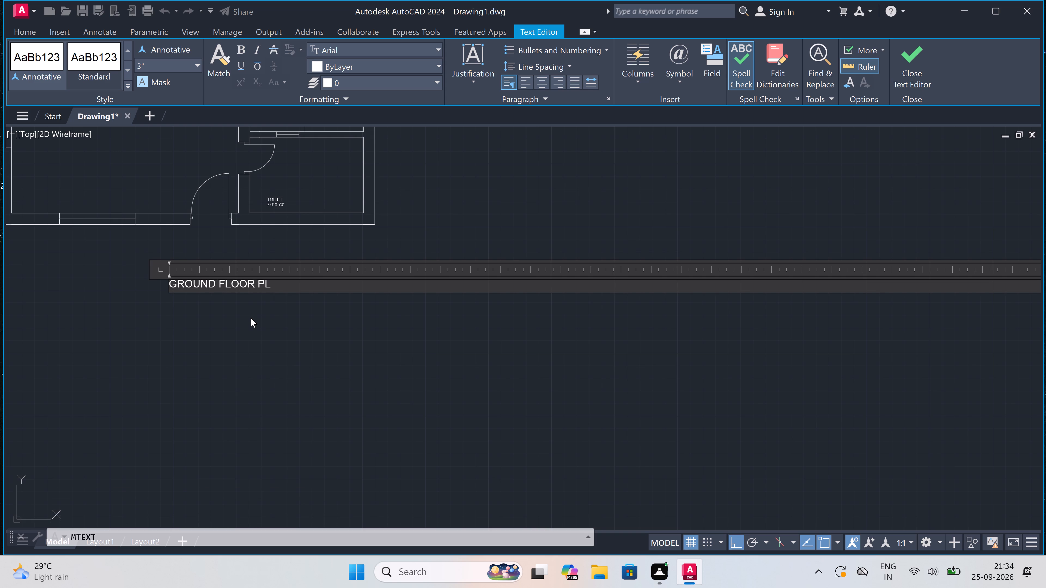
text(AN)
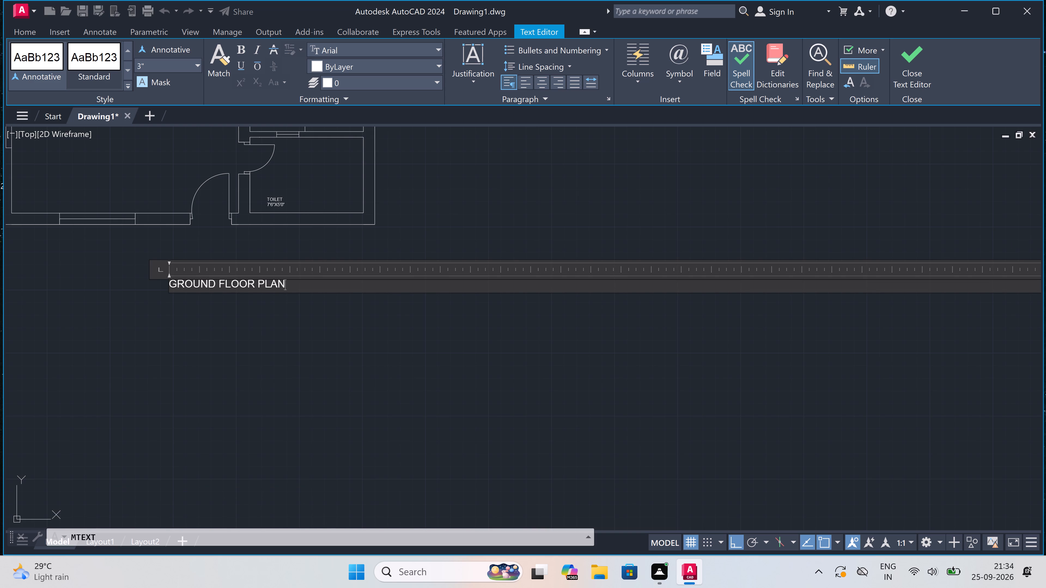
click(261, 333)
Select the plan title and all similar multiline texts, and set their text height to 7".
drag(221, 275, 219, 278)
click(192, 304)
right_click(245, 320)
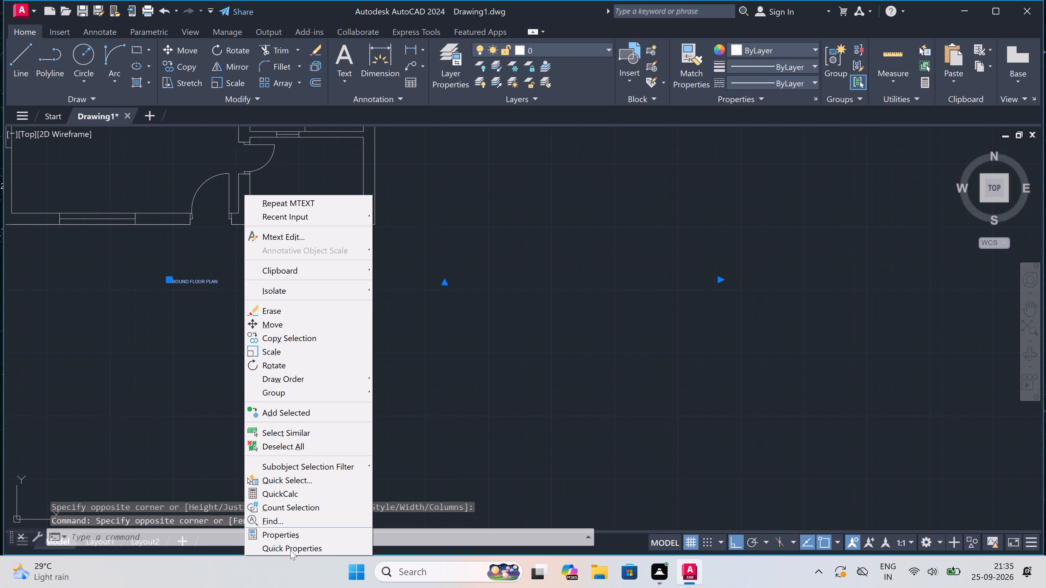
double_click(290, 535)
right_click(291, 414)
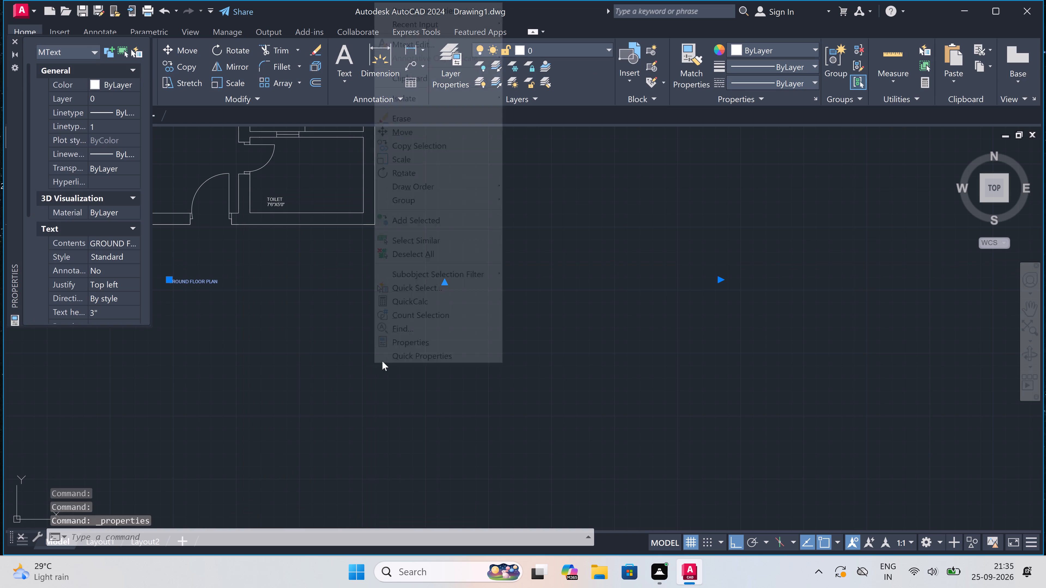
click(420, 237)
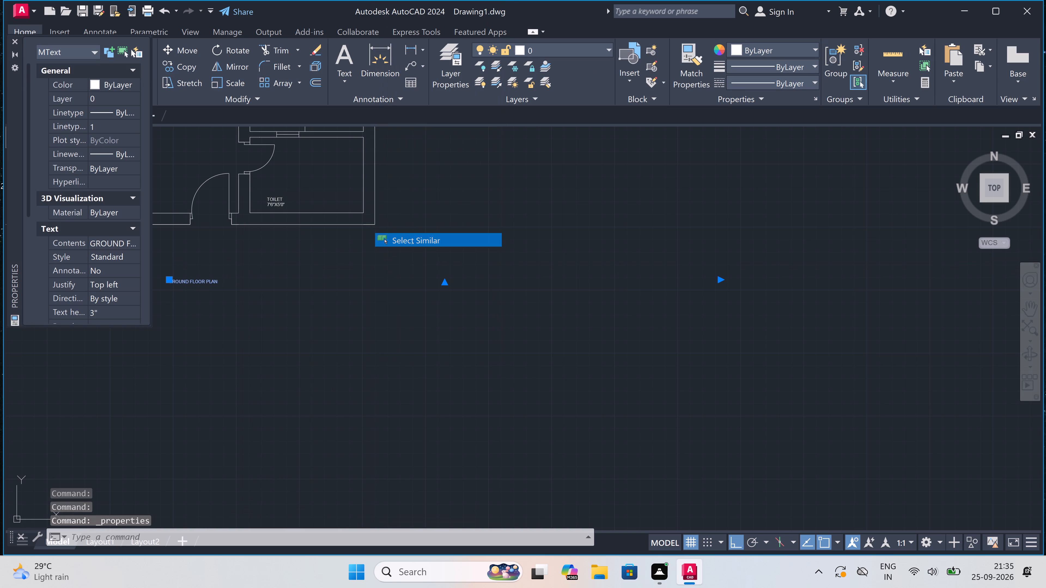
click(124, 313)
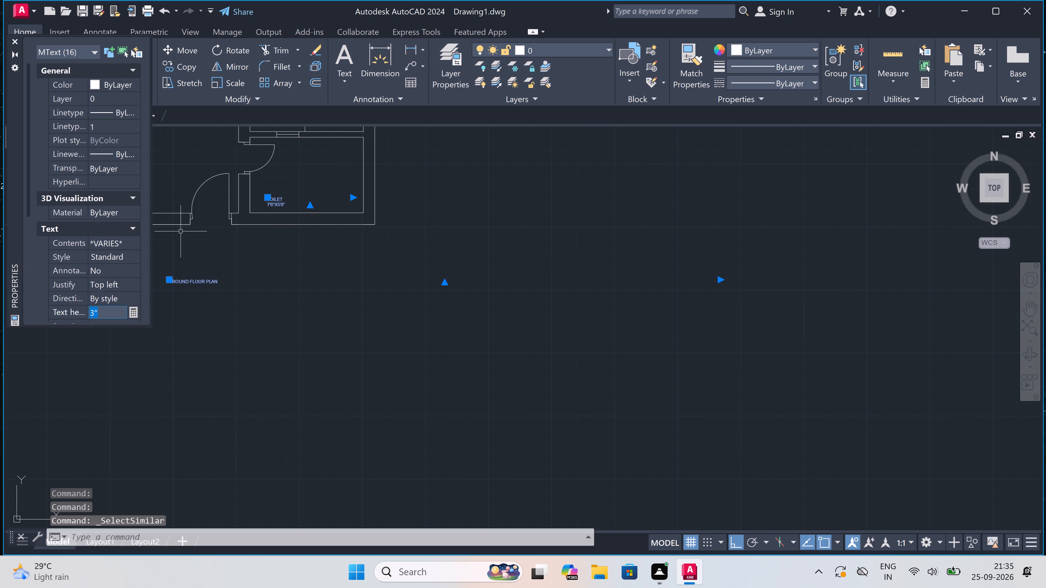
key(BackSpace)
key(7)
key(Return)
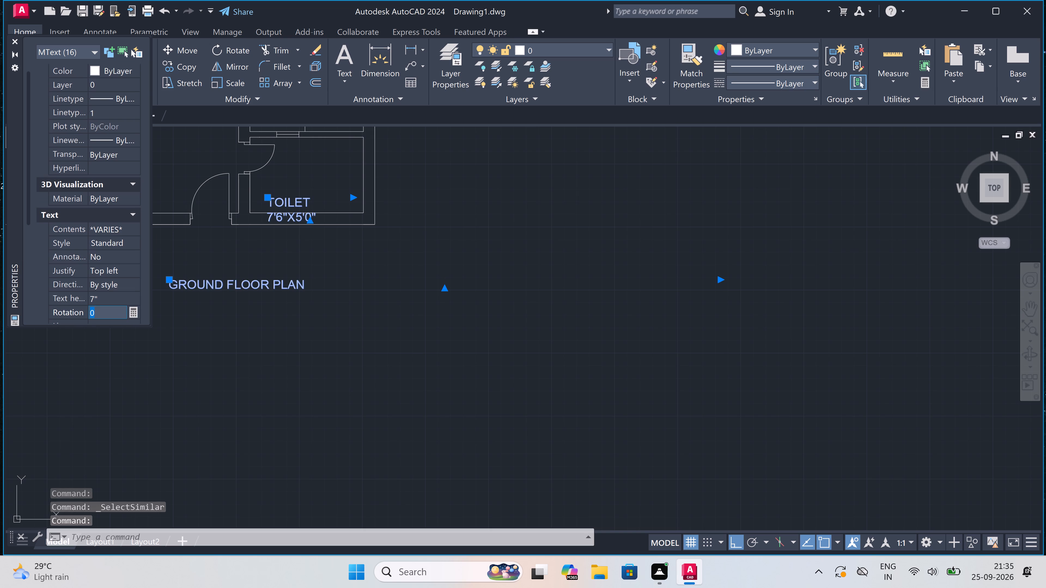
click(240, 343)
key(Escape)
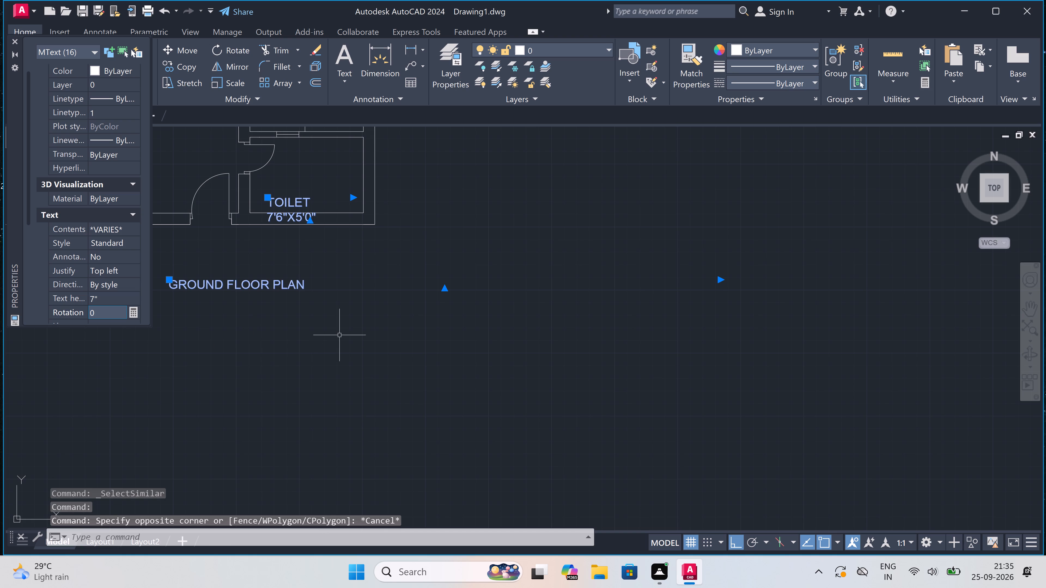
key(Escape)
Move the label of the 7'6"X5'0" toilet beside the staircase up and slightly west so it fits inside the room.
scroll(339, 335, down, 5)
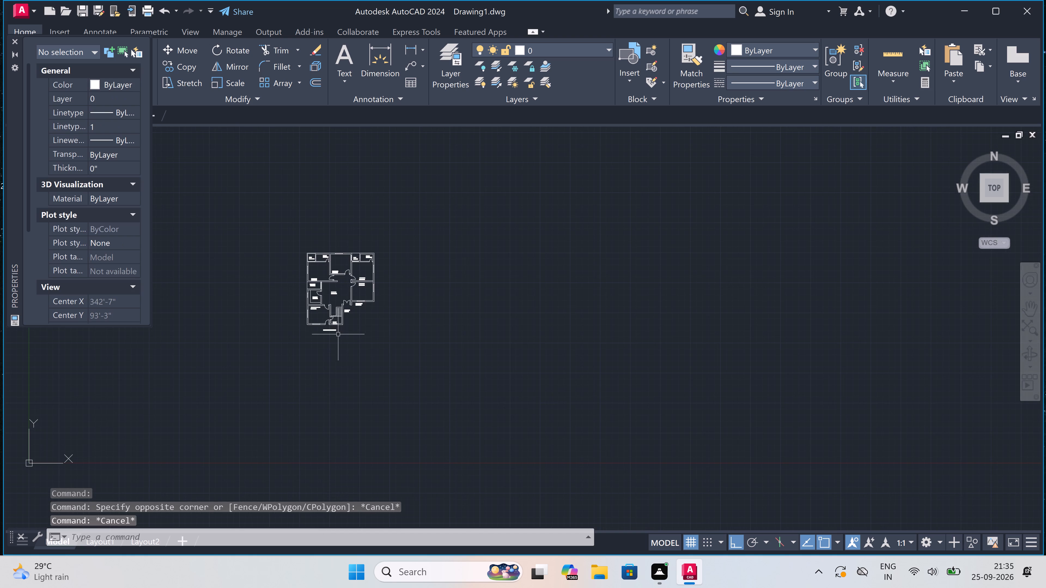
scroll(314, 328, up, 3)
scroll(395, 319, up, 3)
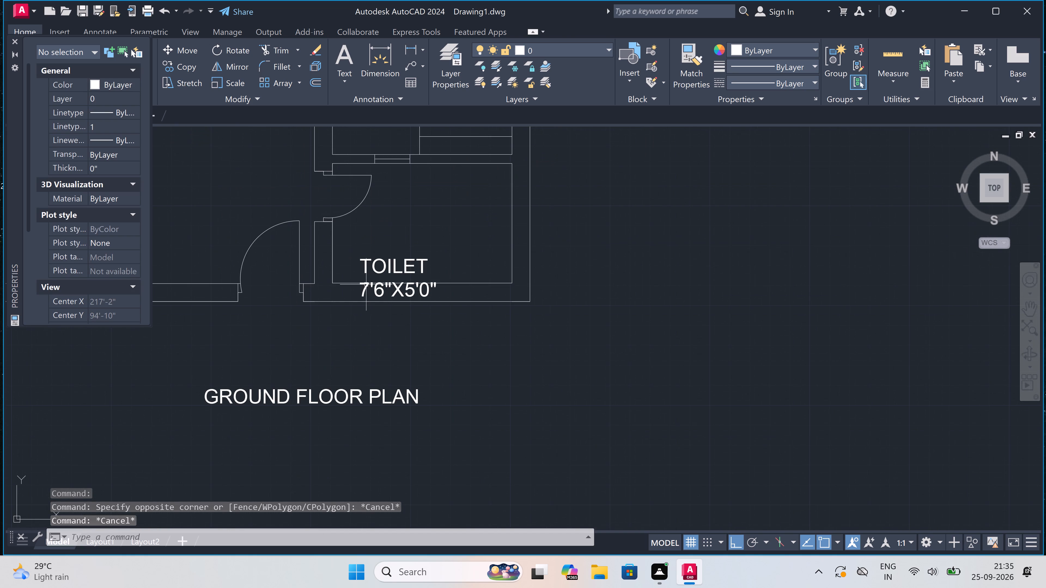
click(364, 264)
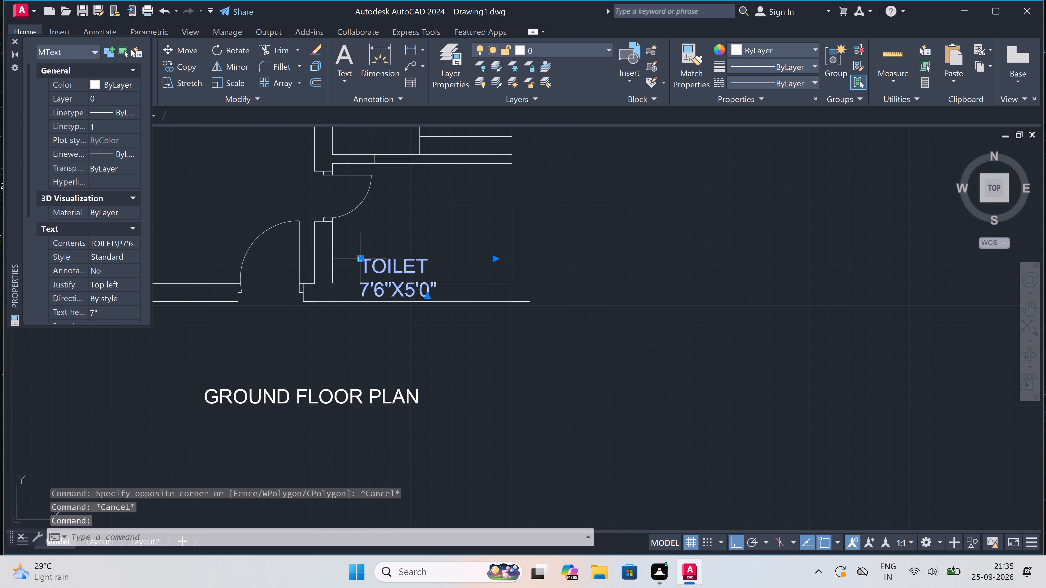
click(360, 257)
scroll(336, 229, up, 3)
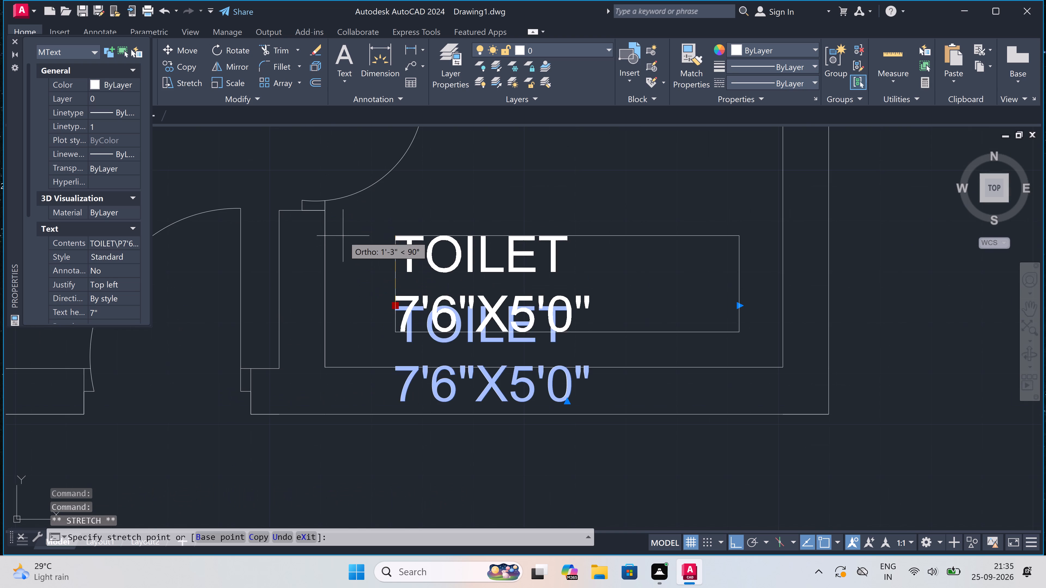
key(F8)
scroll(348, 242, up, 1)
click(350, 237)
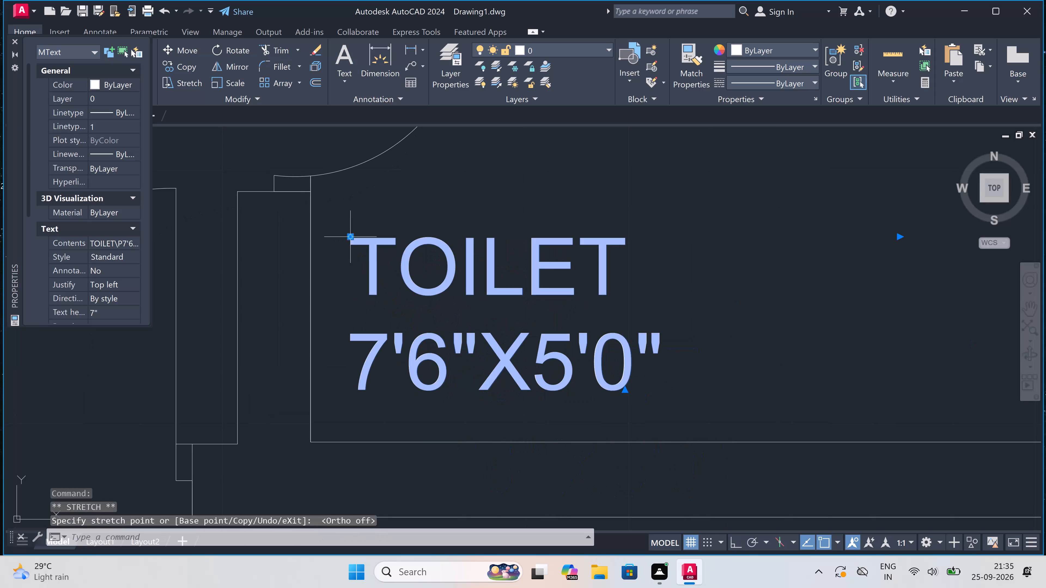
key(Escape)
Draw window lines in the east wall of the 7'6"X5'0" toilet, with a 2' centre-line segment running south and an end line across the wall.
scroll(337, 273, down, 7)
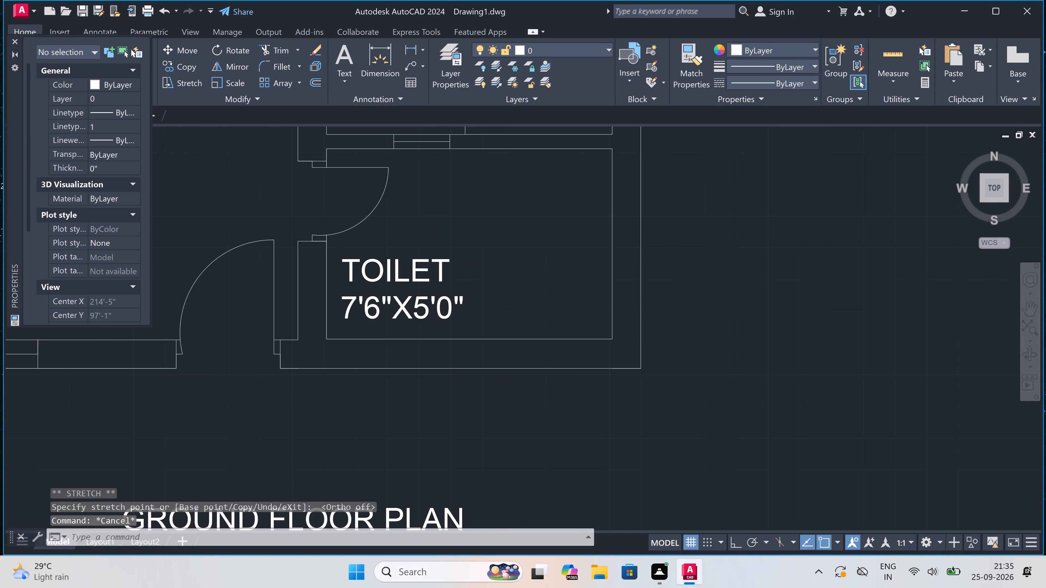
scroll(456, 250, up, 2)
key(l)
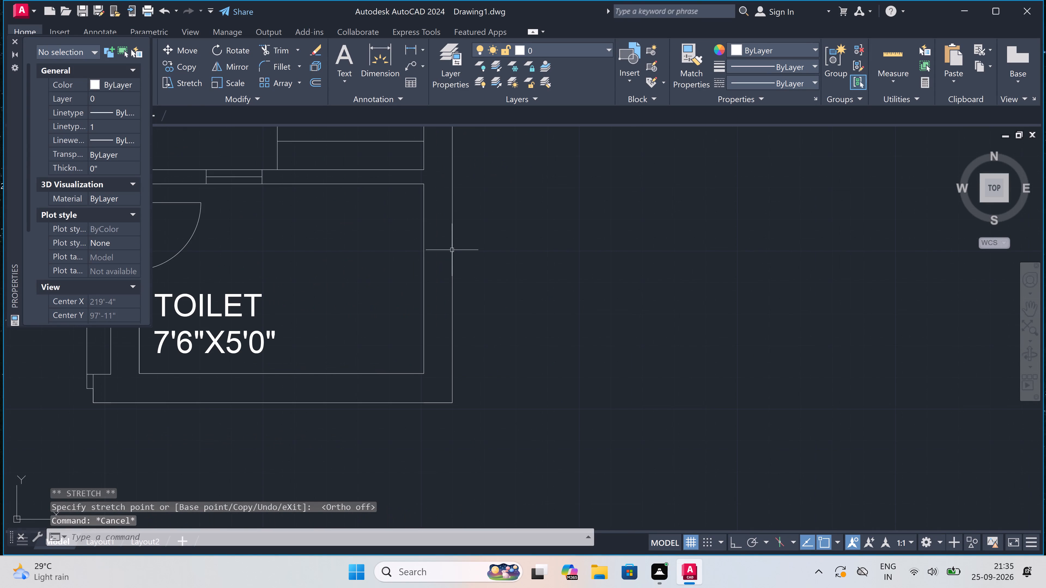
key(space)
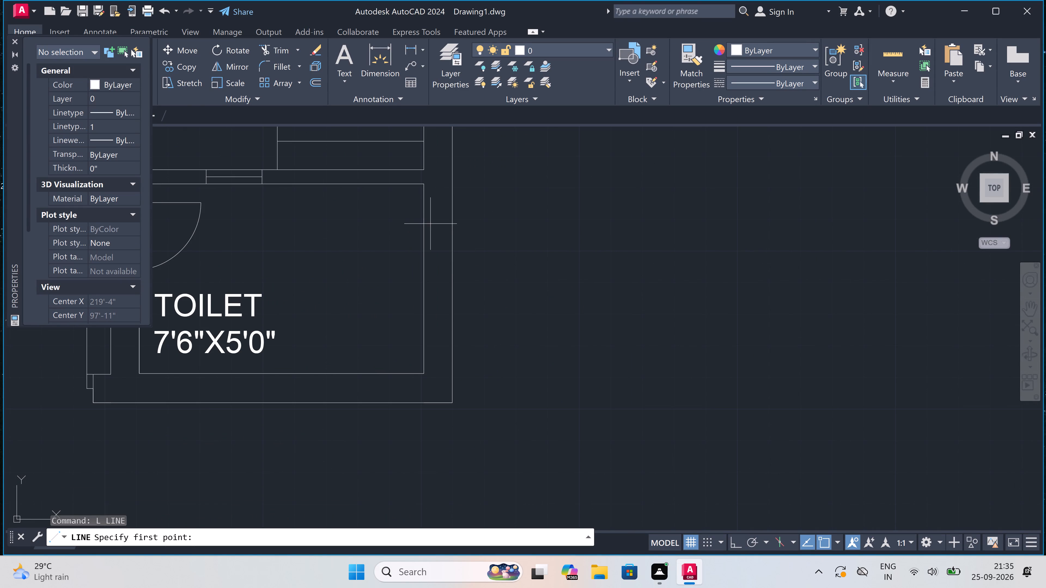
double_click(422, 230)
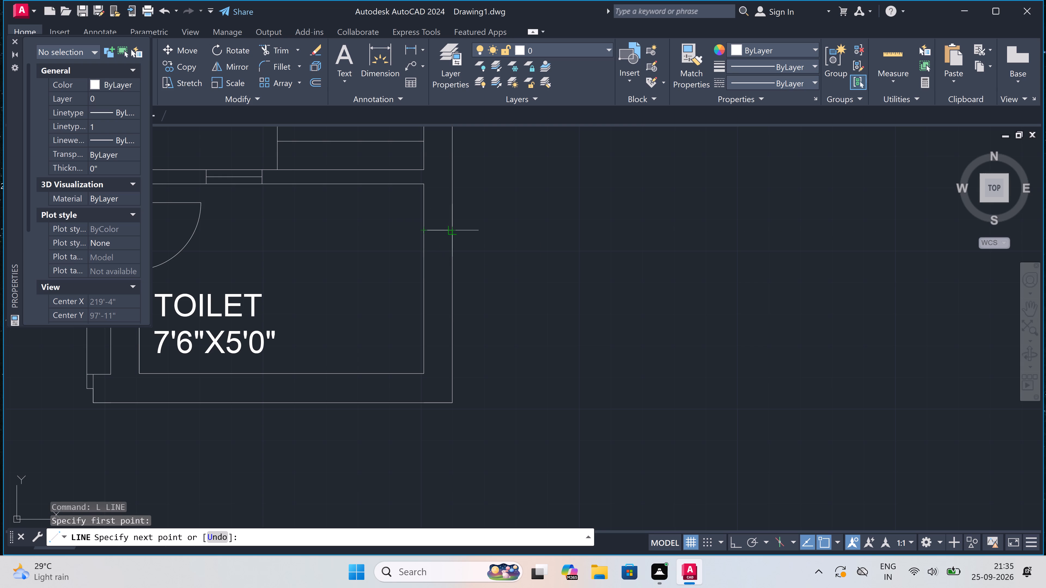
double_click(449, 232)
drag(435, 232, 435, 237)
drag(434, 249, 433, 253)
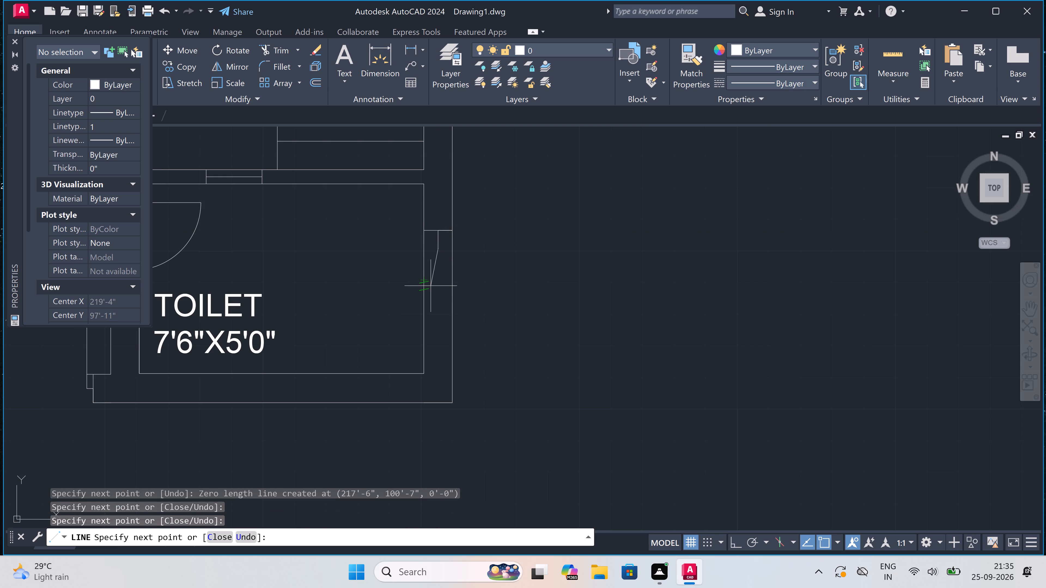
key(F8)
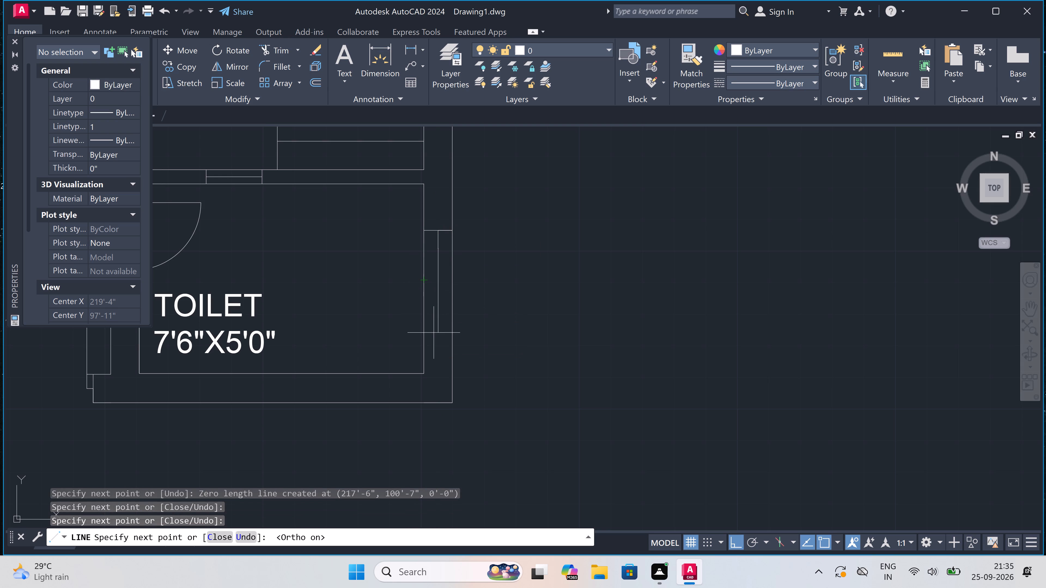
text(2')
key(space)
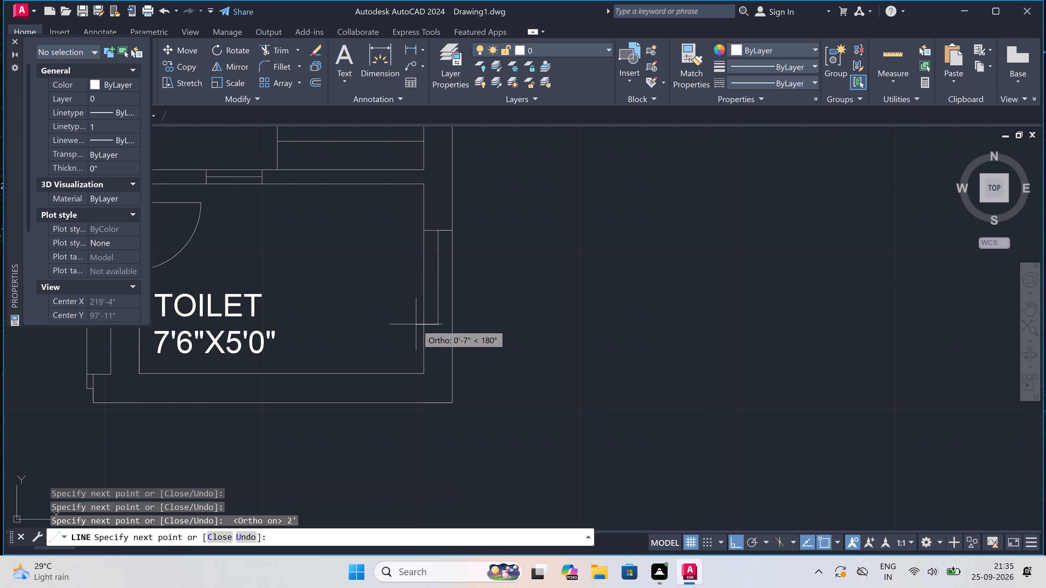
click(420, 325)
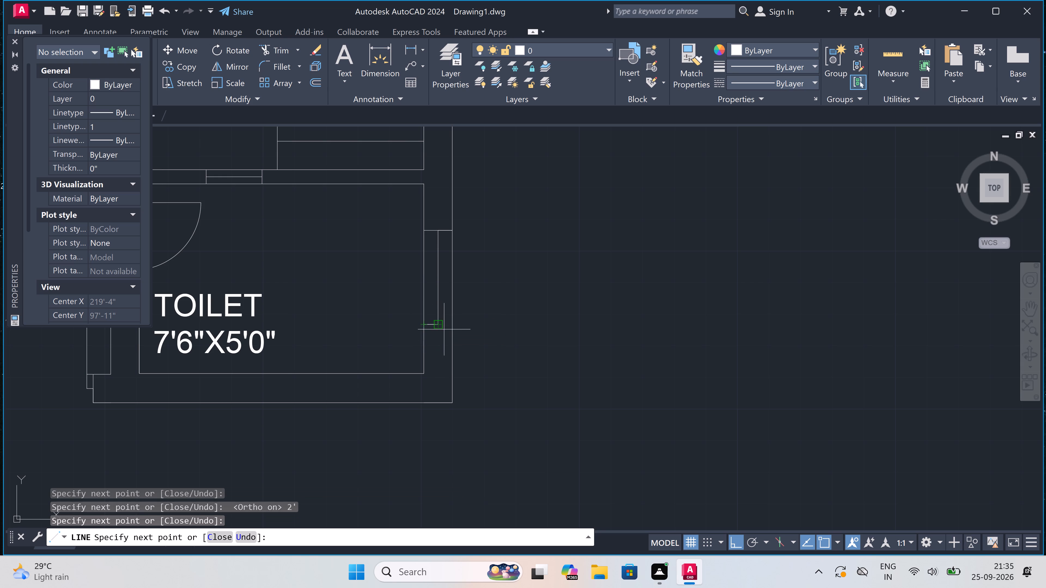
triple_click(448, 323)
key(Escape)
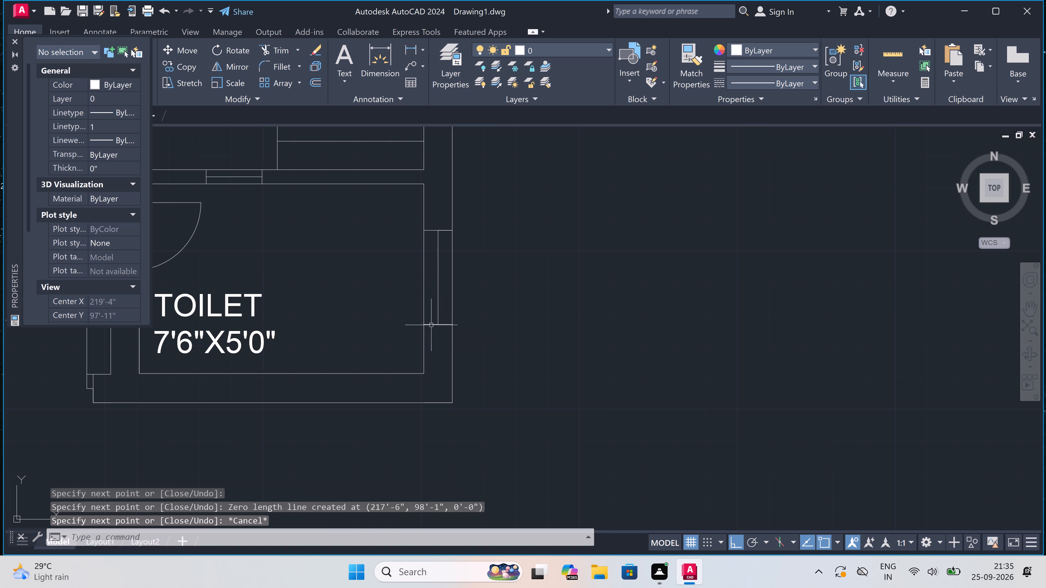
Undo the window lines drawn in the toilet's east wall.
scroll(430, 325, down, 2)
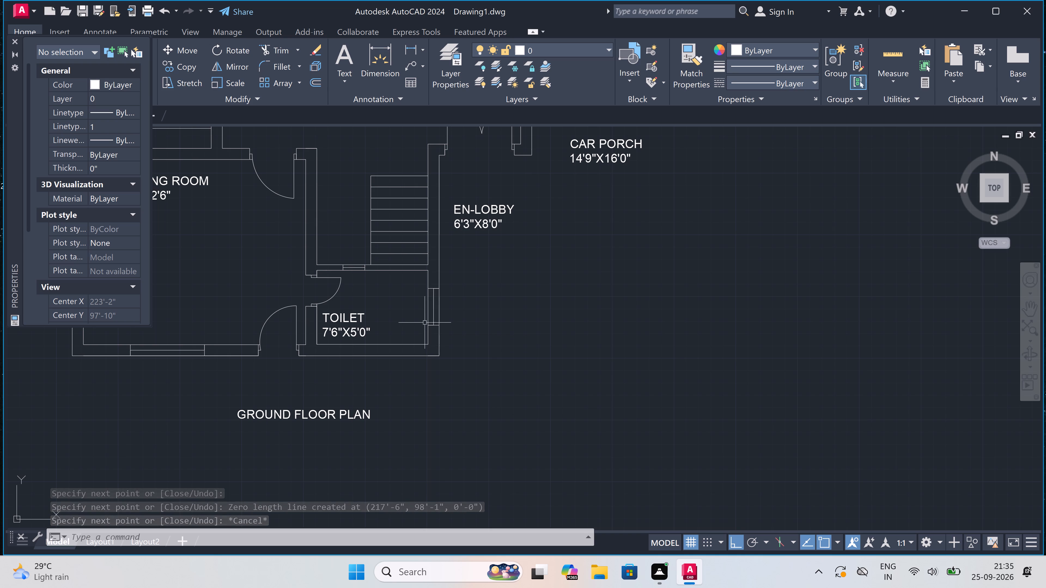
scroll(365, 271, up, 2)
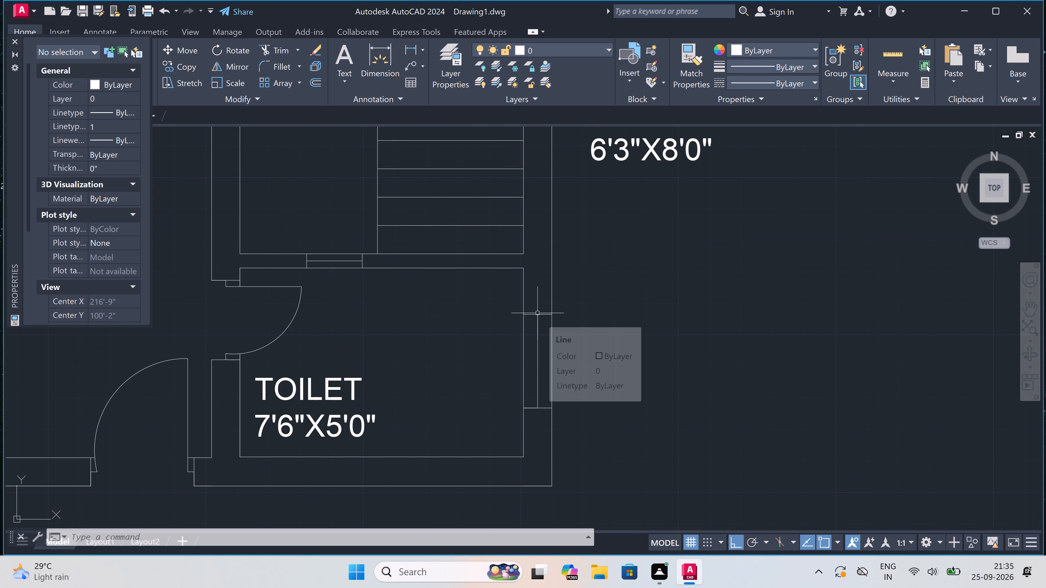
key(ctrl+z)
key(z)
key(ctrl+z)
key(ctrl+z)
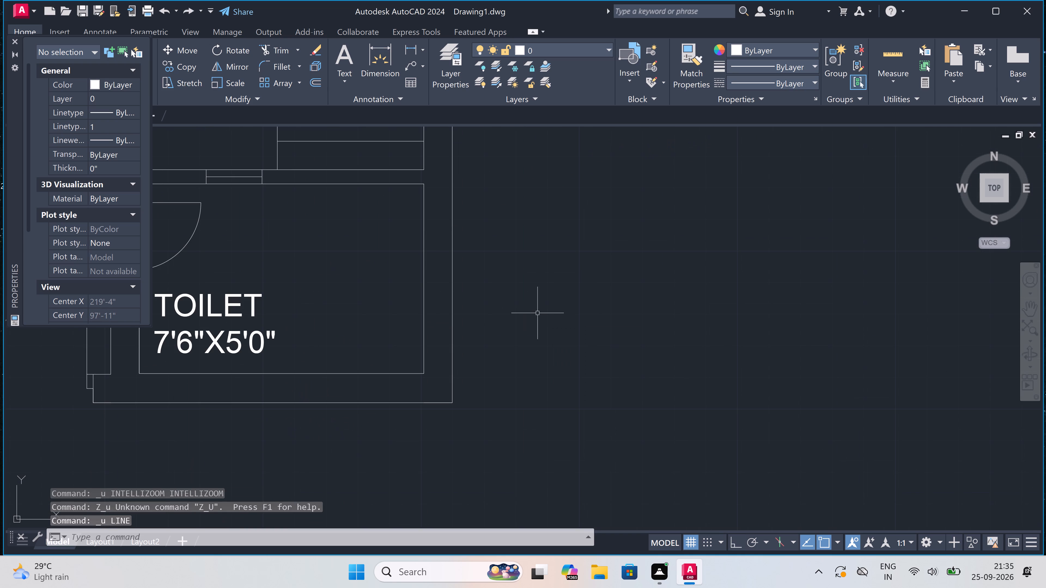
Enlarge the GROUND FLOOR PLAN title's text height to 1', and finally to 1.5'.
scroll(537, 312, down, 5)
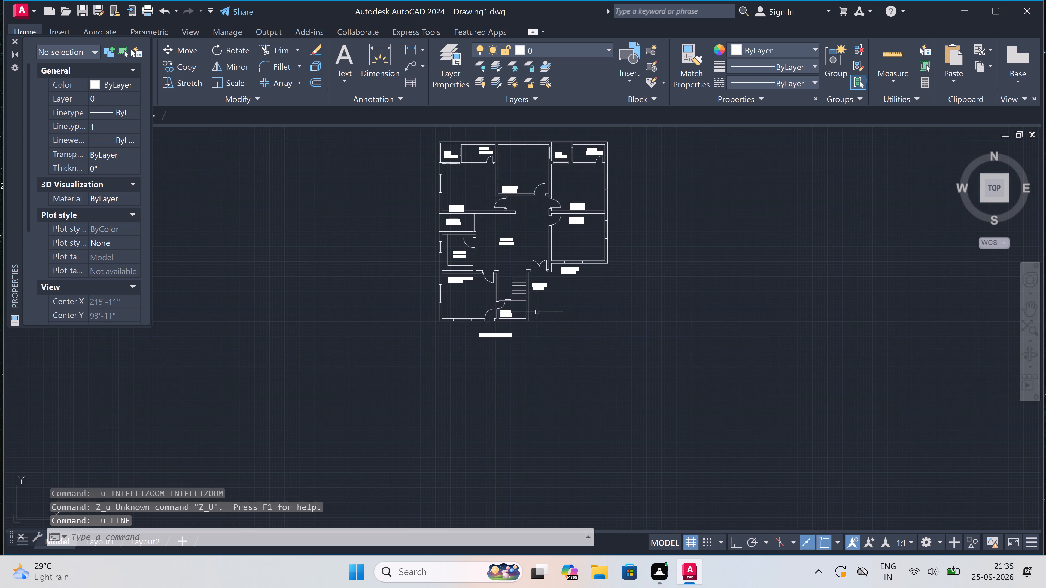
scroll(512, 331, up, 2)
drag(510, 332, 493, 344)
click(390, 394)
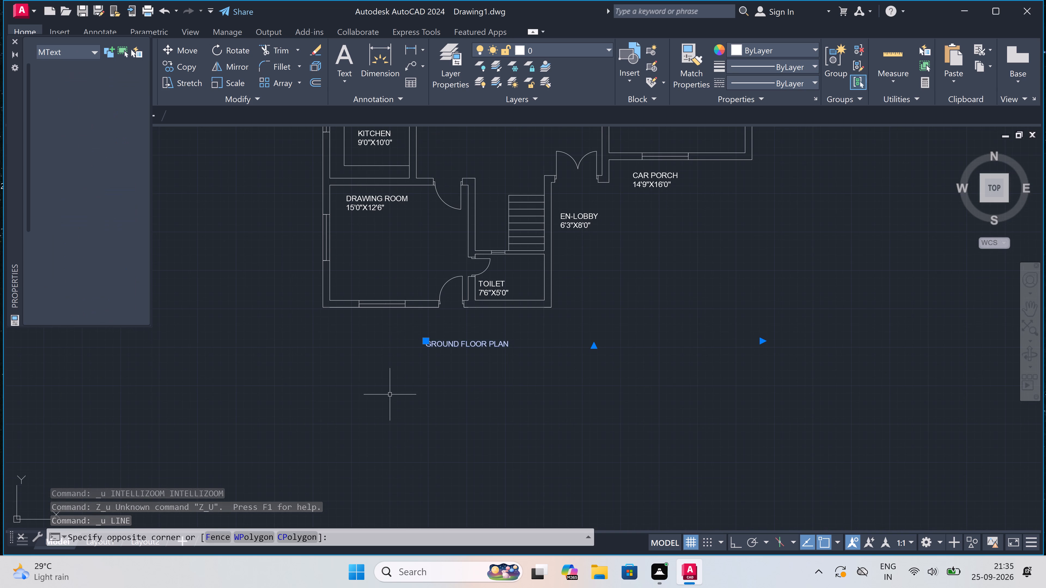
click(115, 316)
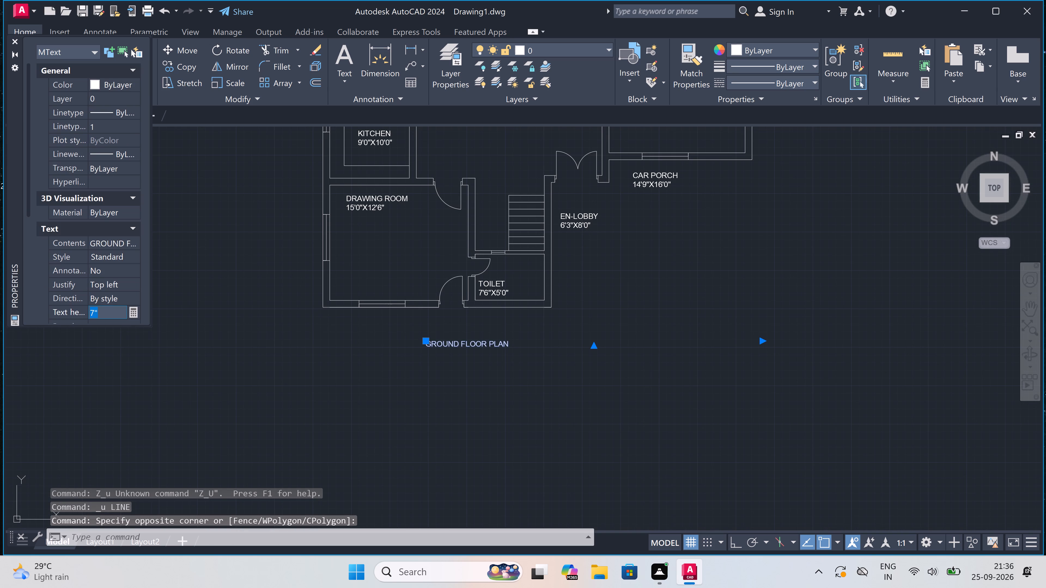
key(BackSpace)
text(1')
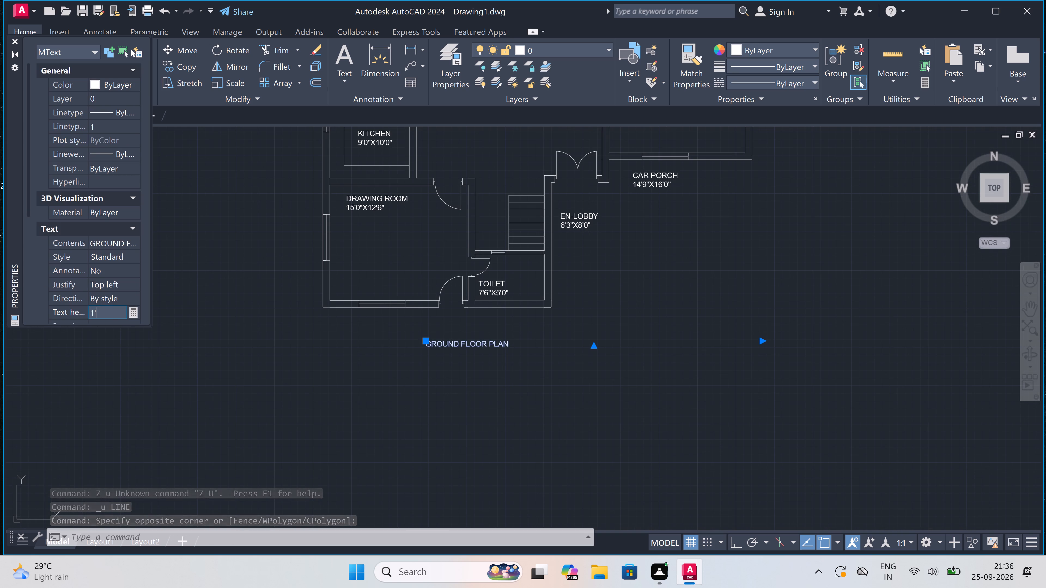
click(260, 405)
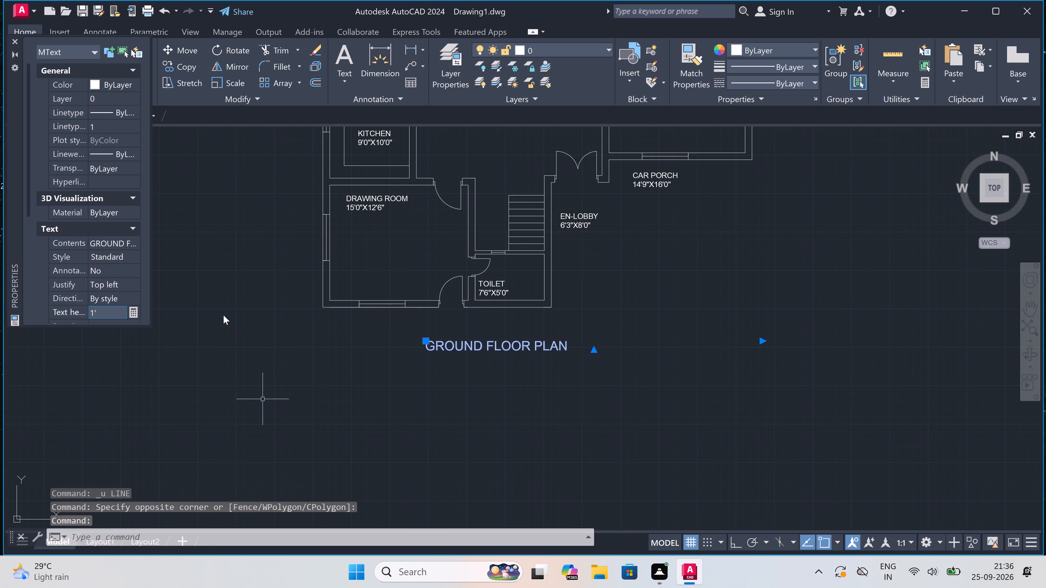
click(102, 315)
key(BackSpace)
key(period)
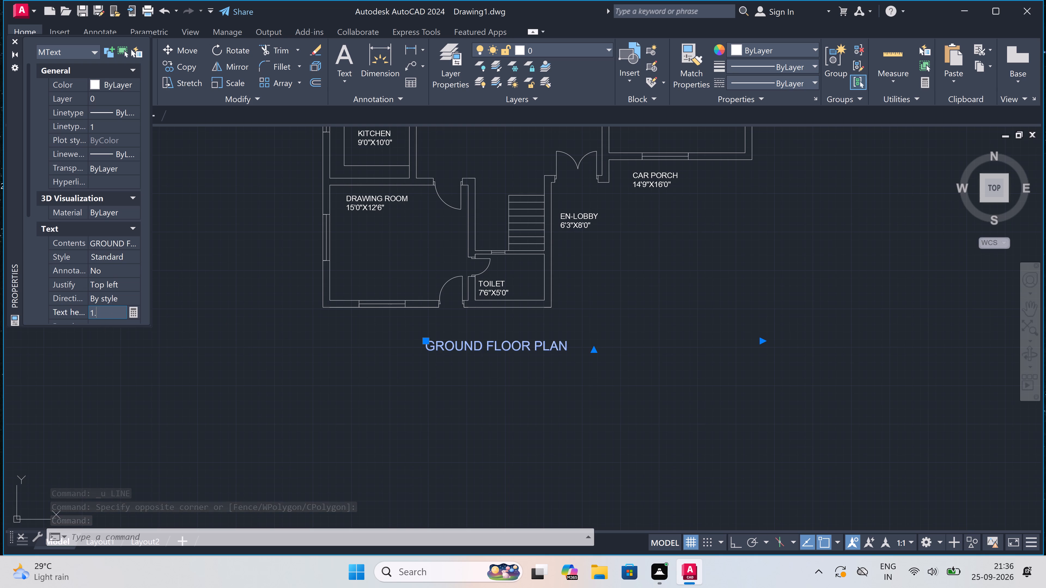
key(5)
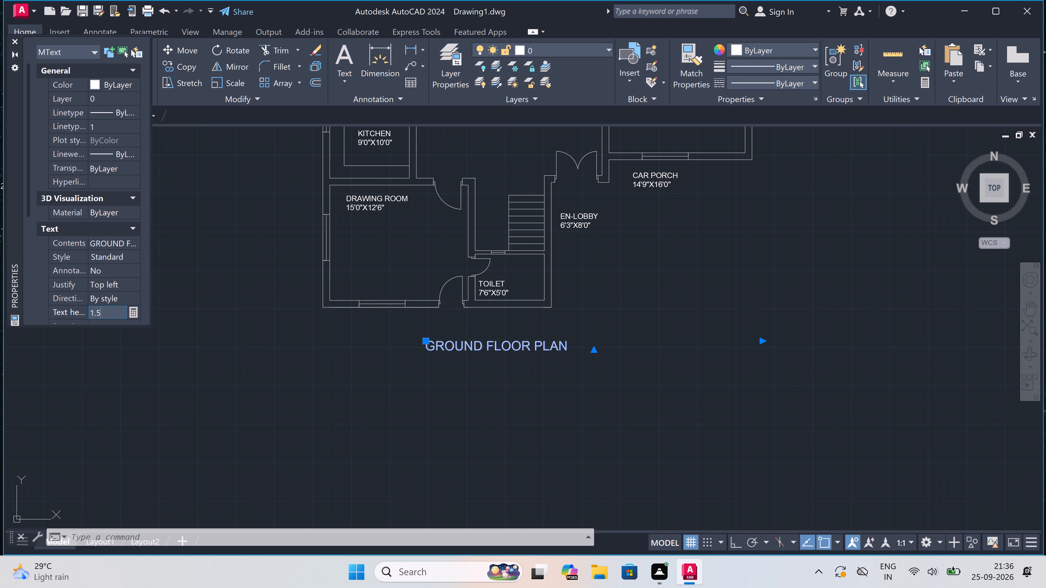
key(apostrophe)
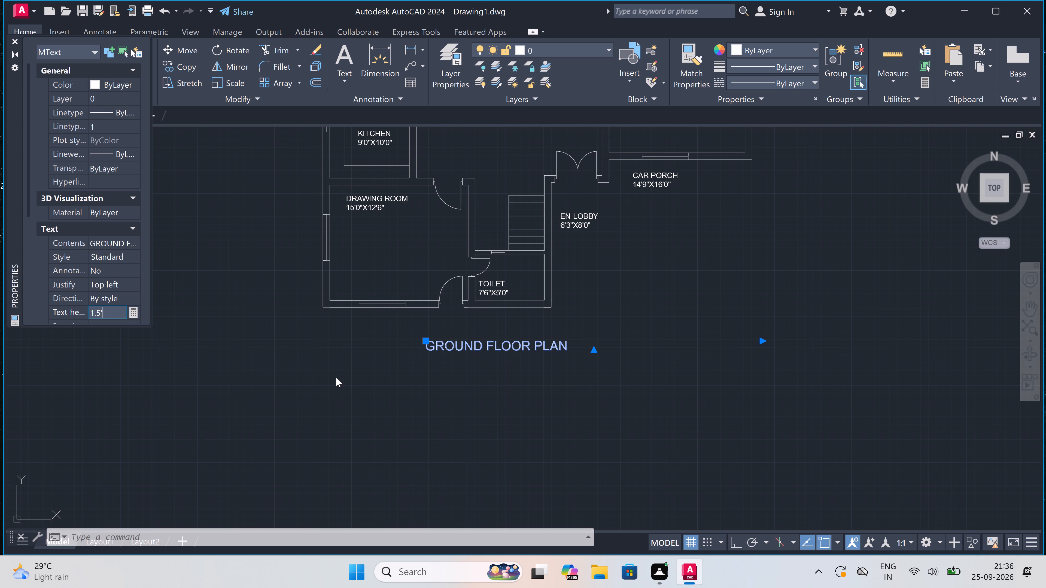
click(336, 377)
key(Escape)
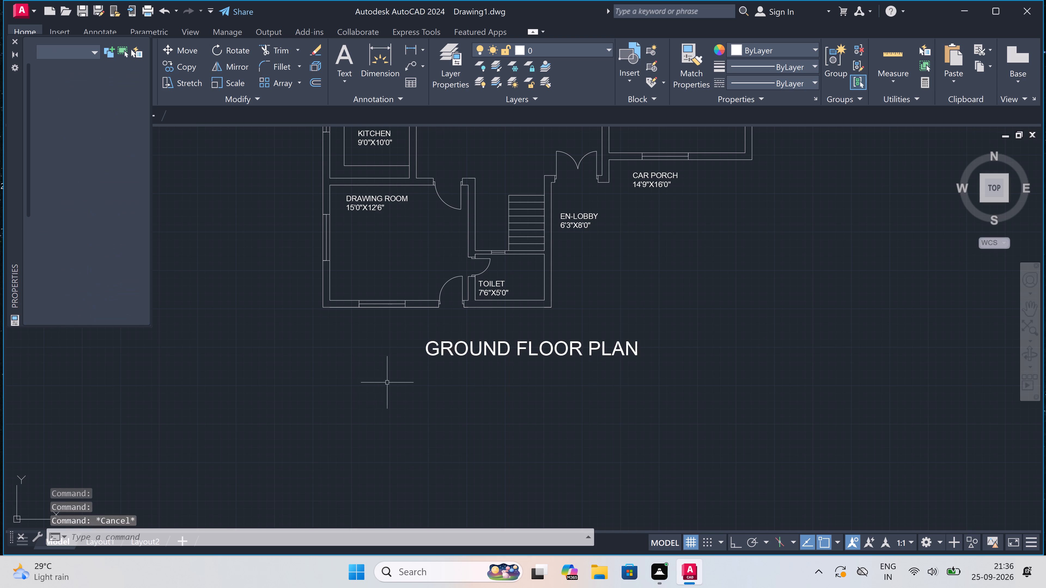
Move the 14'9"X13'0" bedroom label just north of the laundry upward so it sits clear of the bedroom's south wall.
scroll(394, 373, down, 4)
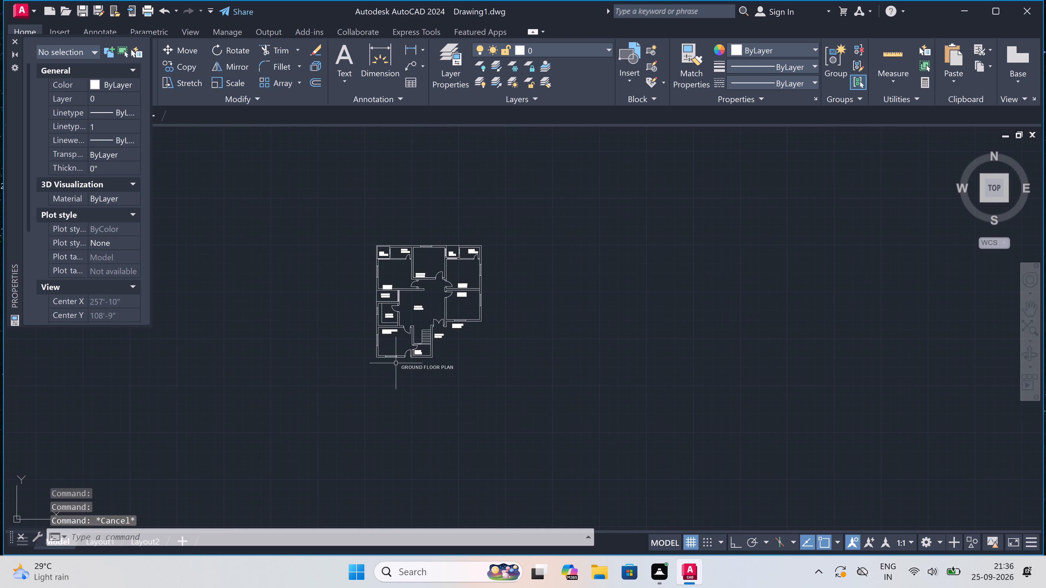
scroll(402, 204, up, 2)
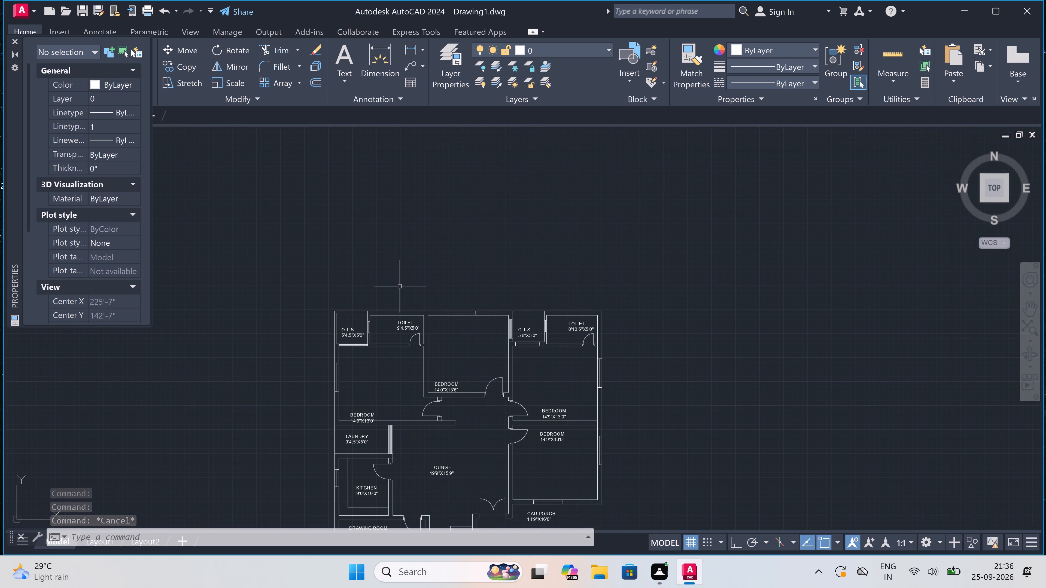
scroll(400, 286, down, 1)
scroll(379, 347, up, 3)
scroll(377, 352, down, 1)
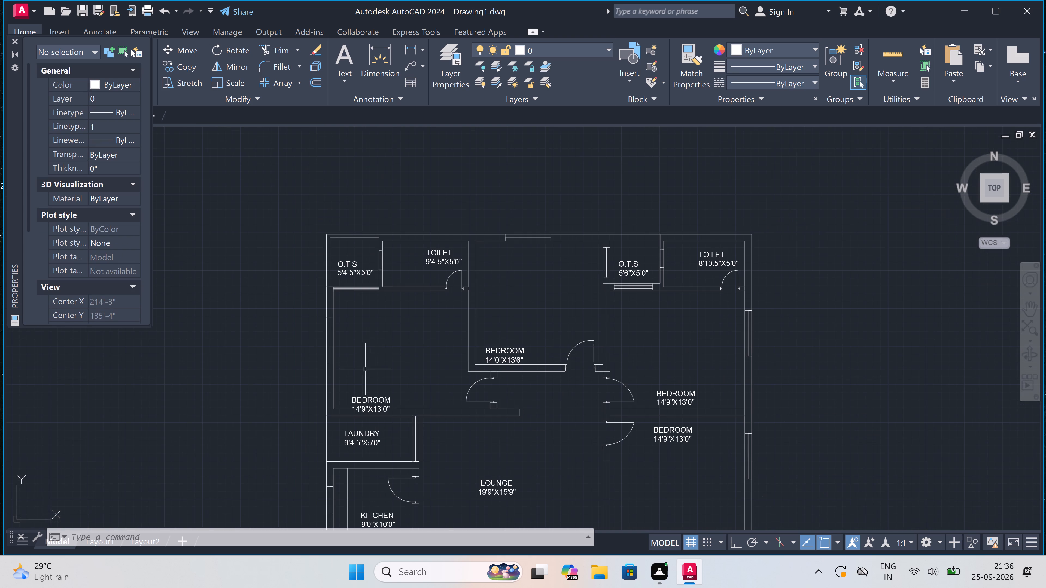
scroll(356, 396, up, 2)
click(352, 401)
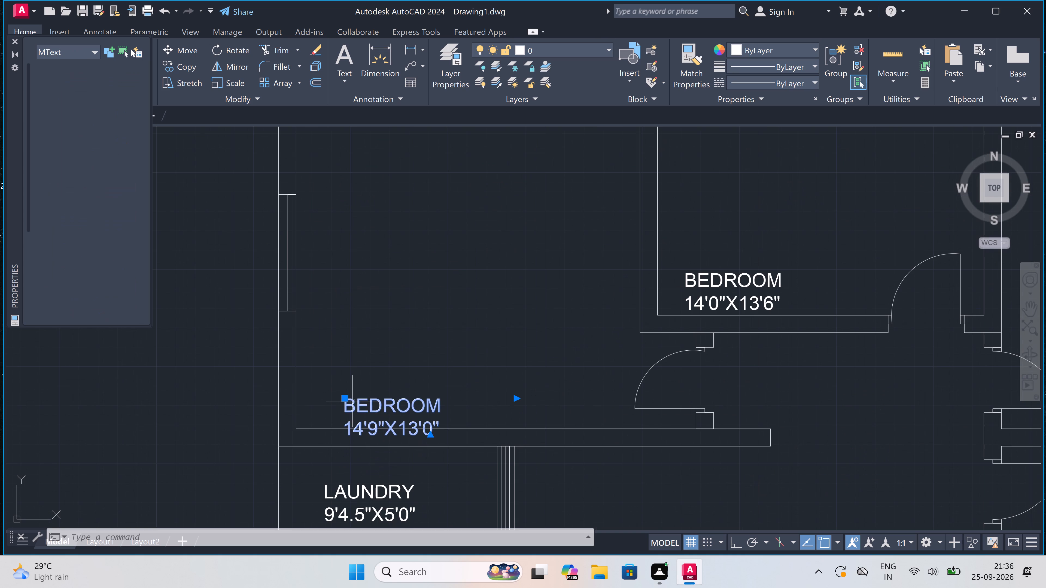
double_click(344, 396)
click(338, 376)
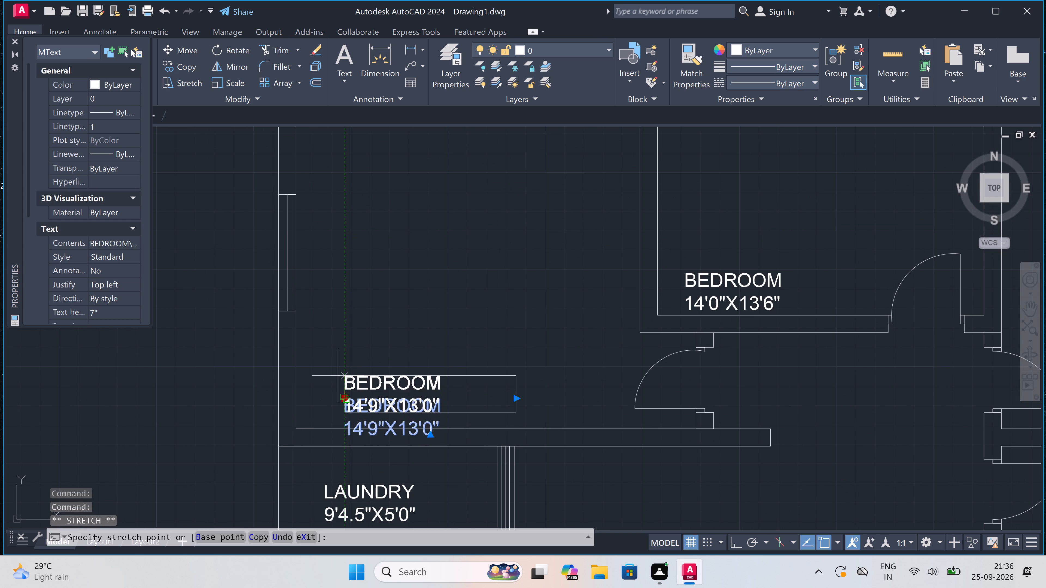
key(Escape)
Copy the entire ground floor plan with its labels and title, placing the copy directly east of the original with Ortho on.
scroll(352, 362, down, 3)
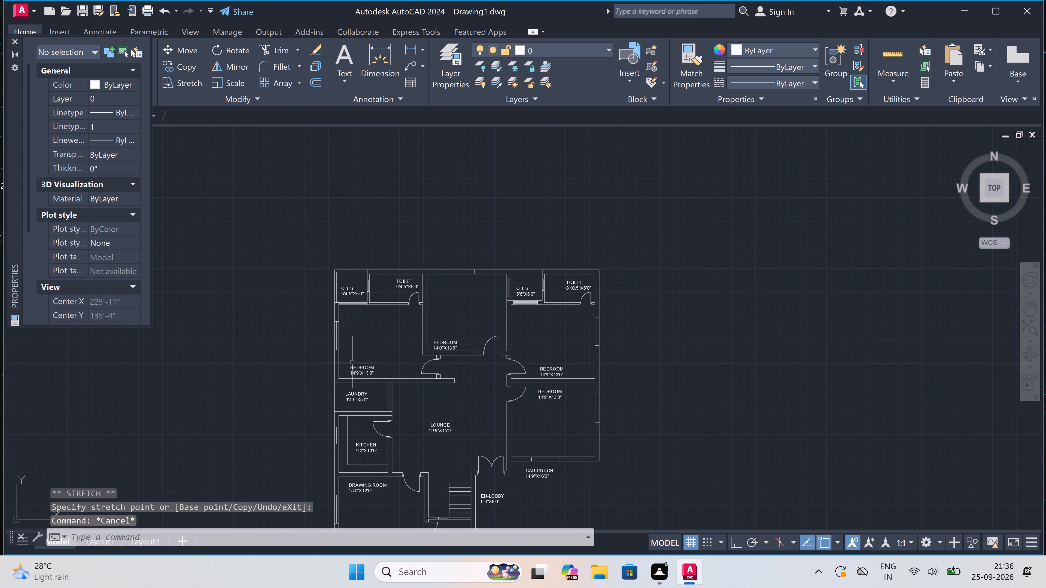
scroll(352, 362, down, 1)
scroll(435, 340, up, 2)
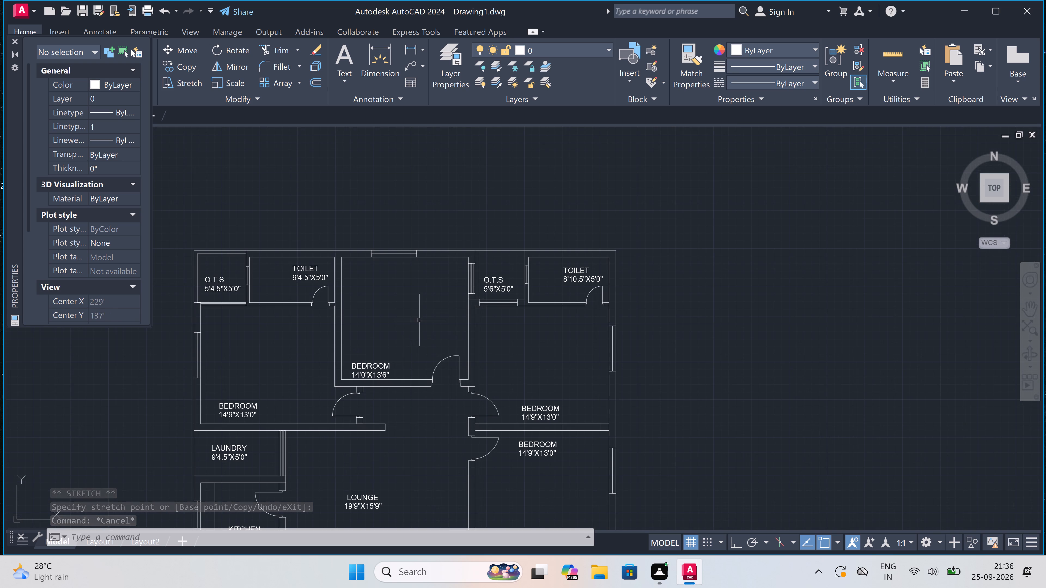
scroll(415, 300, down, 4)
click(485, 279)
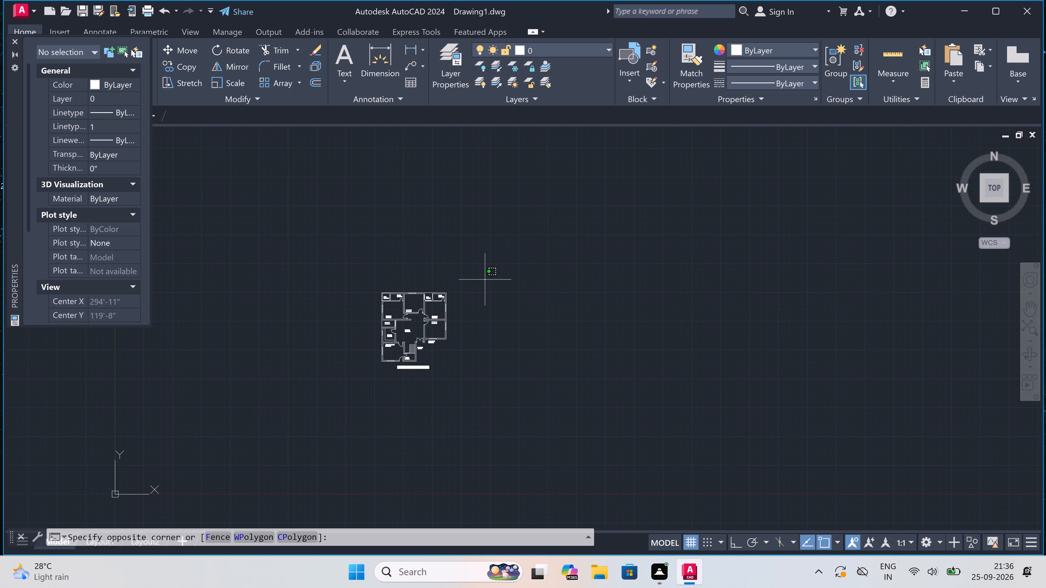
click(268, 420)
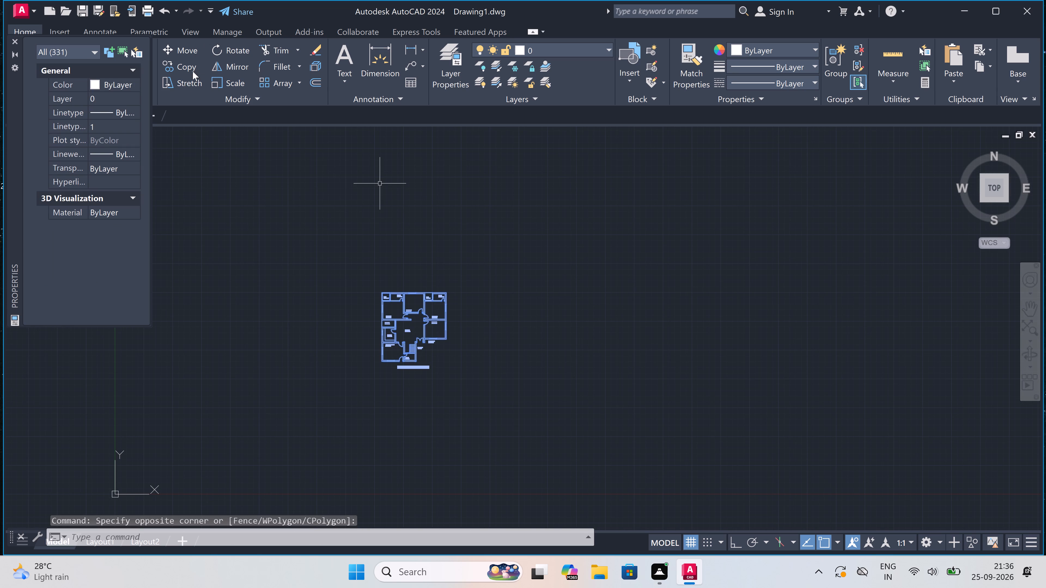
click(182, 64)
click(409, 315)
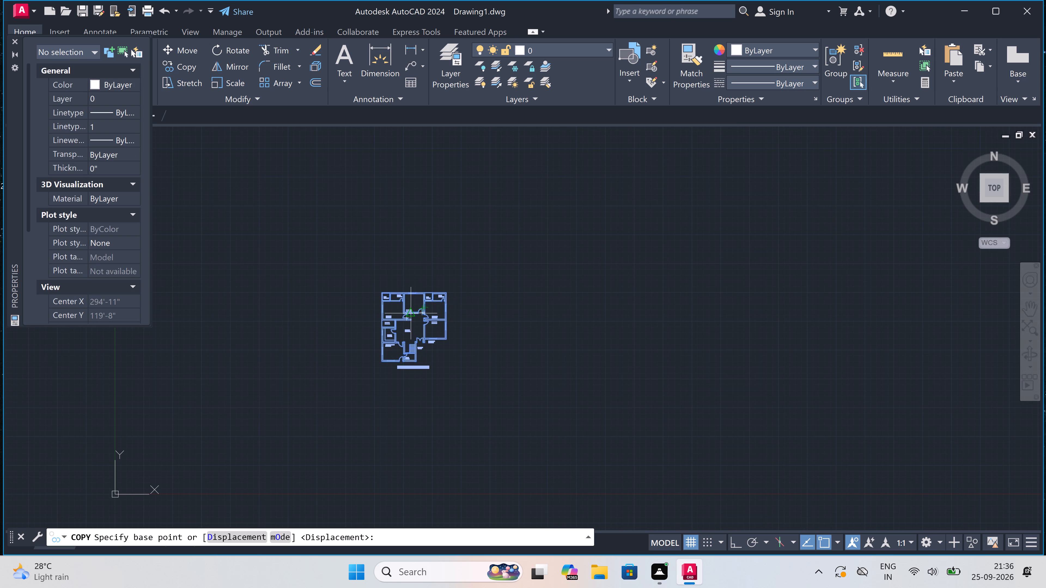
scroll(480, 317, up, 2)
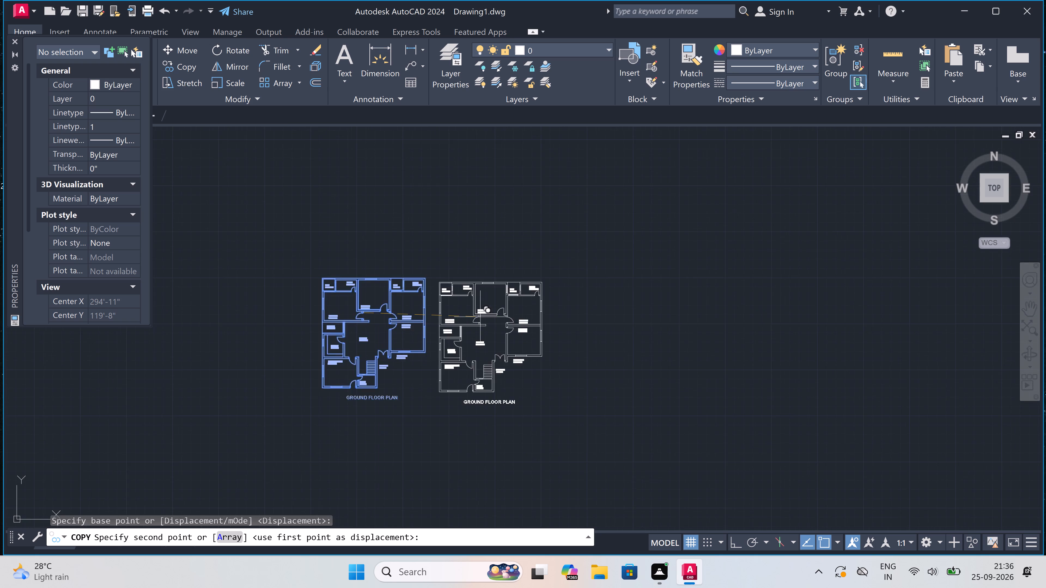
key(F8)
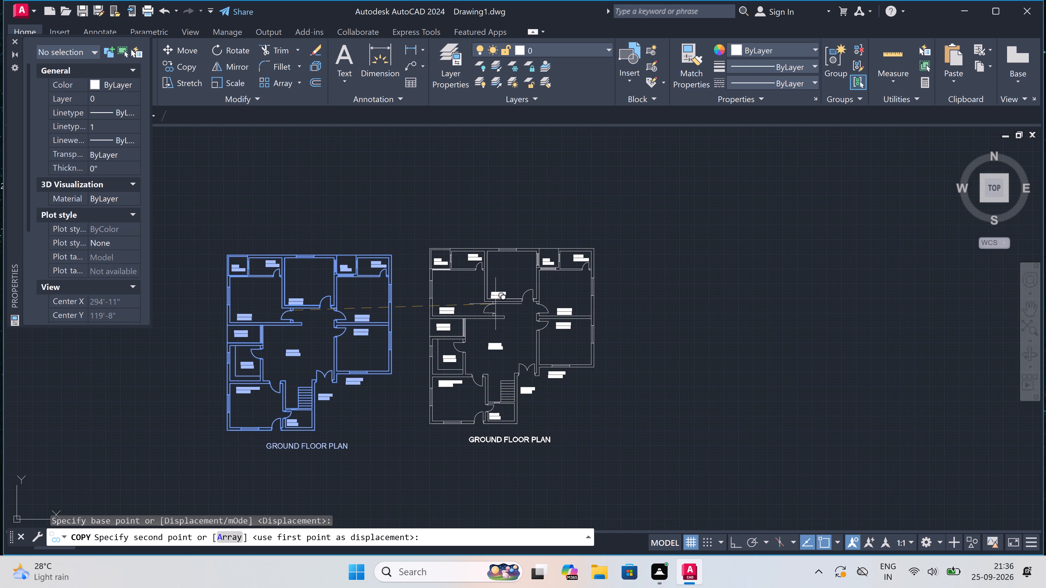
click(484, 310)
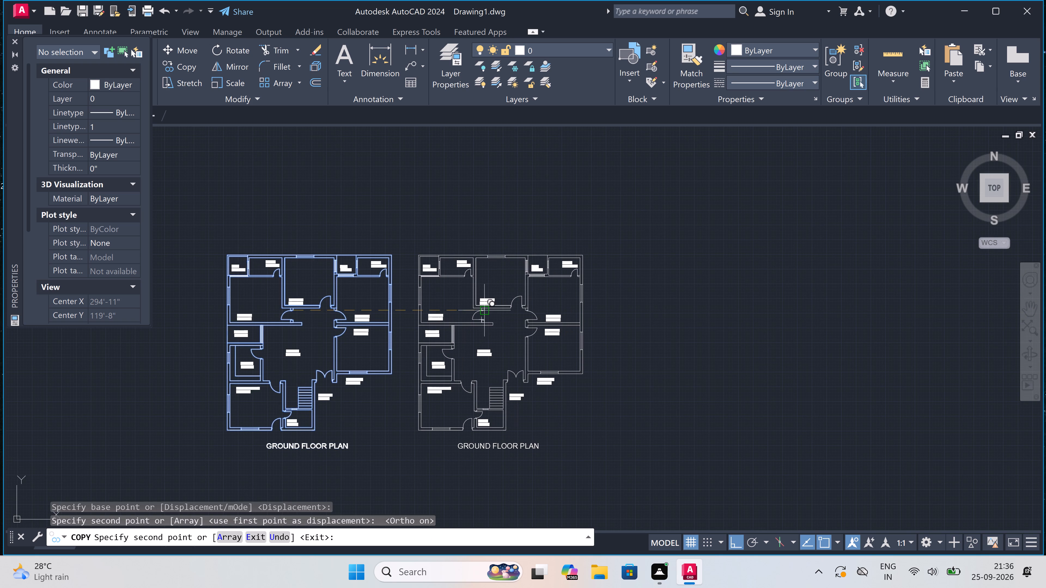
Erase all the room labels and the GROUND FLOOR PLAN title from the copied plan east of the original.
key(Escape)
scroll(482, 305, up, 2)
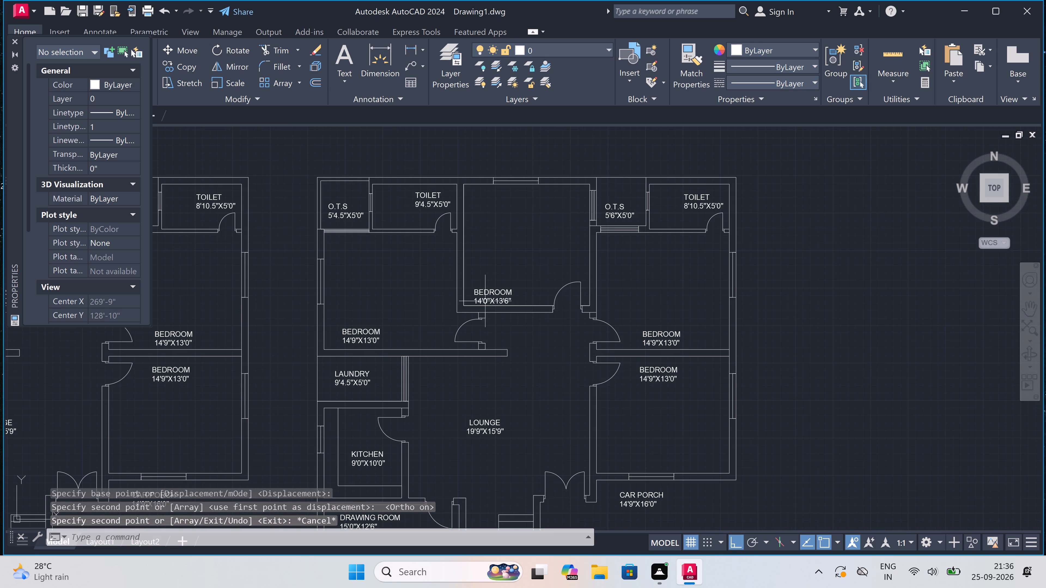
click(489, 298)
click(376, 328)
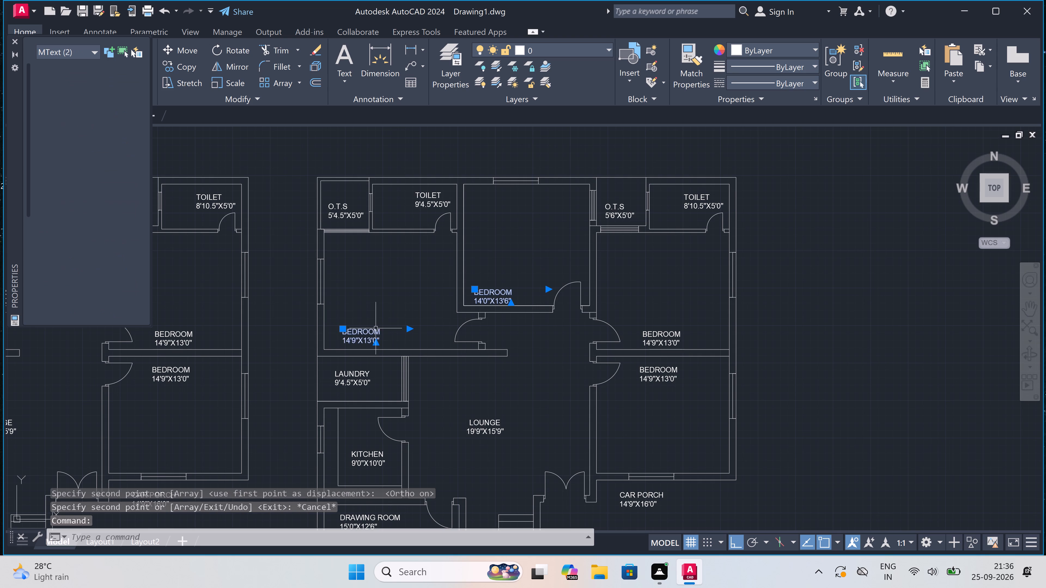
click(430, 194)
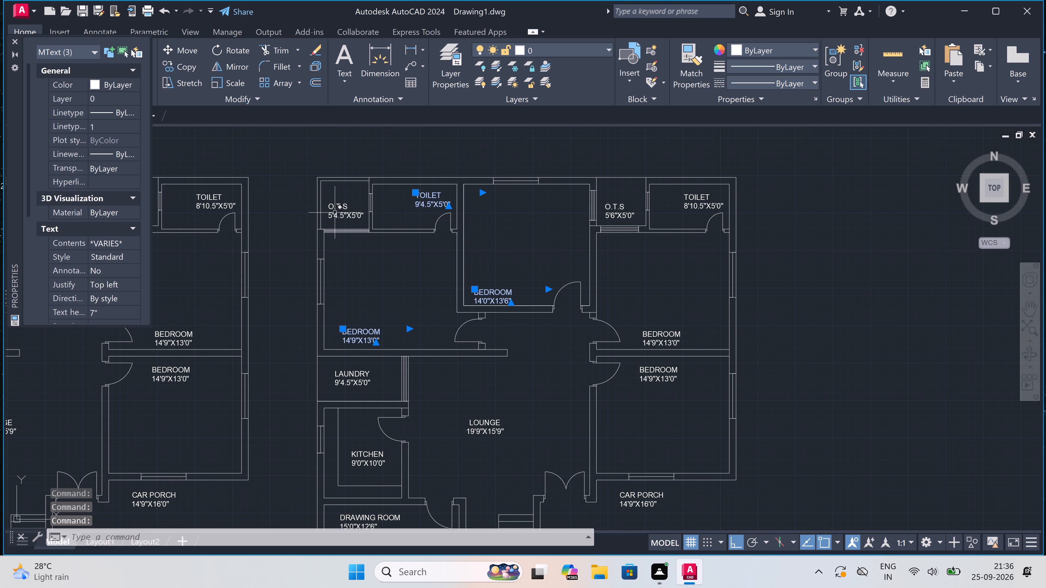
click(335, 213)
click(341, 378)
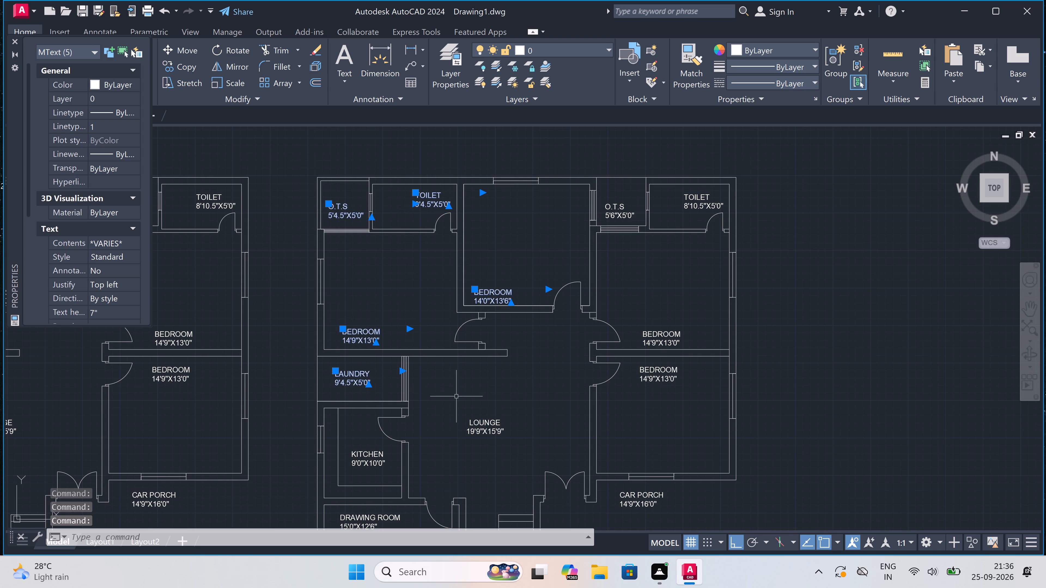
click(476, 426)
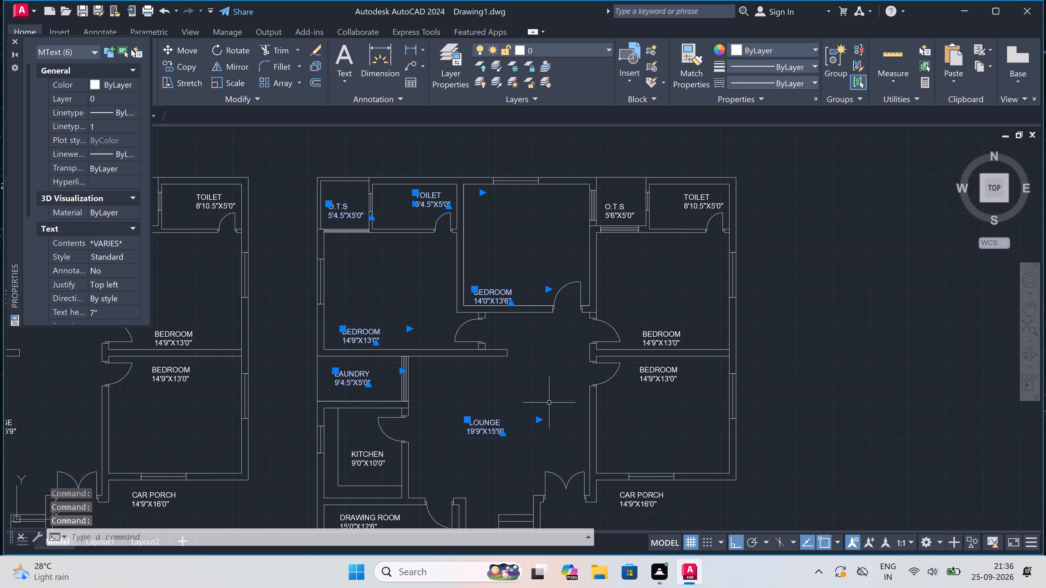
click(665, 341)
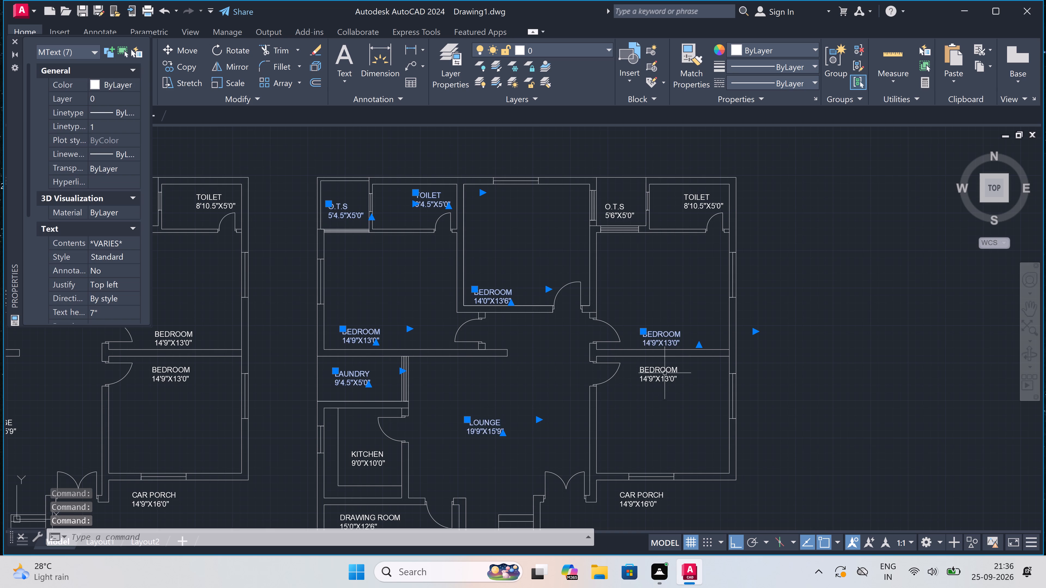
click(661, 372)
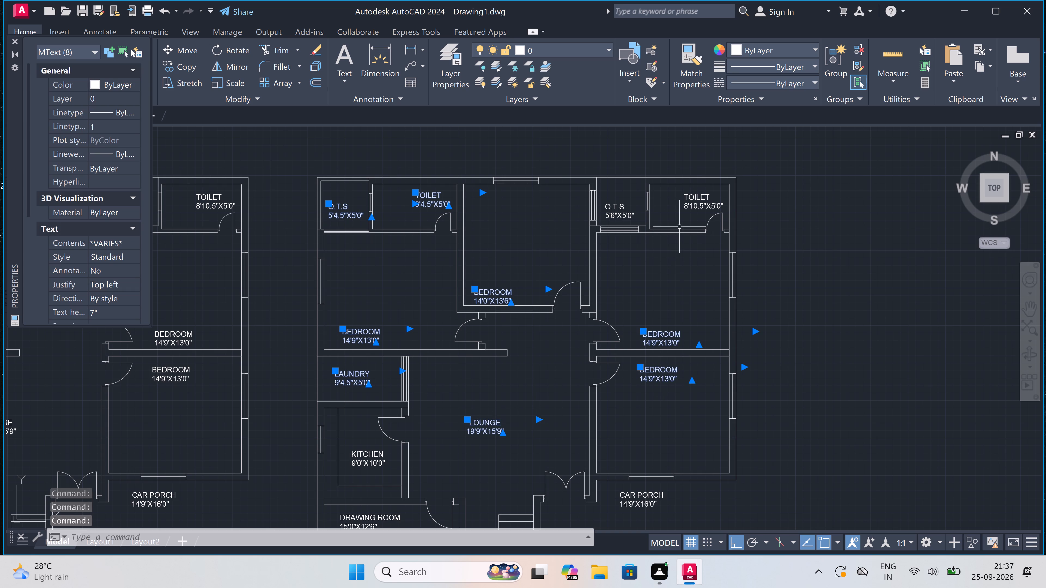
click(697, 198)
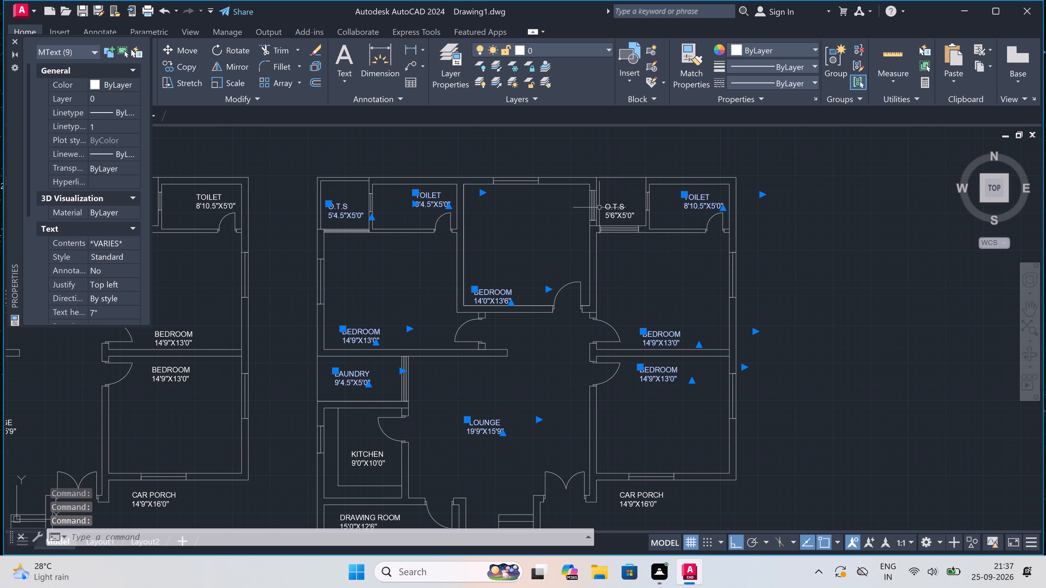
click(612, 210)
scroll(612, 210, down, 2)
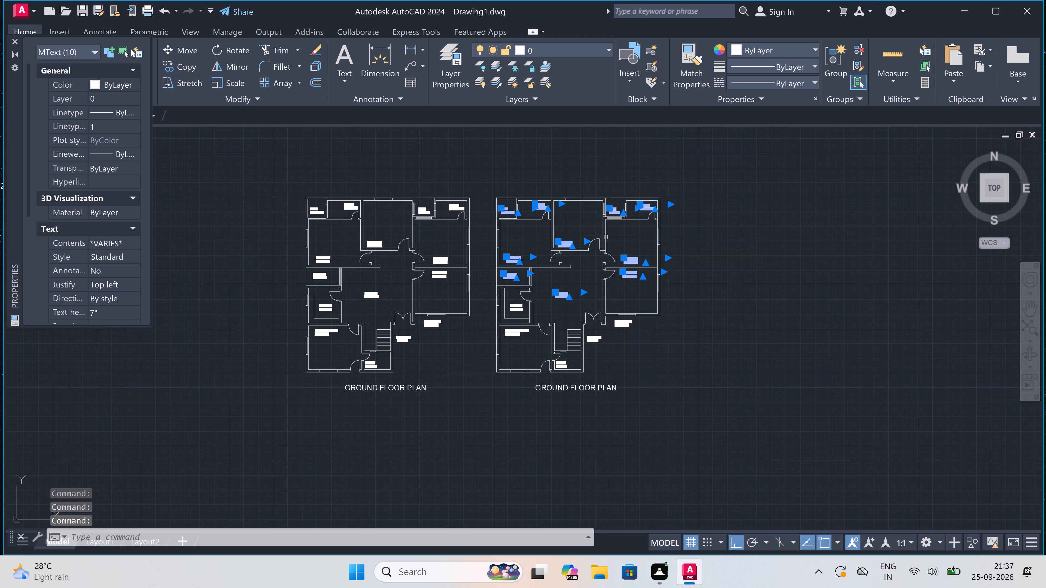
scroll(598, 316, up, 1)
scroll(586, 354, up, 1)
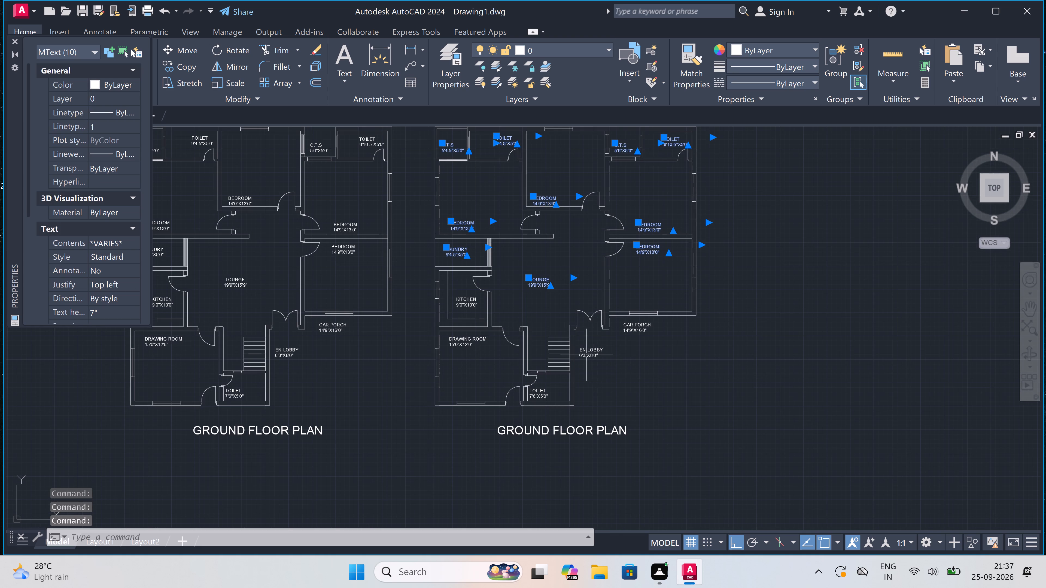
click(585, 351)
click(648, 309)
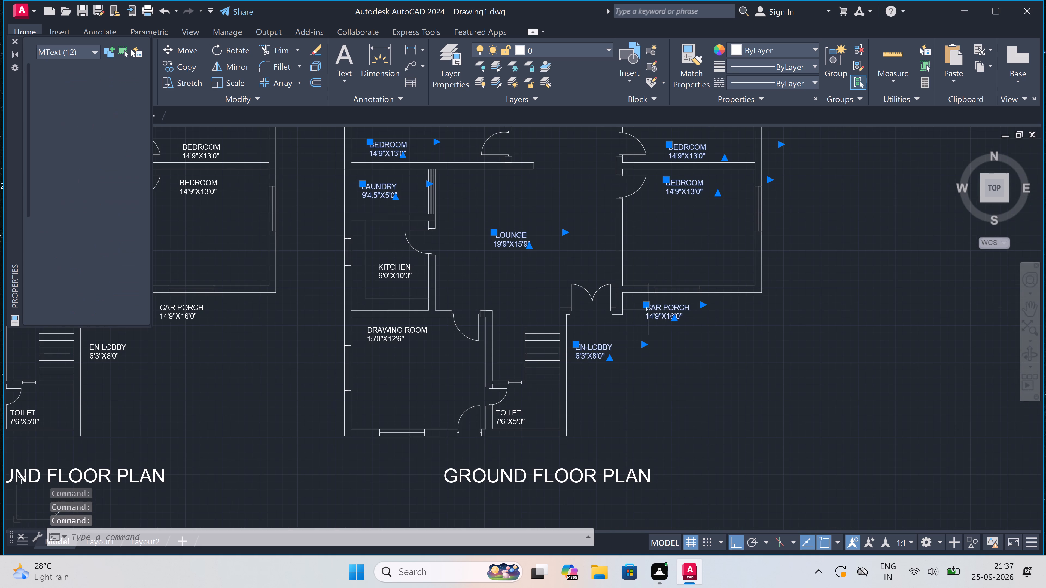
click(504, 412)
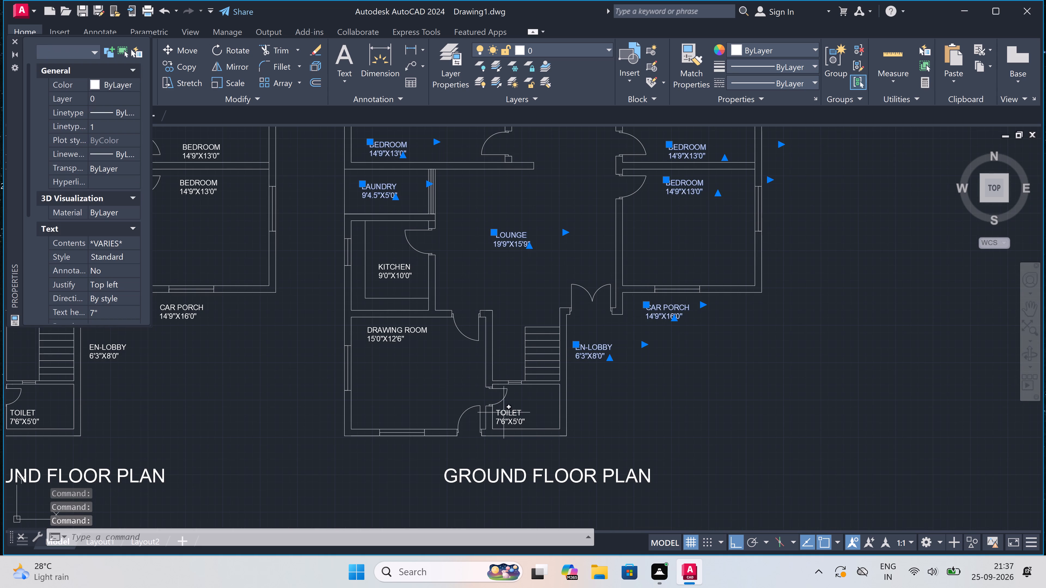
click(499, 477)
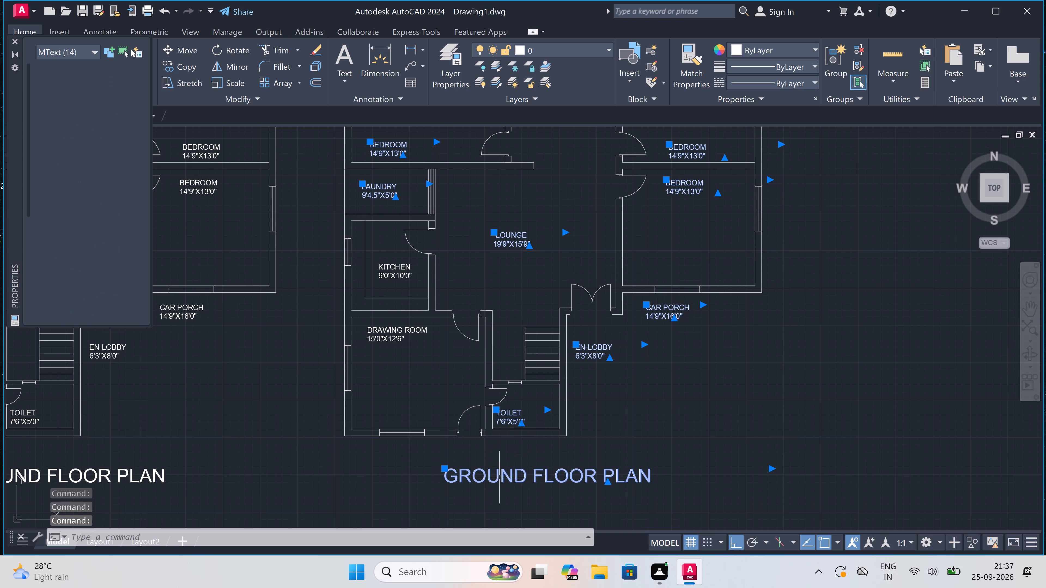
double_click(390, 335)
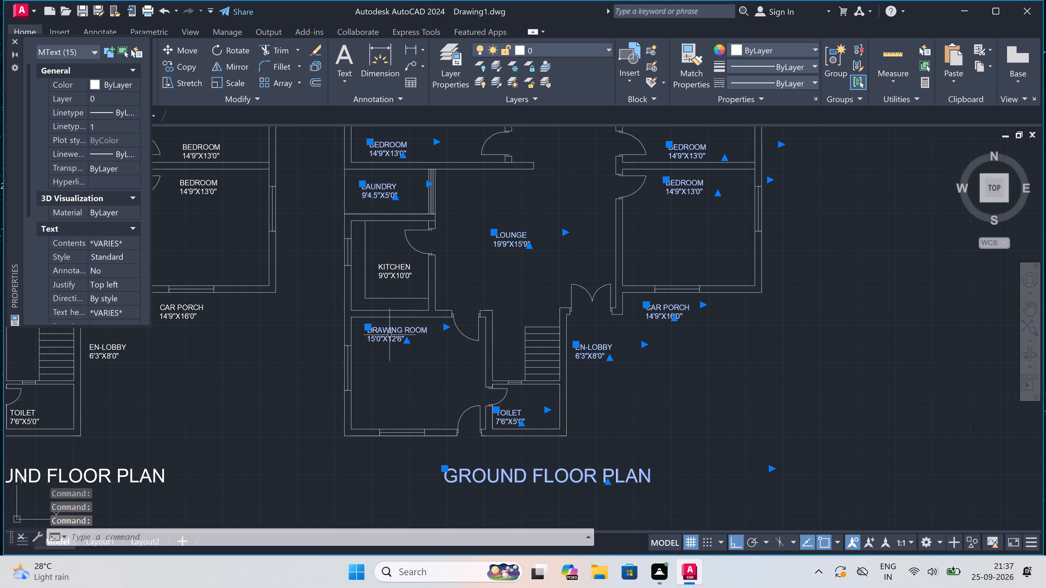
click(383, 272)
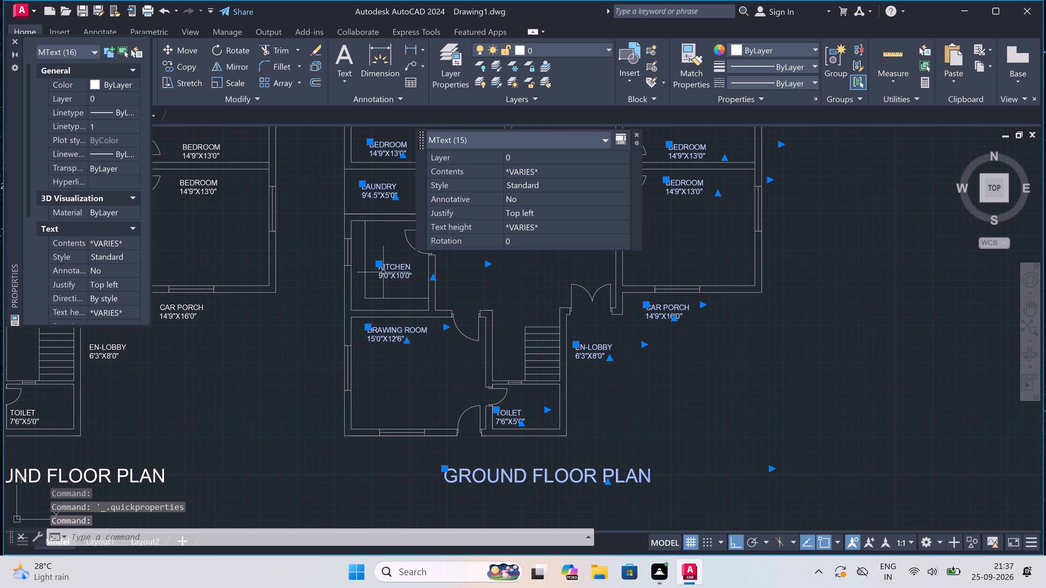
key(Delete)
Draw a horizontal line across the copied plan's northern bedrooms, past both outer walls, with an upward end tick about 2'-8" long on the east.
scroll(383, 272, down, 2)
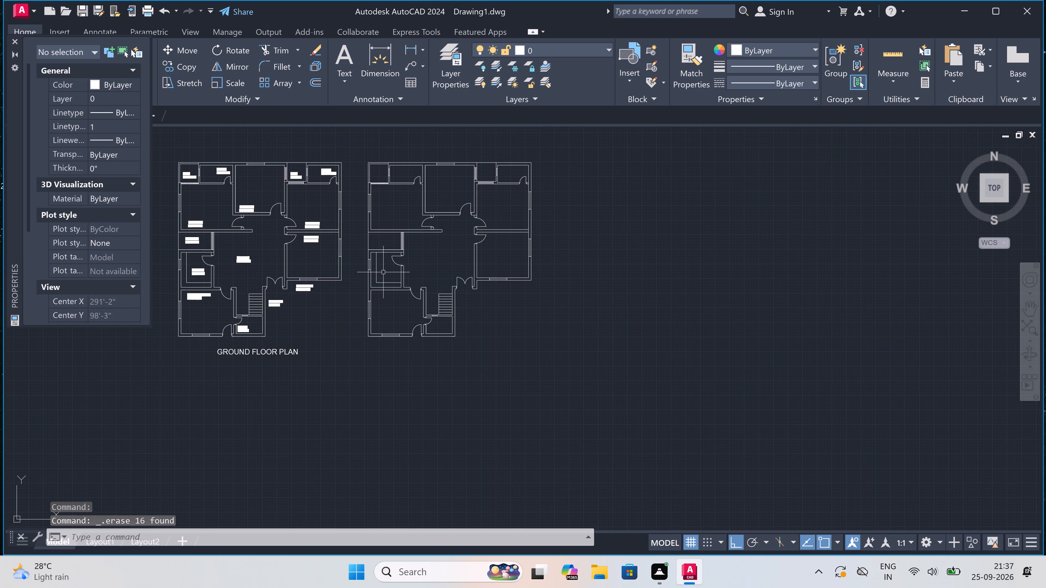
scroll(383, 272, down, 1)
scroll(398, 234, up, 2)
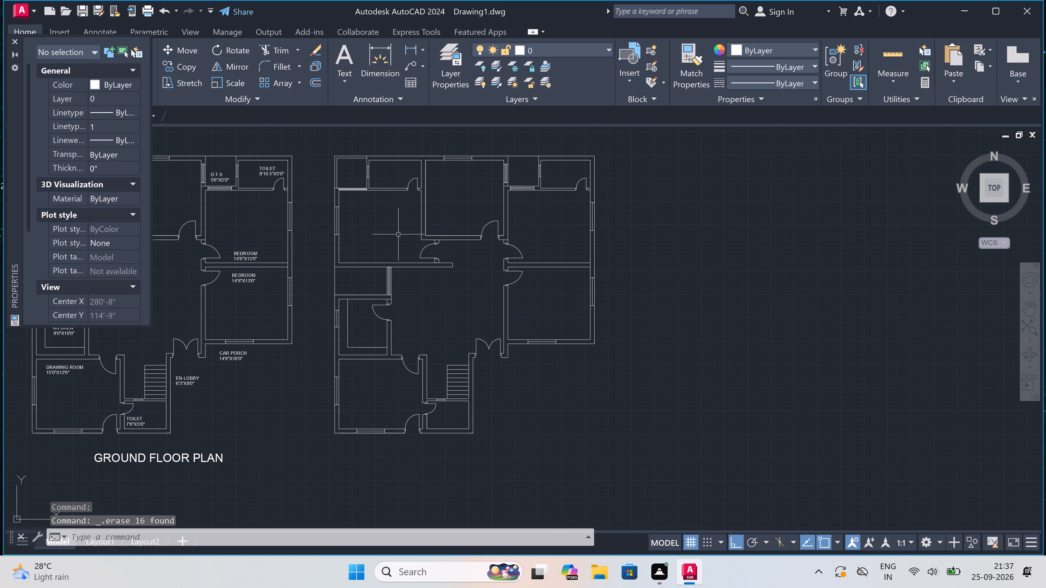
text(L)
key(space)
scroll(398, 234, down, 2)
scroll(379, 210, up, 2)
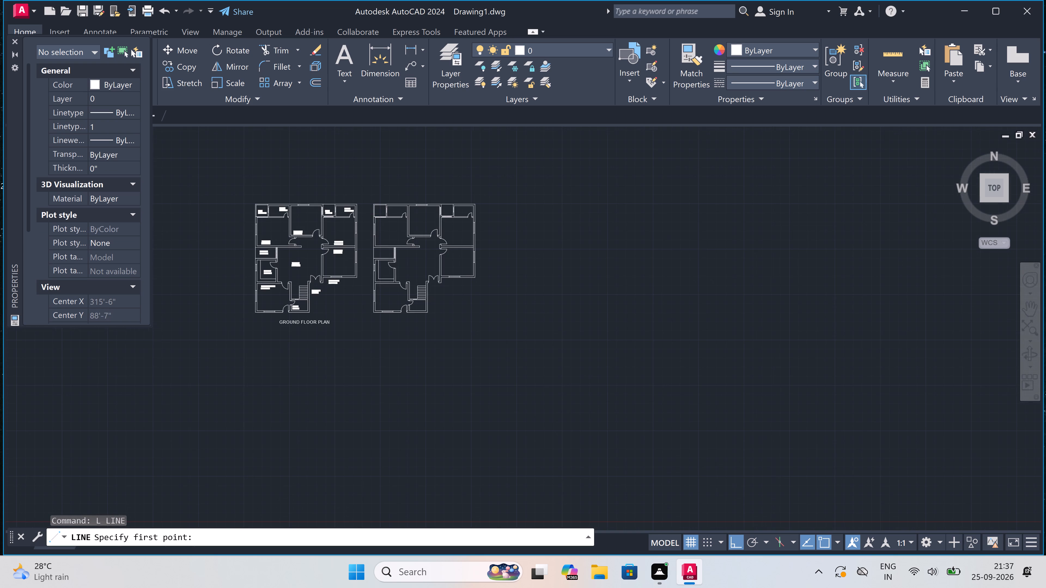
scroll(341, 258, up, 1)
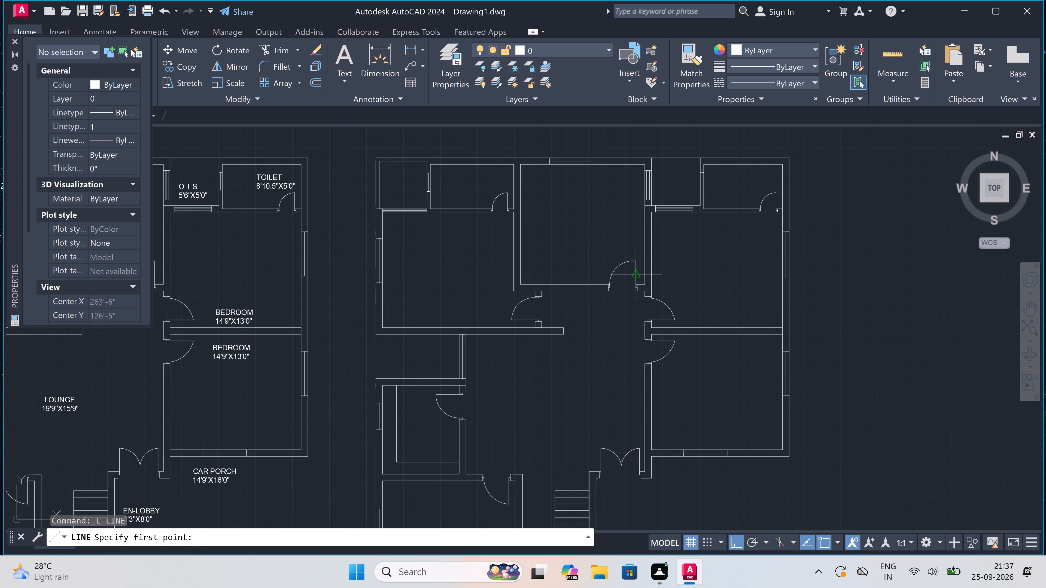
click(337, 272)
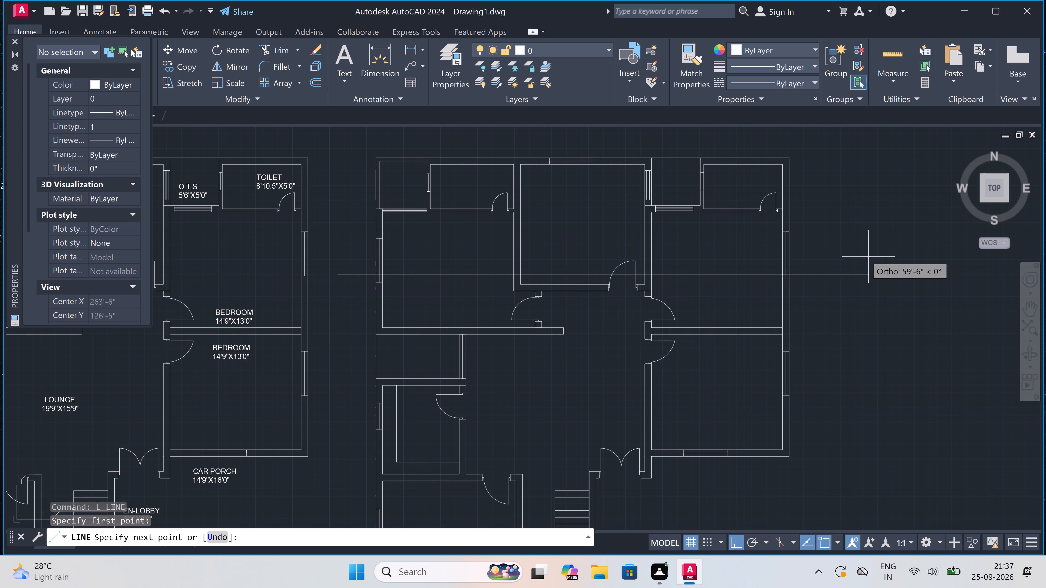
scroll(846, 254, up, 3)
double_click(795, 313)
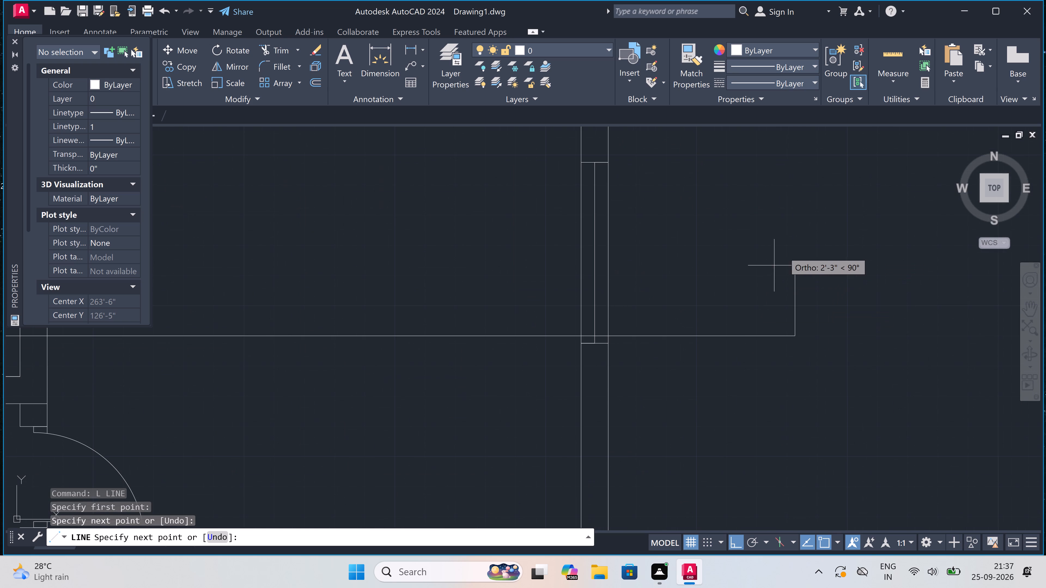
click(786, 239)
key(Escape)
Delete the short vertical tick at the east end of the horizontal line.
scroll(571, 282, down, 2)
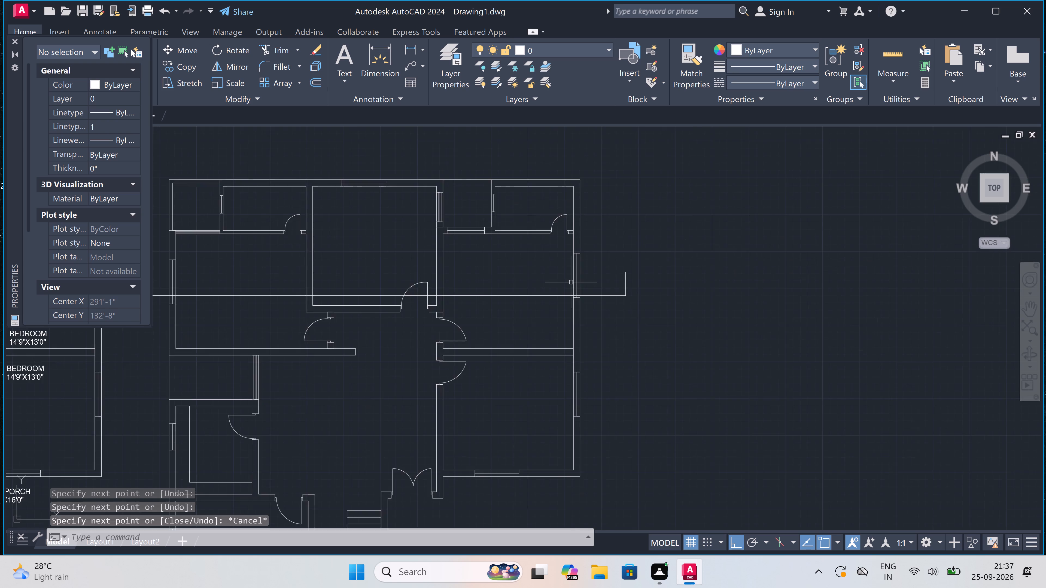
scroll(571, 282, down, 2)
scroll(629, 263, up, 2)
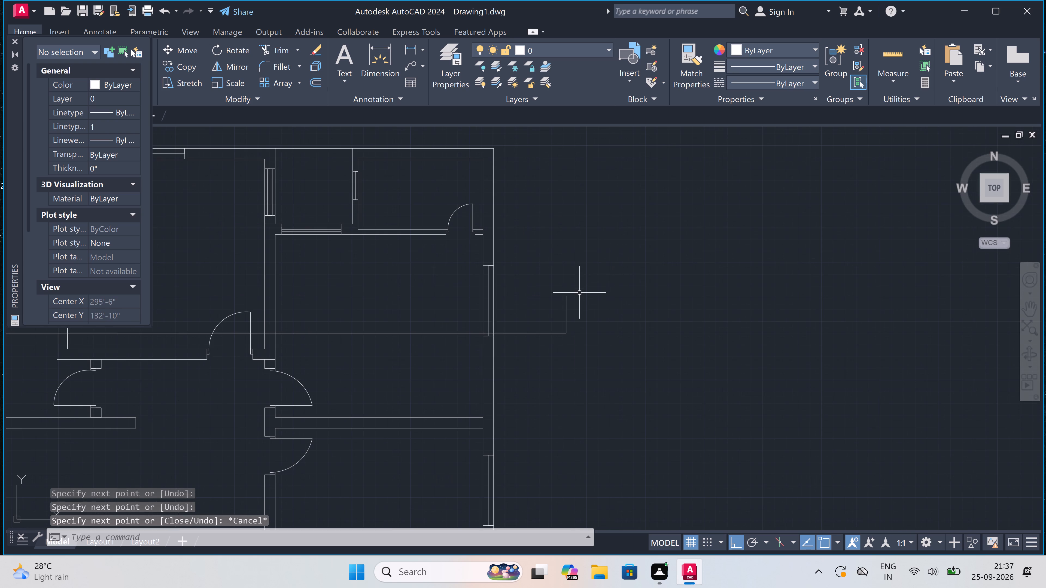
click(574, 301)
click(553, 315)
key(Delete)
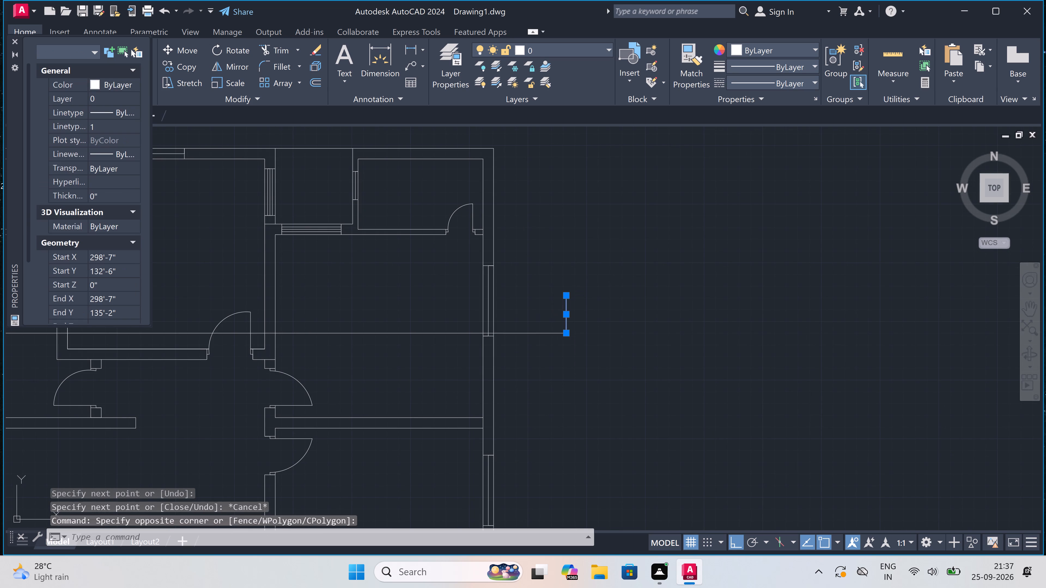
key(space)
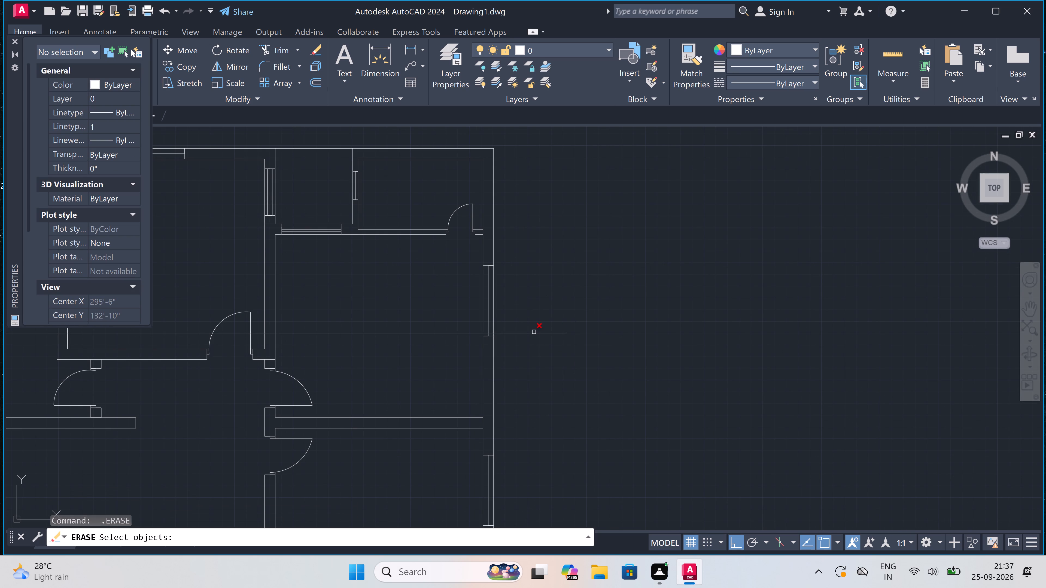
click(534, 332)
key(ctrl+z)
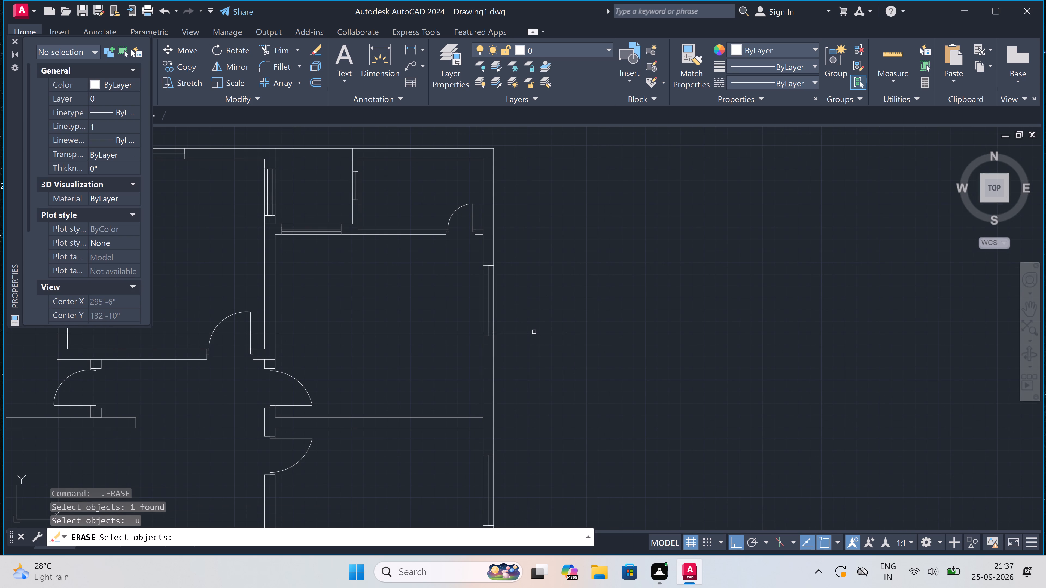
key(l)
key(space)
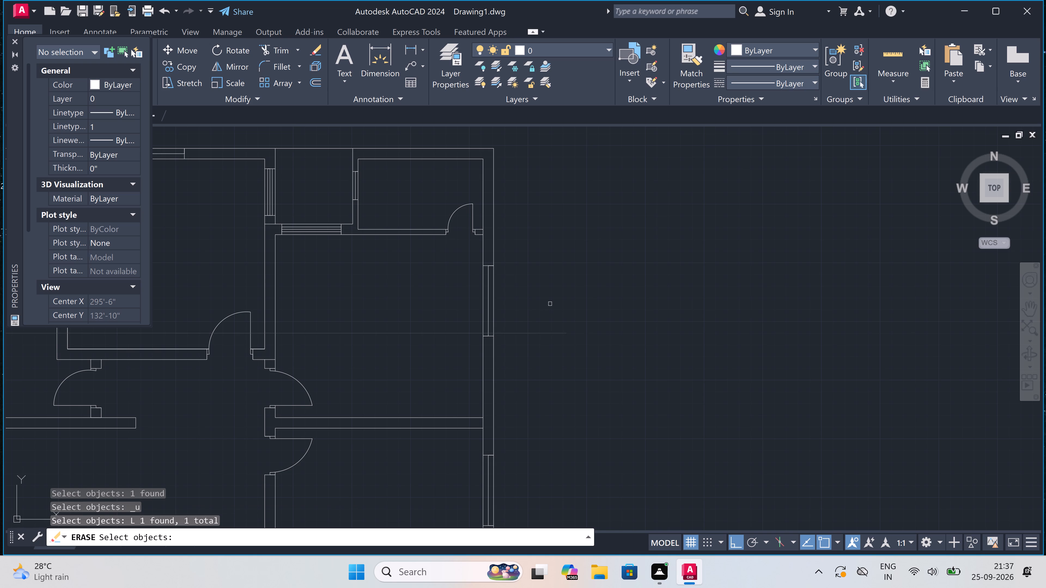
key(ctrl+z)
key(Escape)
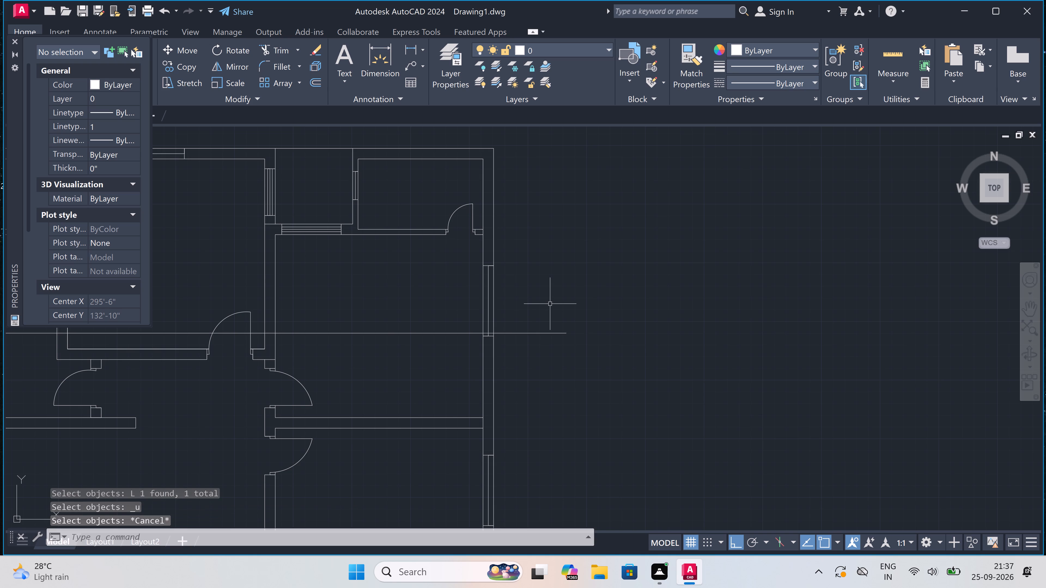
Draw a vertical line about 4'-6" upward from the horizontal line, just outside the copied plan's east wall.
key(l)
key(space)
click(536, 332)
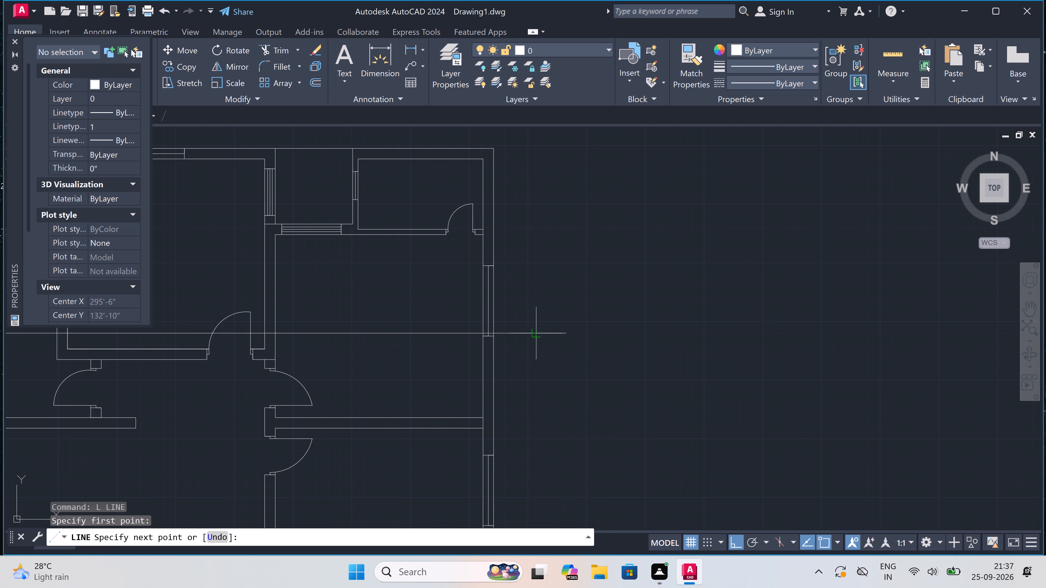
double_click(539, 269)
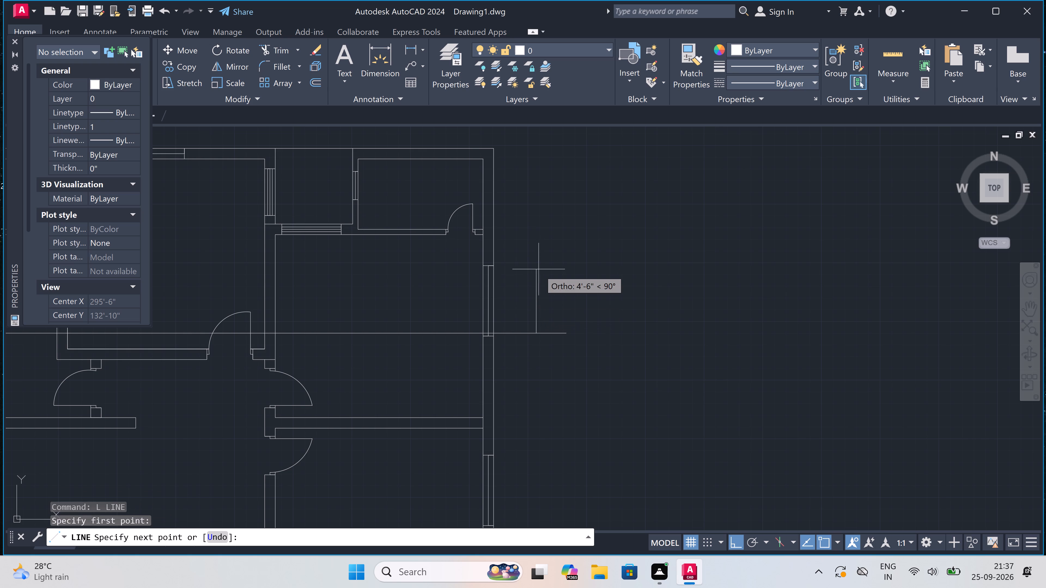
key(Escape)
Trim the horizontal line's overhang east of the new vertical line to form a clean corner.
text(TR)
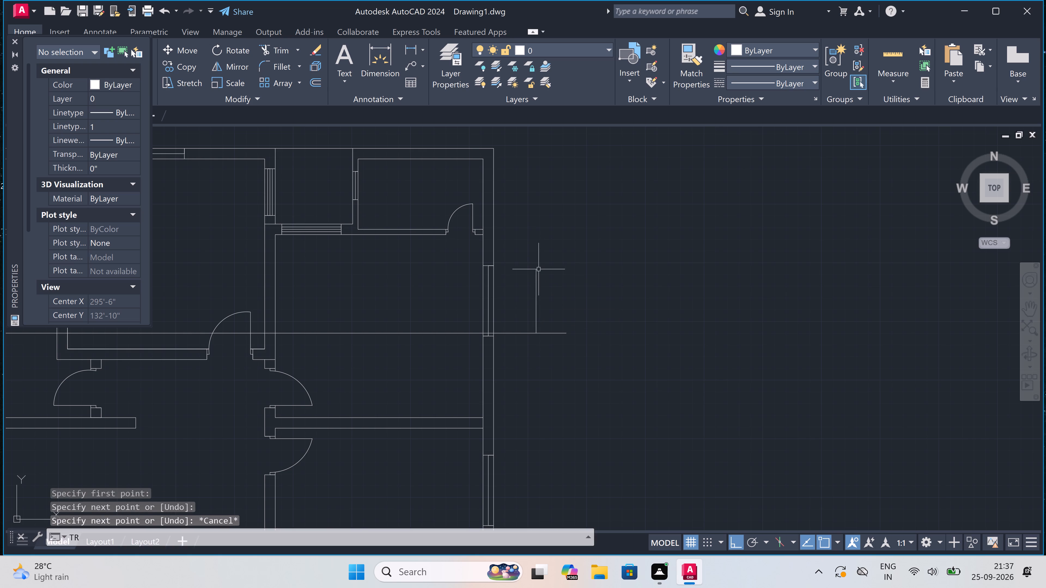
key(space)
drag(544, 294, 544, 296)
double_click(540, 366)
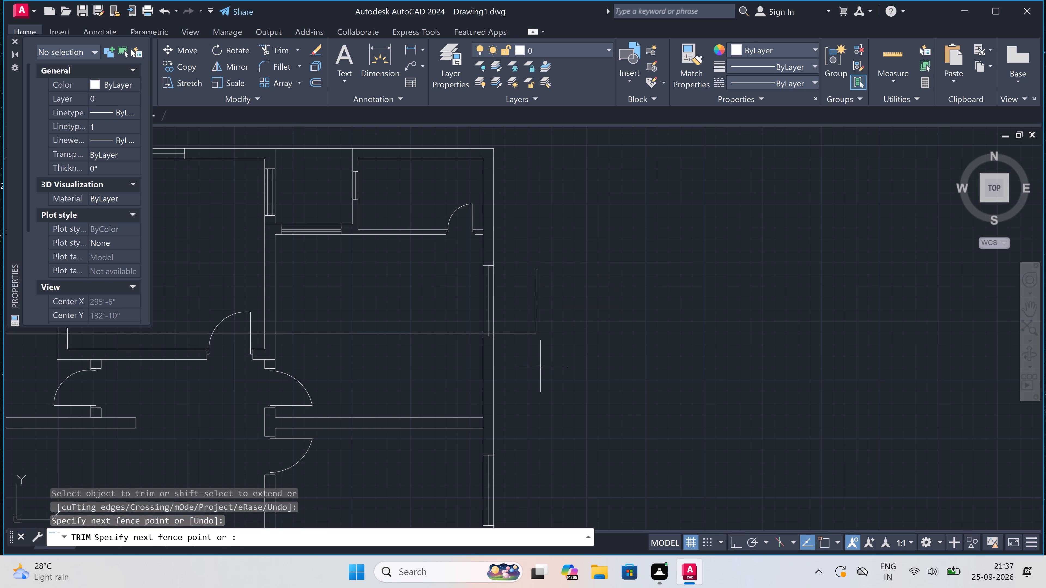
key(Escape)
Add the multiline text "A" just above the vertical line's upper end, east of the copied plan.
scroll(538, 229, up, 2)
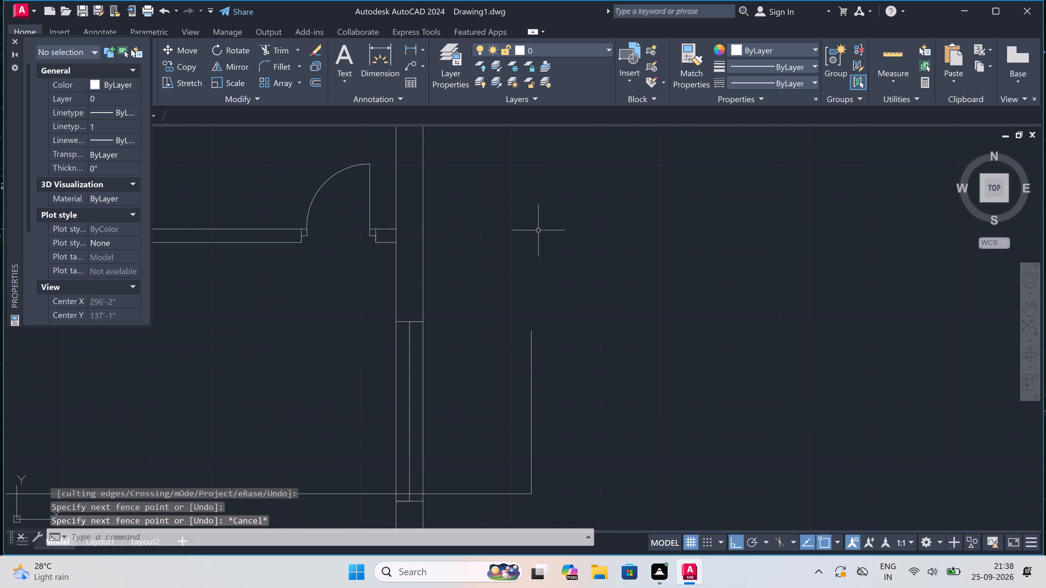
key(m)
key(t)
key(space)
click(516, 283)
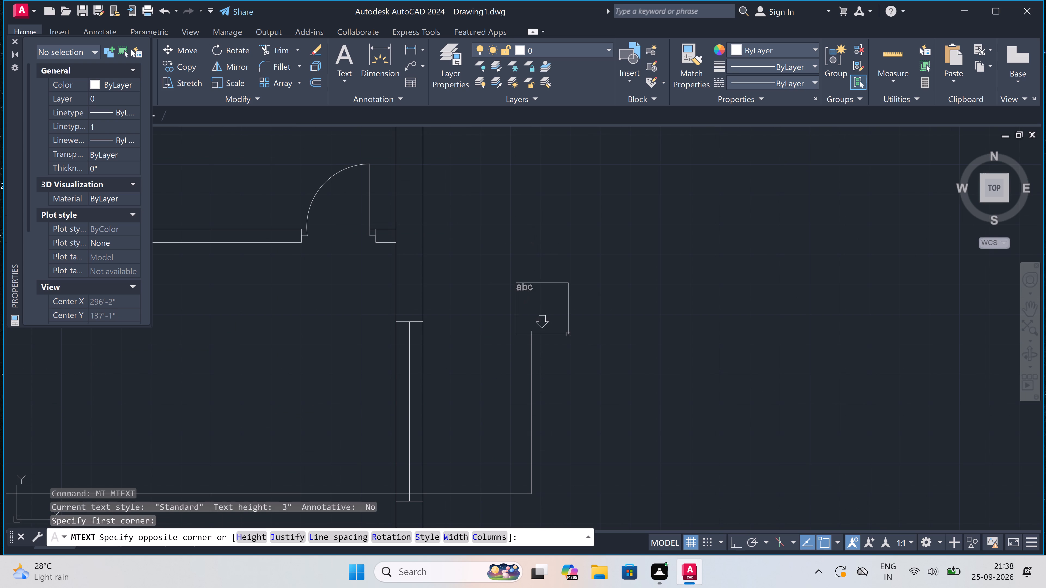
double_click(596, 326)
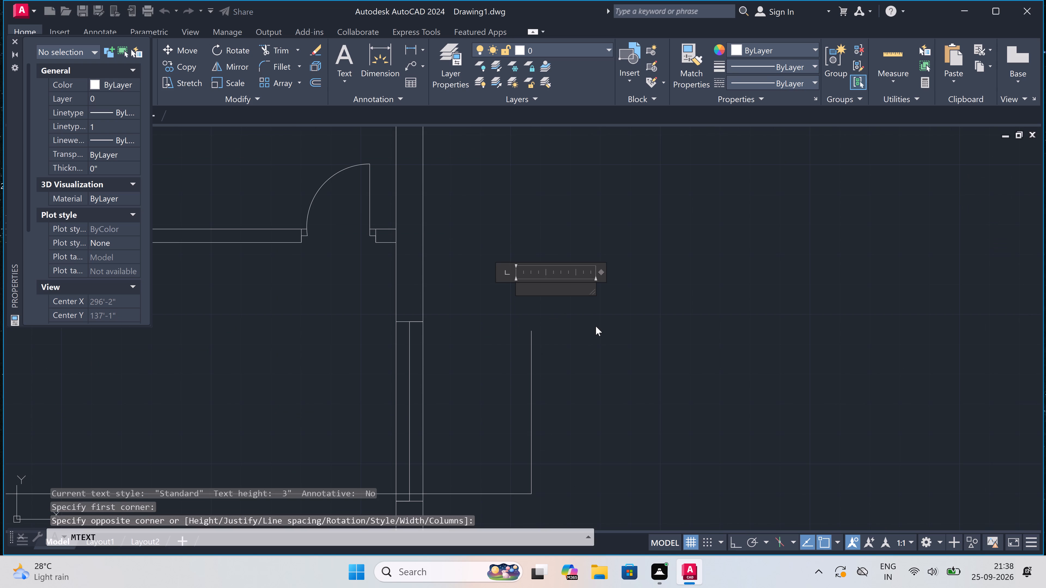
key(a)
double_click(539, 308)
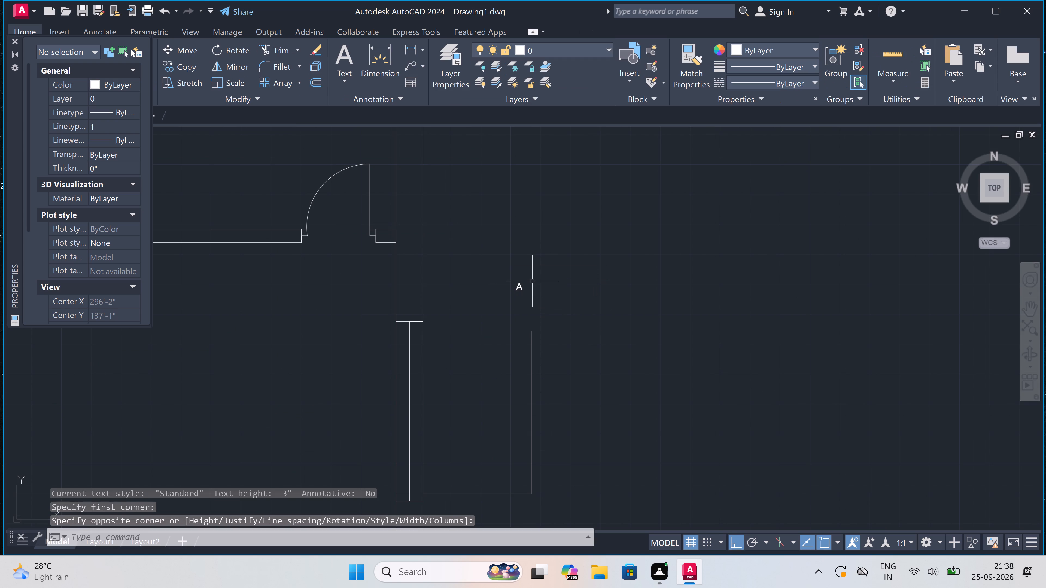
Set the text height of the letter "A" to 1'.
click(531, 281)
click(508, 296)
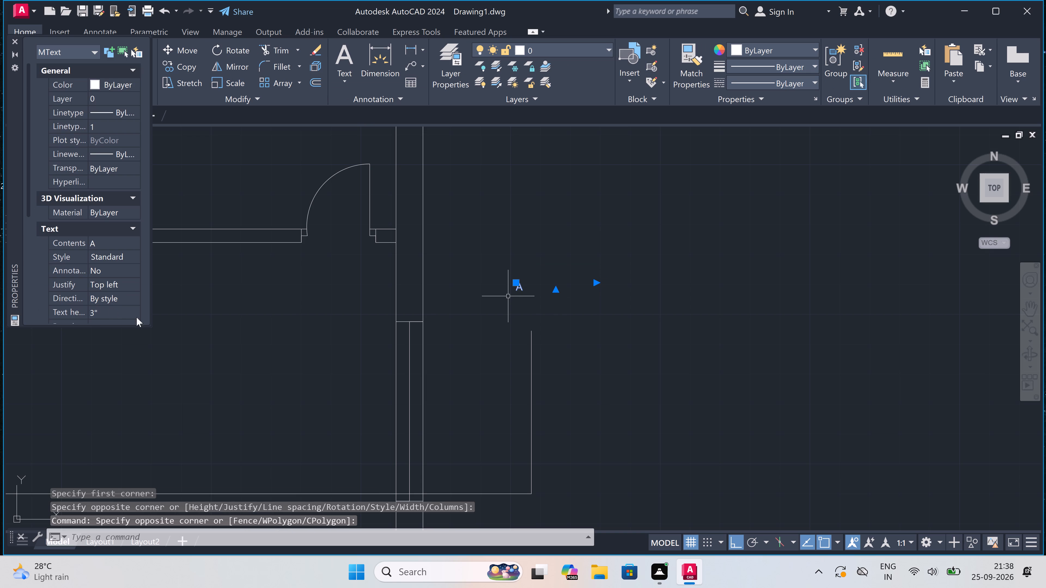
click(104, 310)
key(BackSpace)
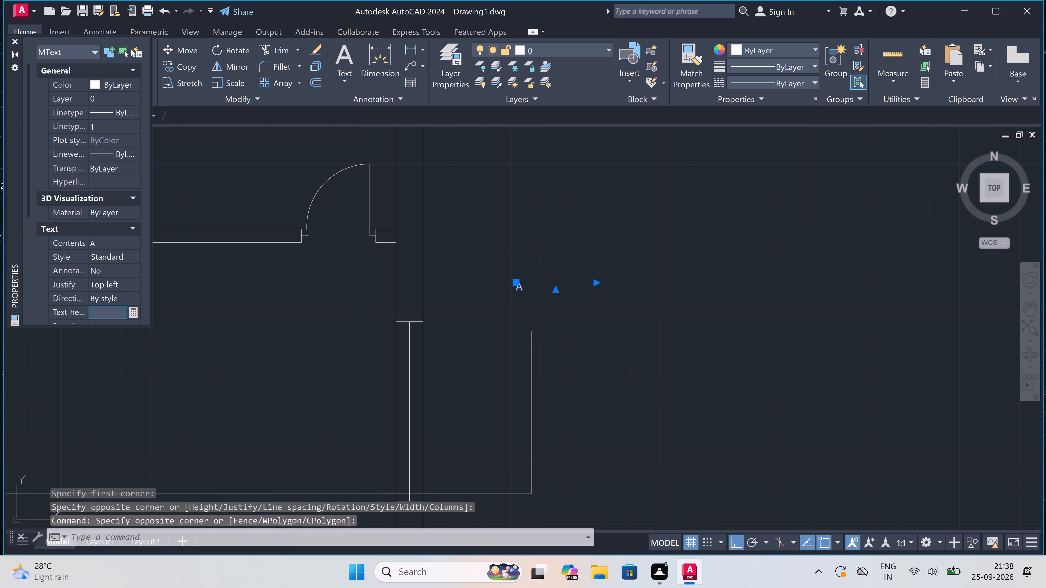
key(1)
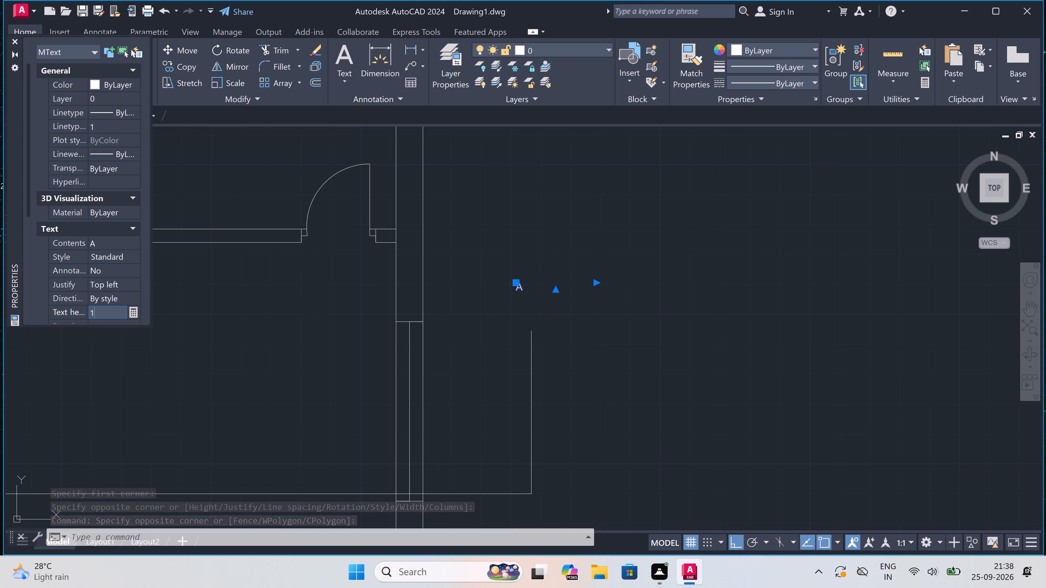
key(apostrophe)
click(213, 323)
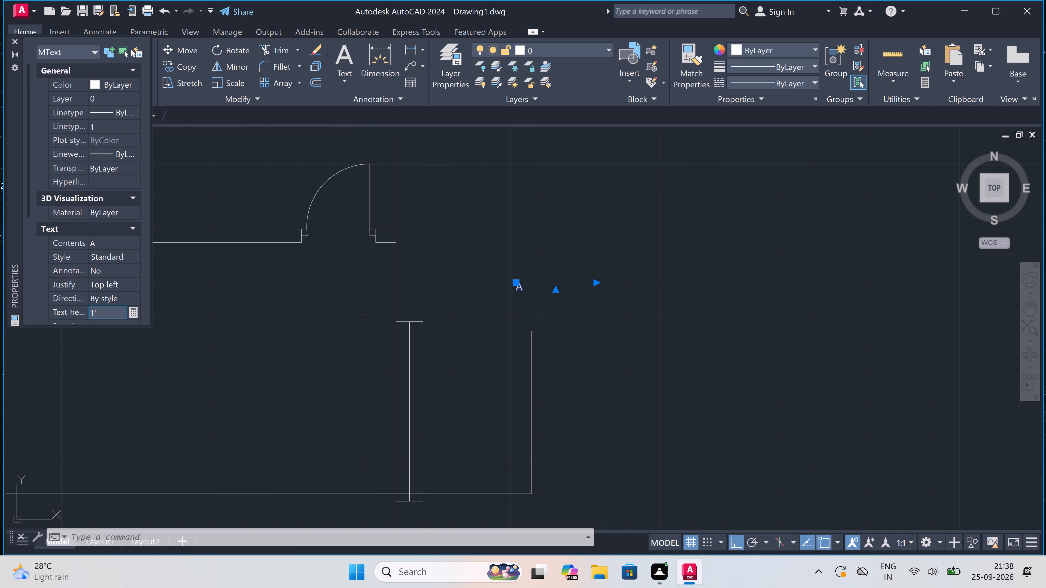
key(Escape)
Close the Properties palette with both plans in view.
scroll(432, 274, down, 8)
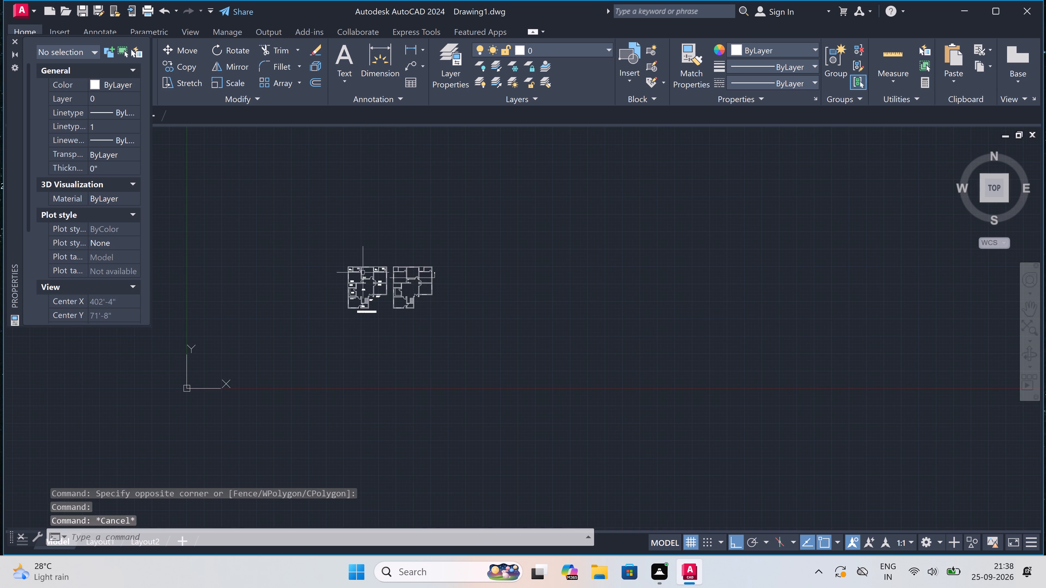
scroll(362, 272, up, 2)
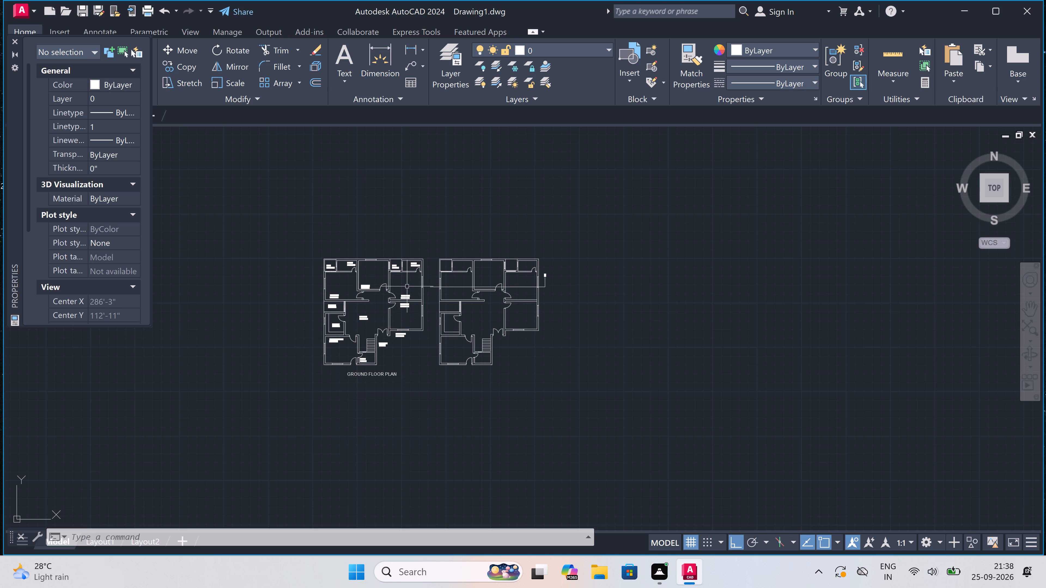
scroll(338, 329, up, 2)
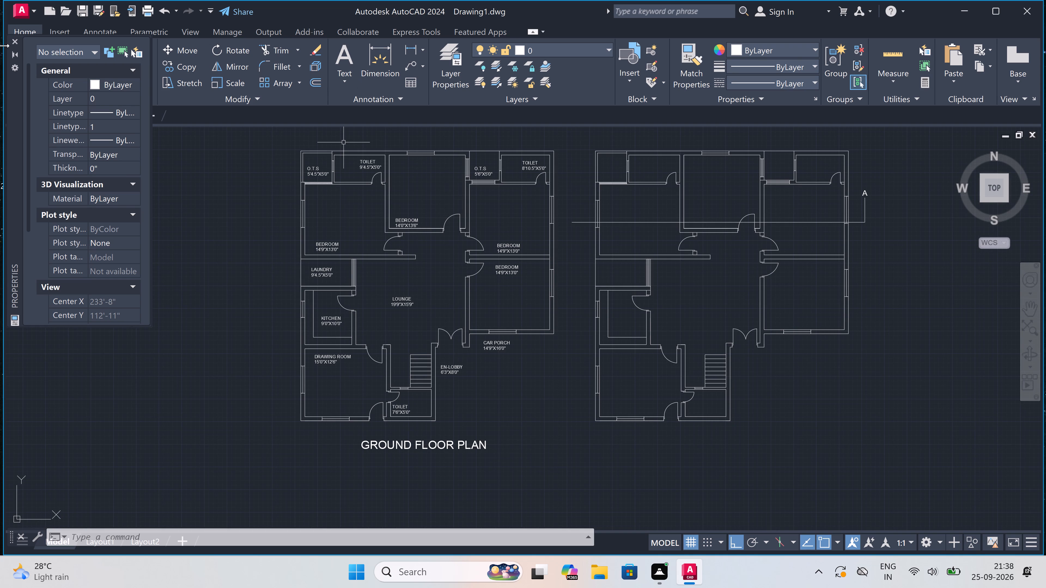
click(12, 41)
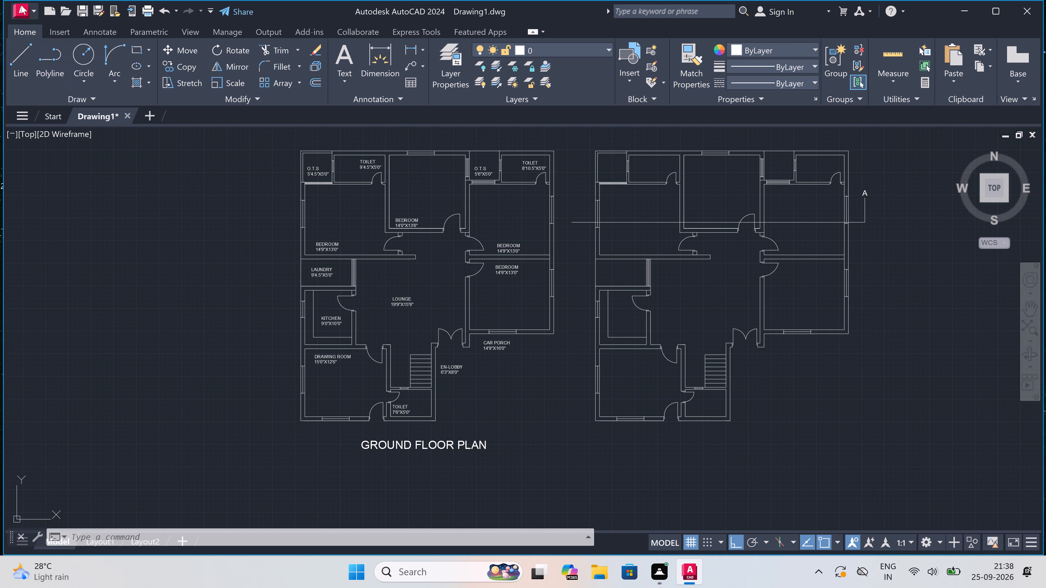
Open the recent drawing "GROUND, 1ST , AND 2ND FLOOR PLAN -4 24-09-26.dwg".
click(21, 5)
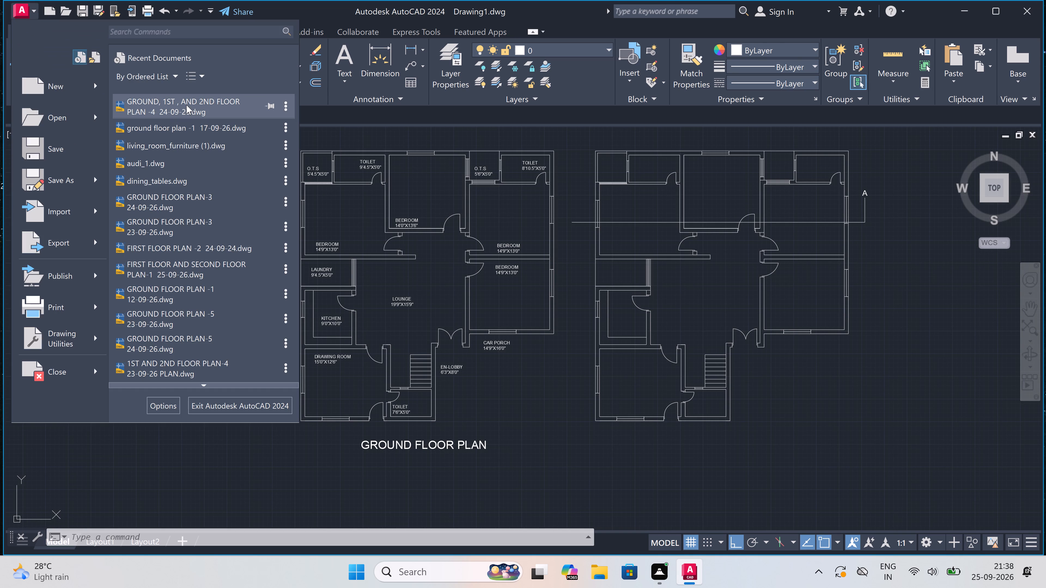
double_click(186, 105)
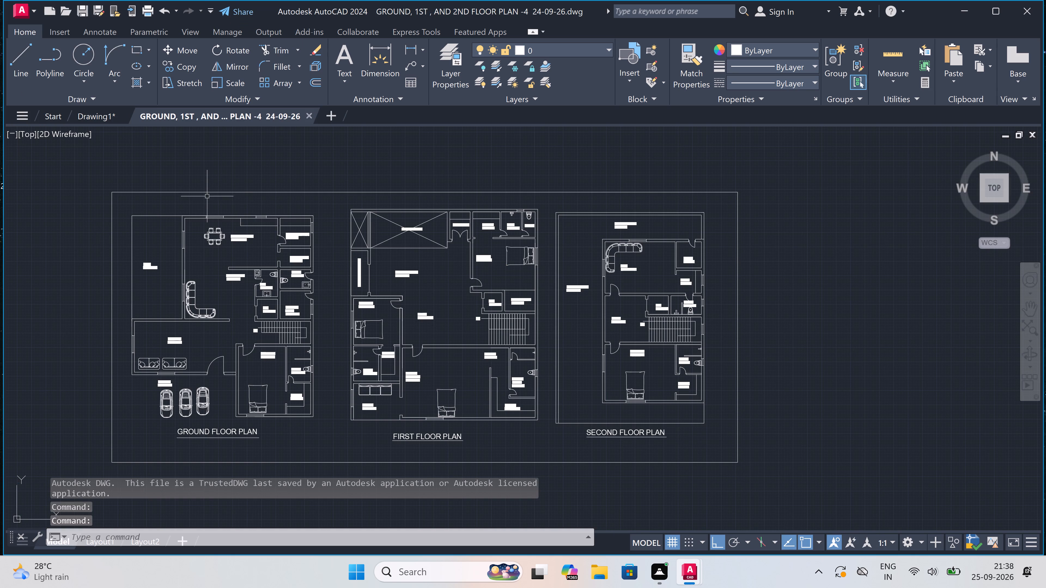
Select the six-chair dining table set in the ground floor plan's dining/kitchen area.
scroll(207, 196, up, 2)
scroll(195, 255, up, 1)
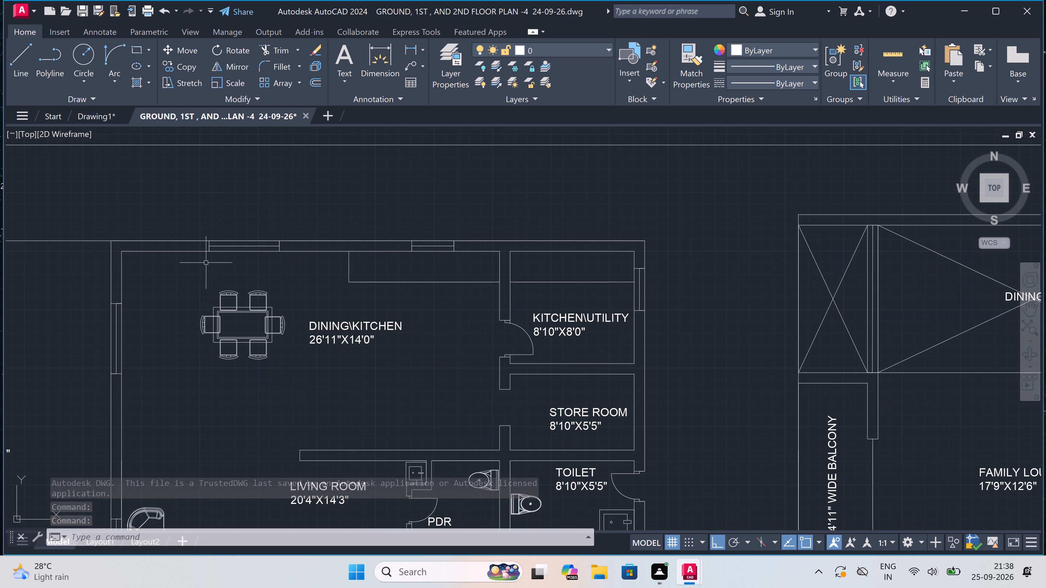
click(290, 279)
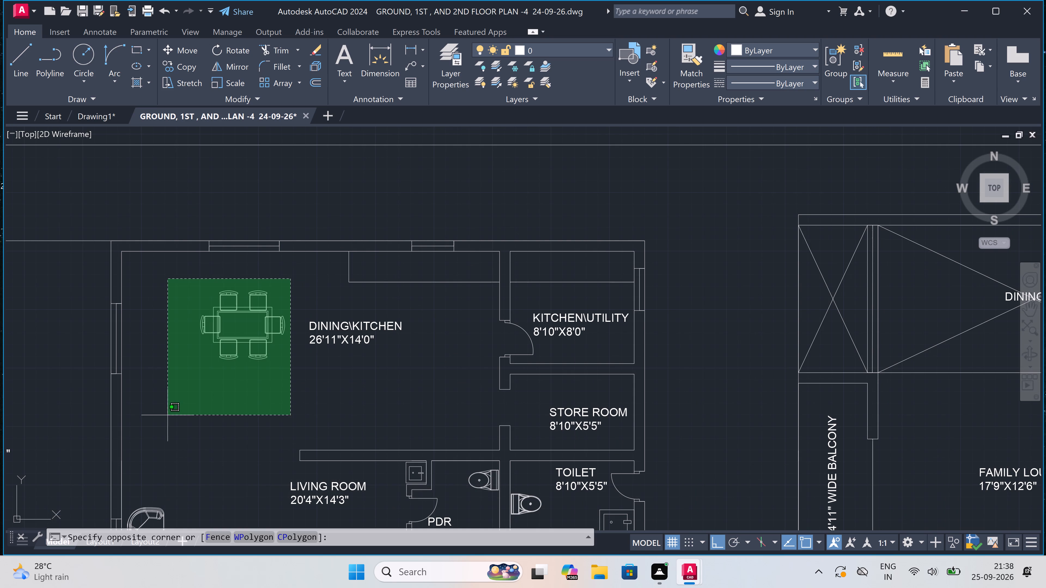
double_click(162, 416)
scroll(181, 335, down, 3)
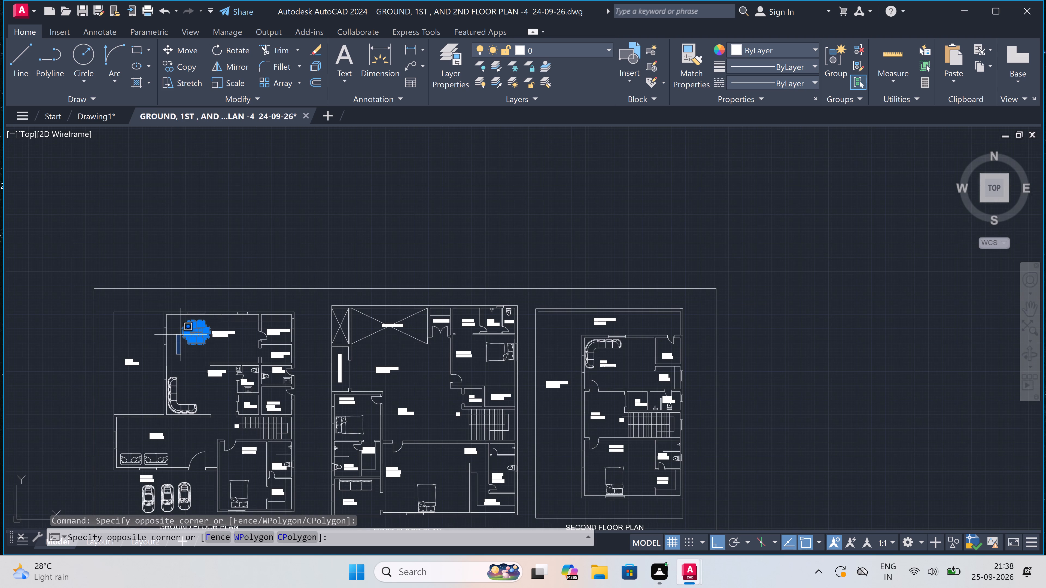
scroll(167, 333, up, 3)
double_click(181, 330)
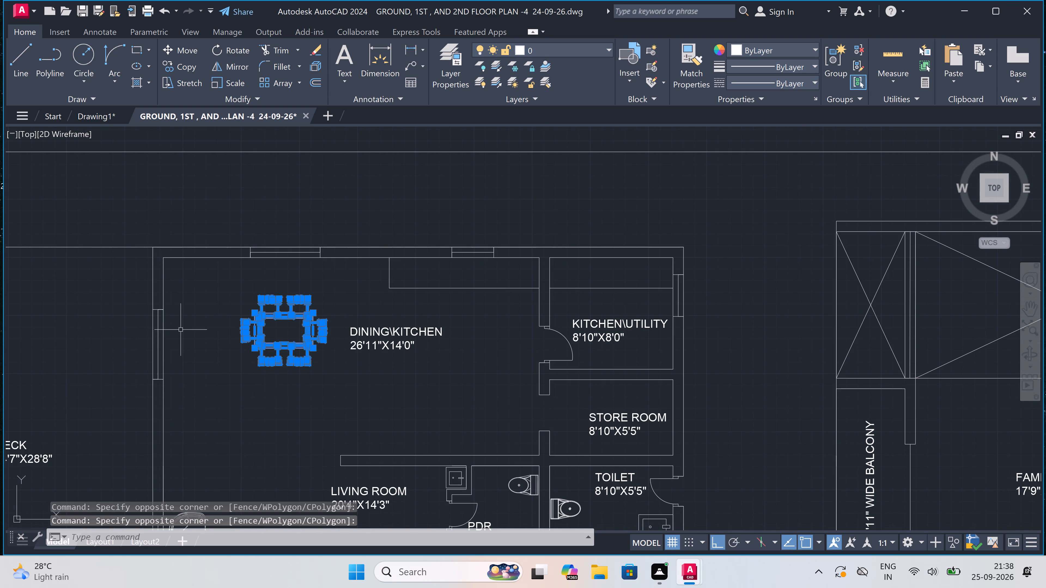
Add the two drawing room sofas and the westernmost portico car of the ground floor plan to the selection.
scroll(181, 329, down, 4)
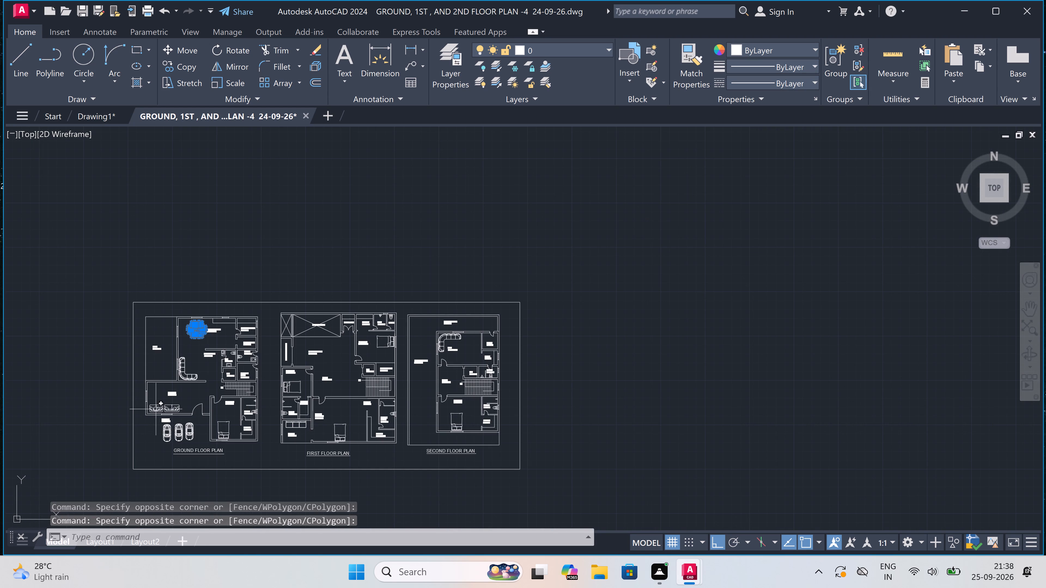
scroll(136, 439, up, 3)
scroll(342, 276, up, 1)
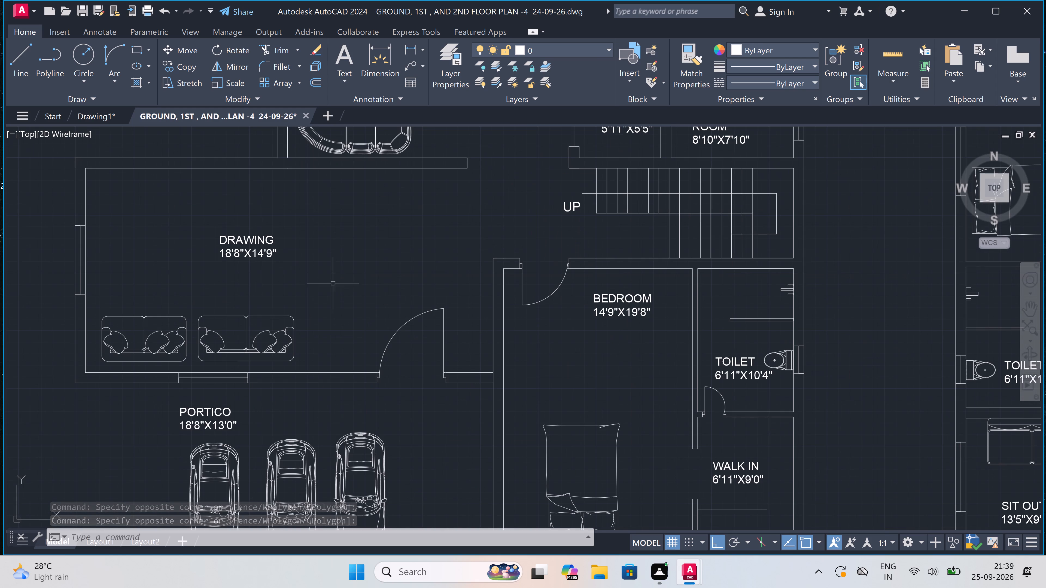
scroll(317, 301, down, 1)
scroll(180, 384, up, 2)
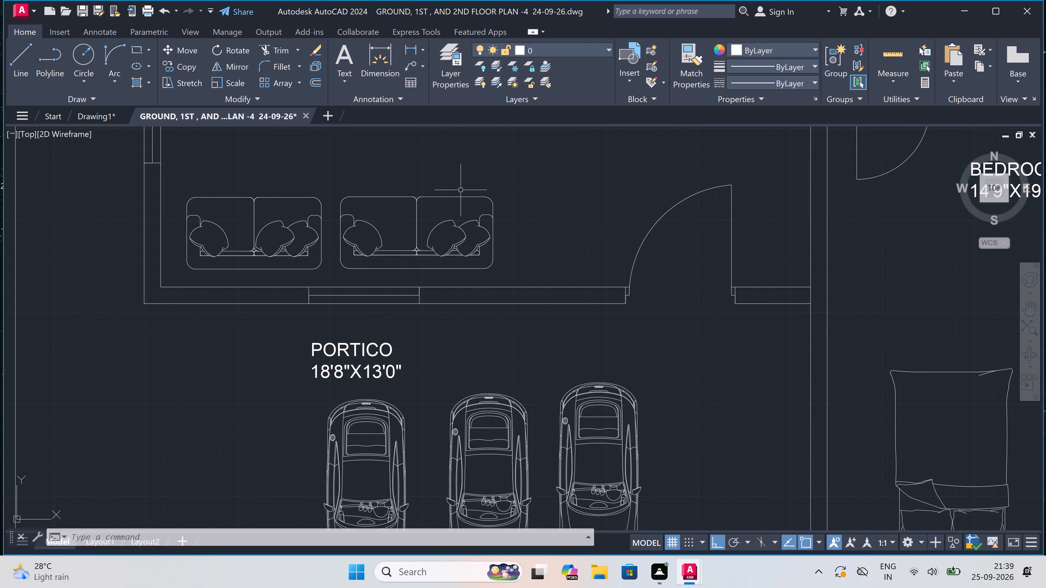
double_click(521, 173)
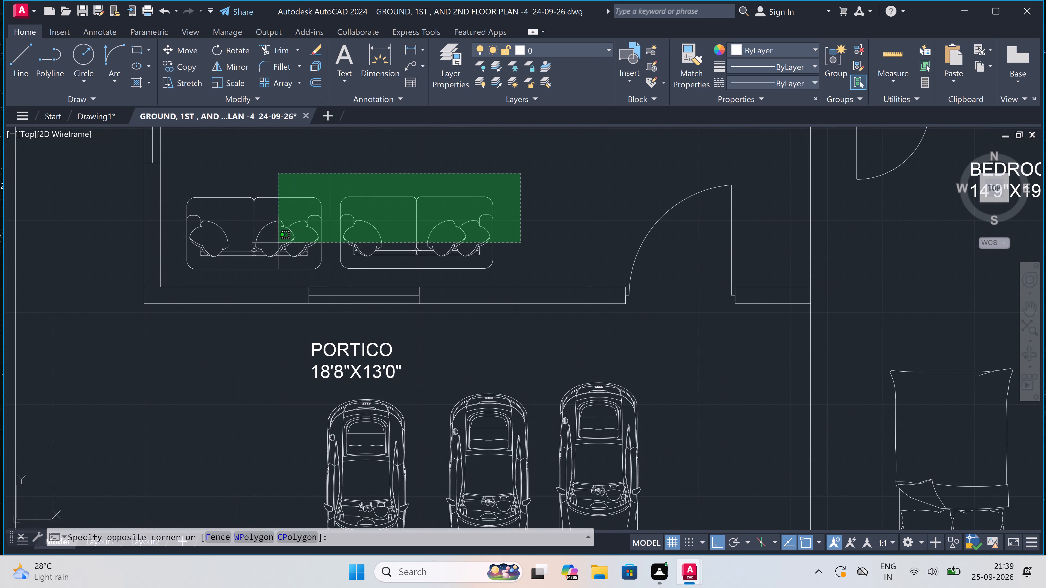
click(183, 272)
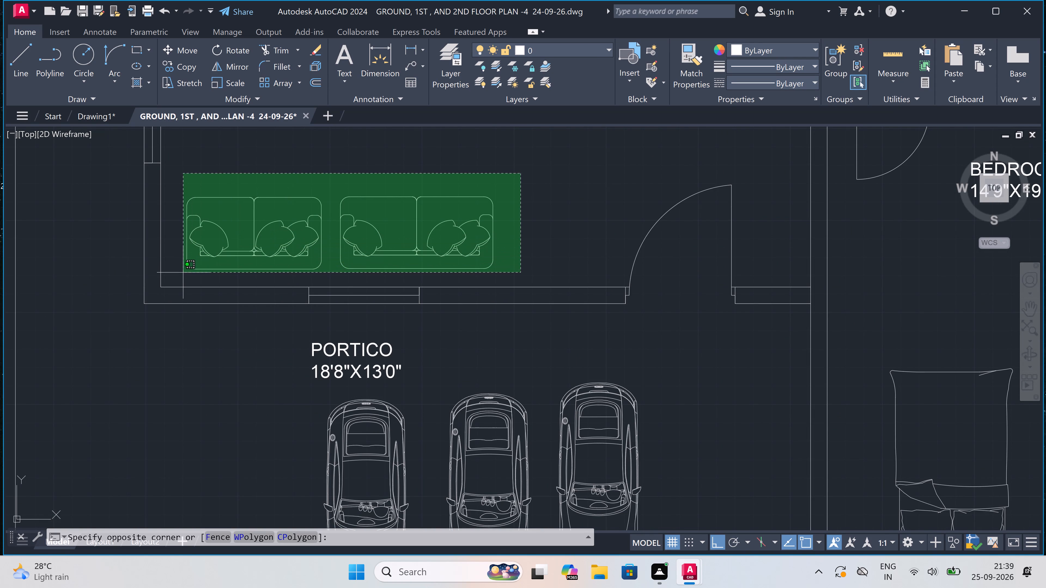
scroll(187, 270, down, 1)
scroll(246, 335, down, 2)
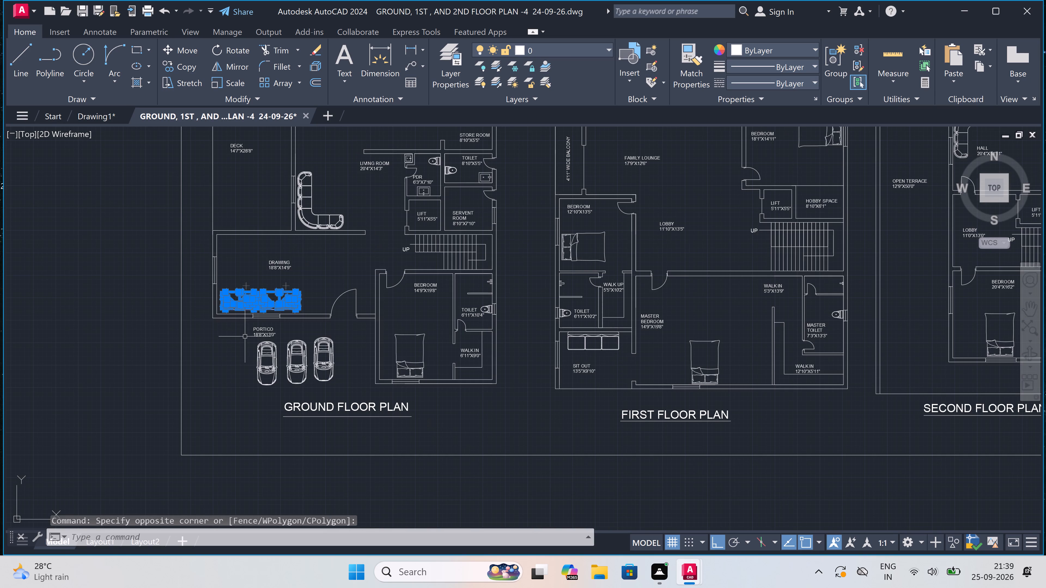
scroll(231, 380, up, 2)
drag(355, 278, 355, 288)
click(217, 405)
Add the ground floor bedroom's bed and its toilet's WC to the selection, and copy all selected objects to the clipboard.
scroll(217, 405, down, 2)
scroll(396, 395, up, 2)
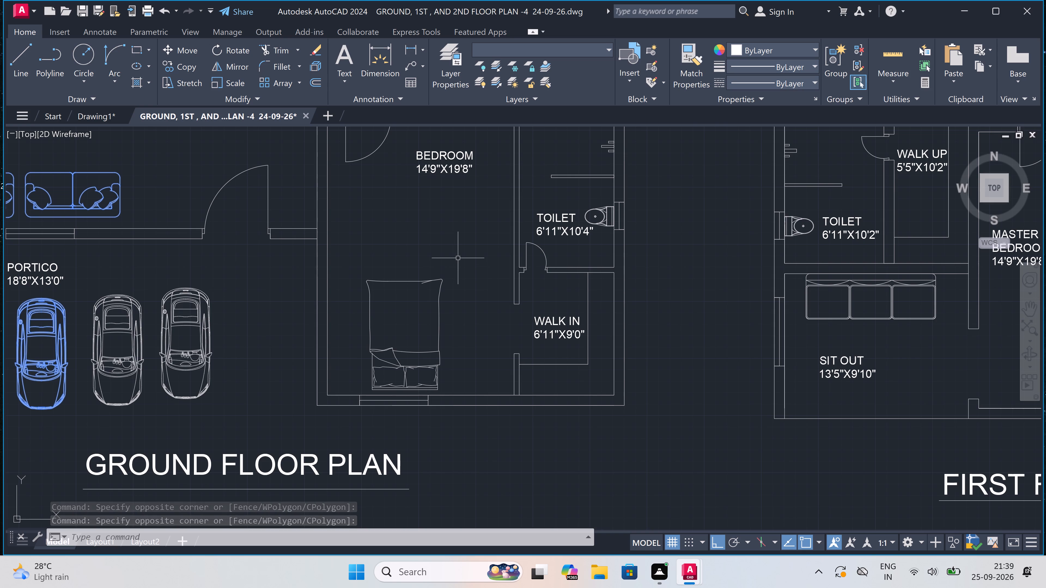
drag(464, 258, 467, 260)
scroll(354, 388, up, 2)
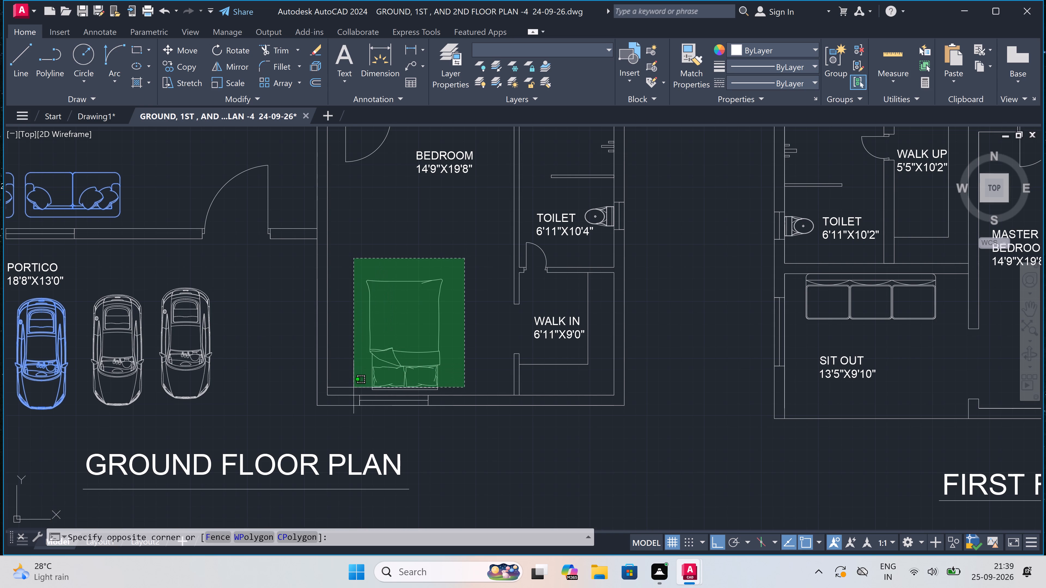
double_click(351, 395)
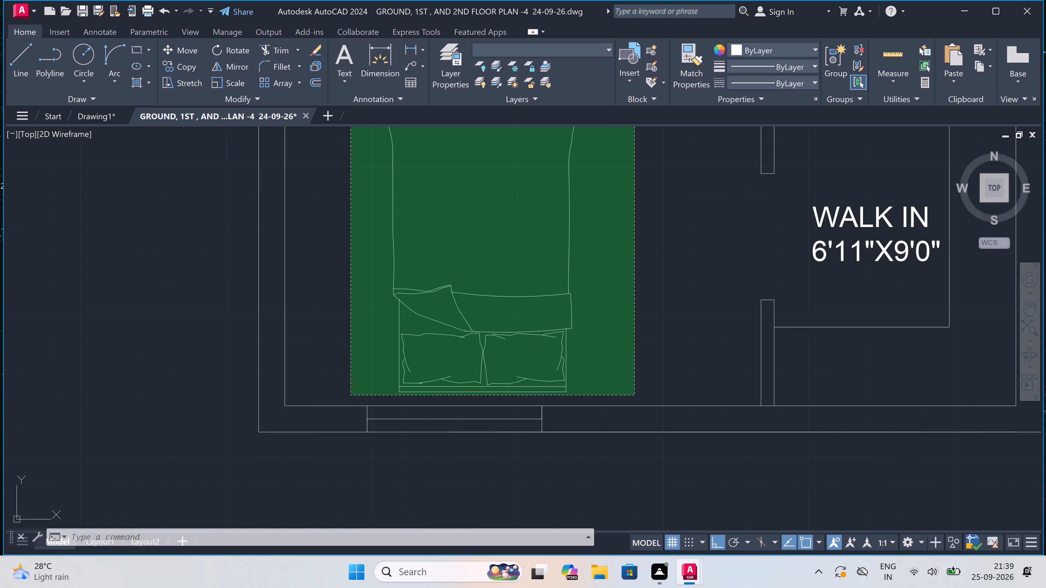
scroll(351, 394, down, 3)
scroll(497, 277, up, 2)
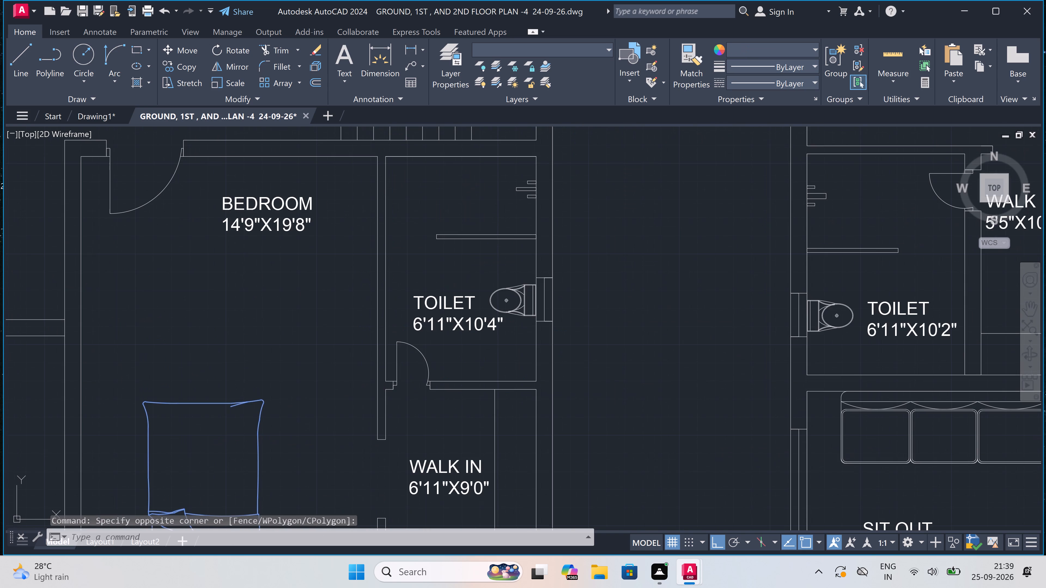
click(520, 292)
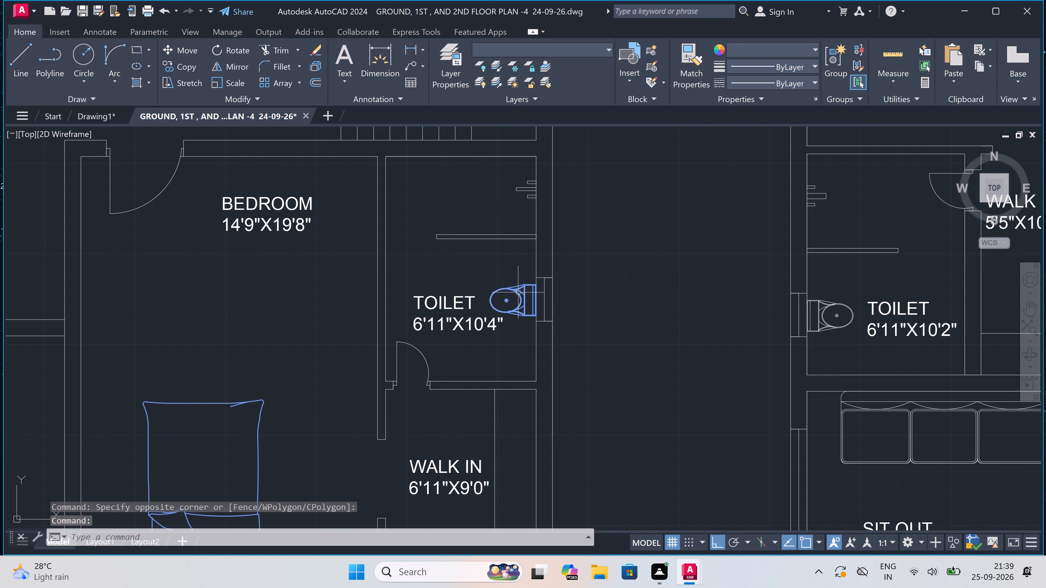
key(ctrl+c)
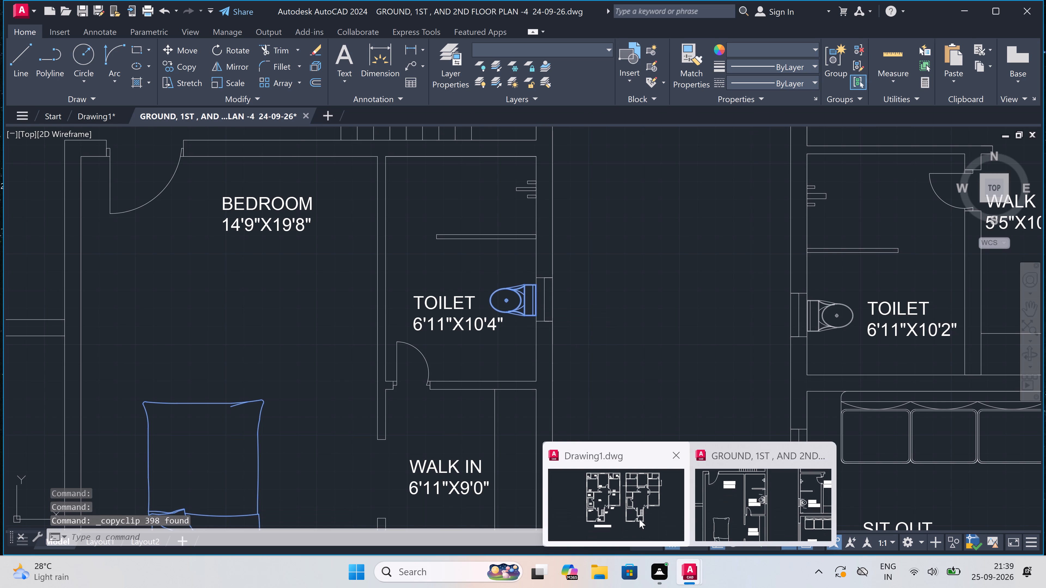
Switch to Drawing1.dwg and paste the copied furniture and car in the empty area west of the labelled ground floor plan.
click(639, 519)
key(ctrl+v)
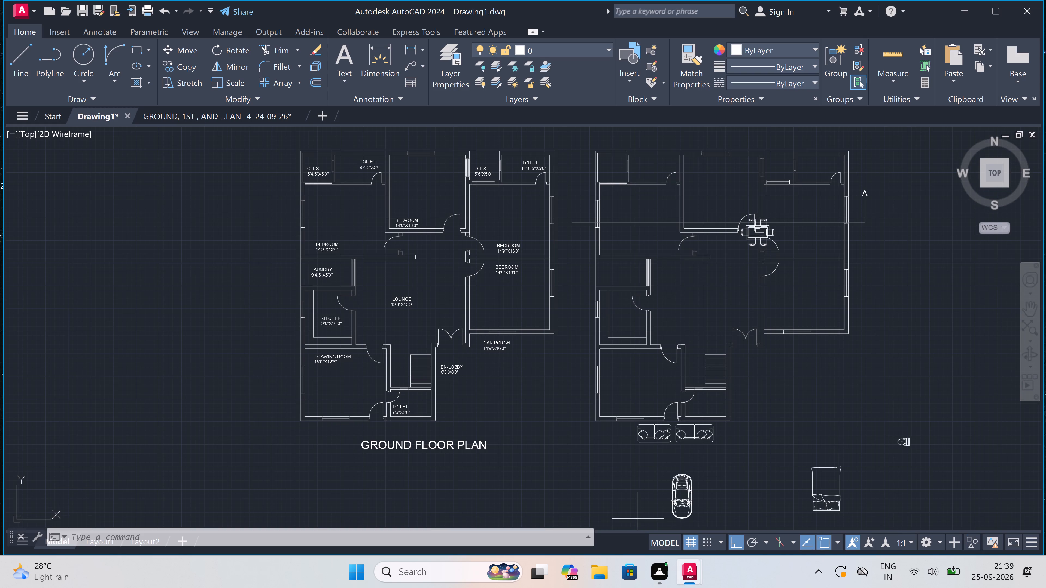
scroll(529, 436, down, 2)
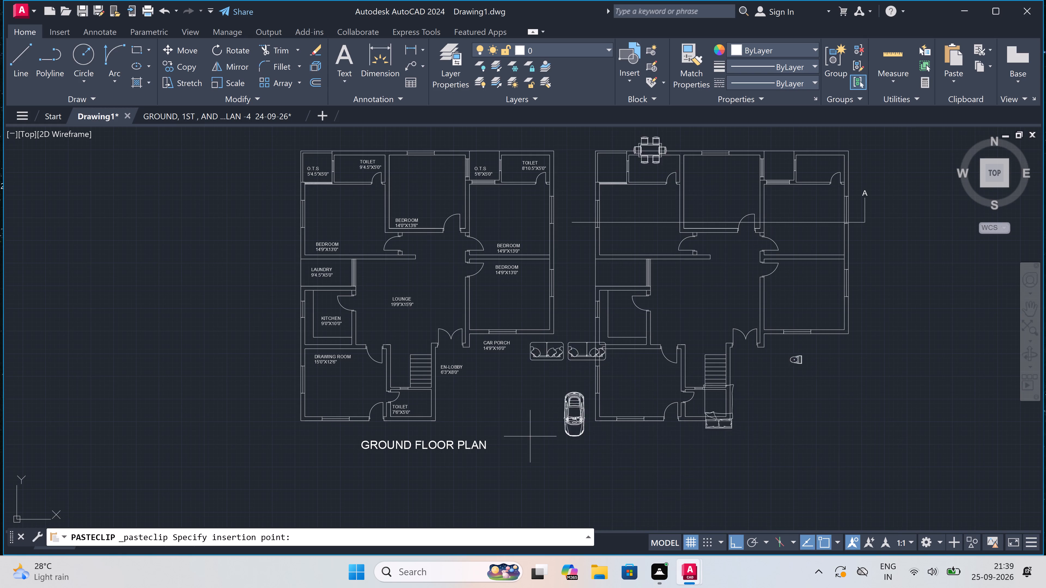
scroll(529, 435, down, 2)
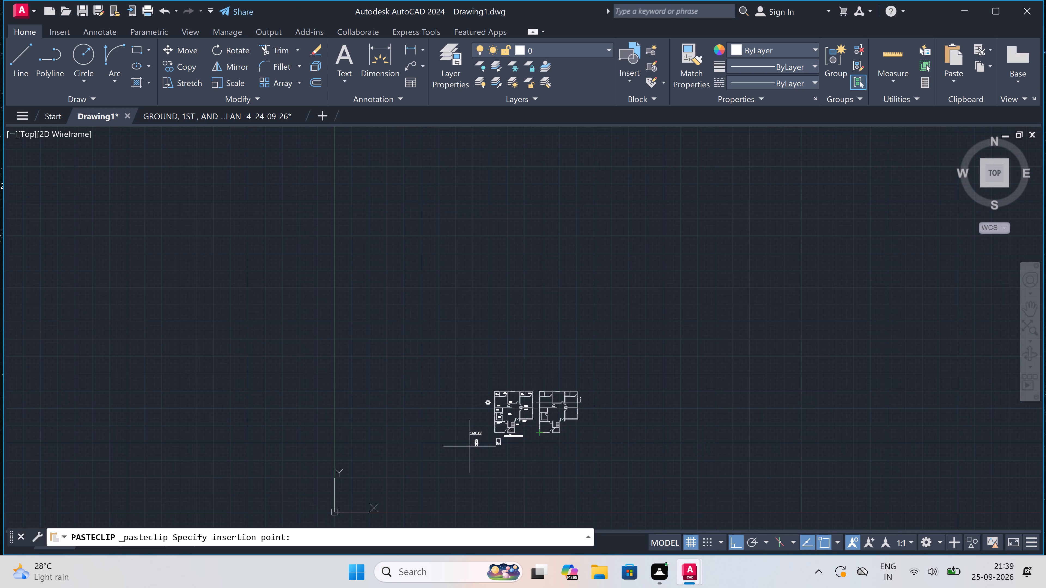
scroll(460, 446, up, 3)
scroll(457, 414, up, 1)
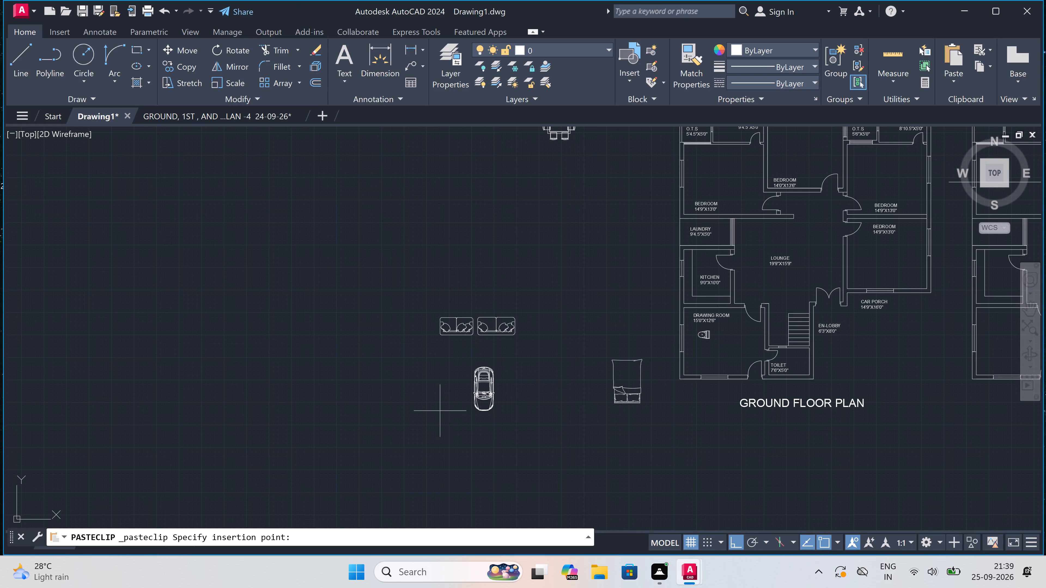
click(386, 423)
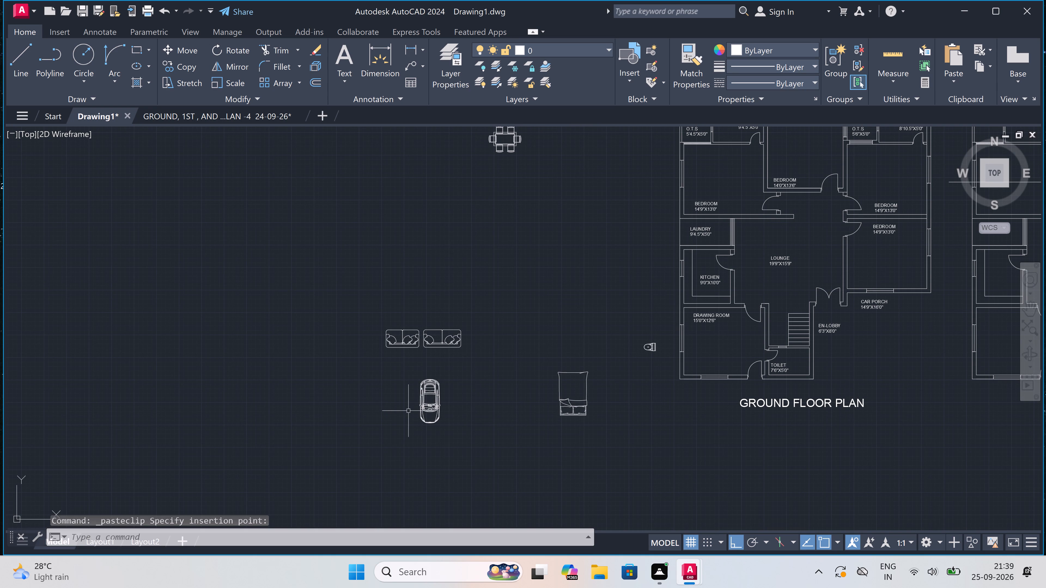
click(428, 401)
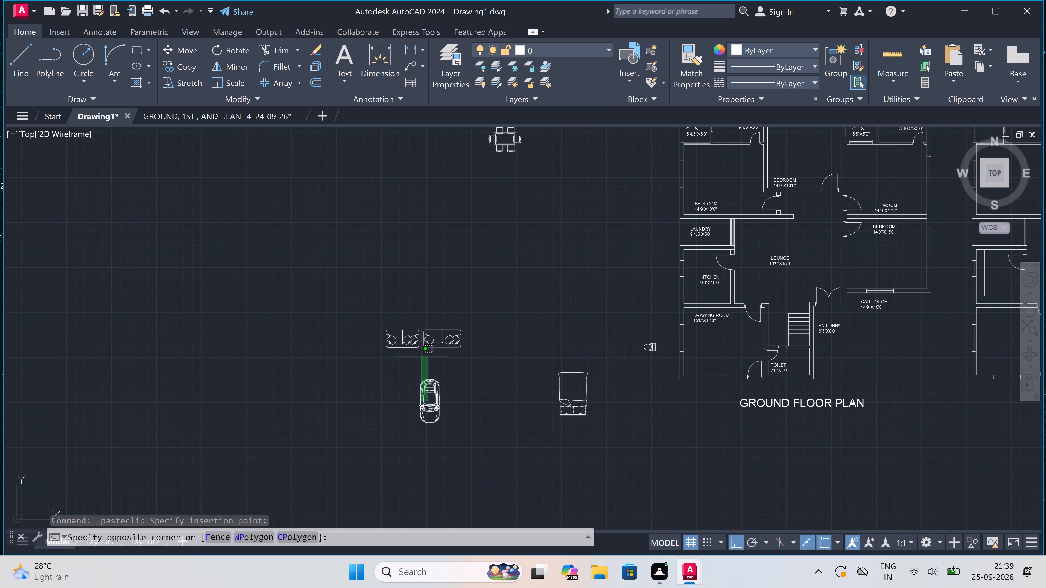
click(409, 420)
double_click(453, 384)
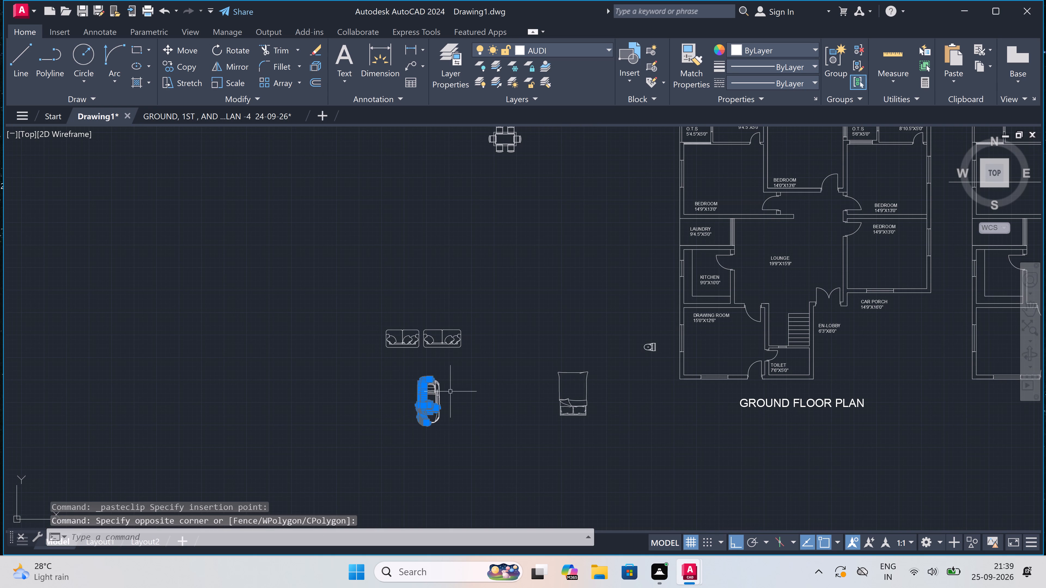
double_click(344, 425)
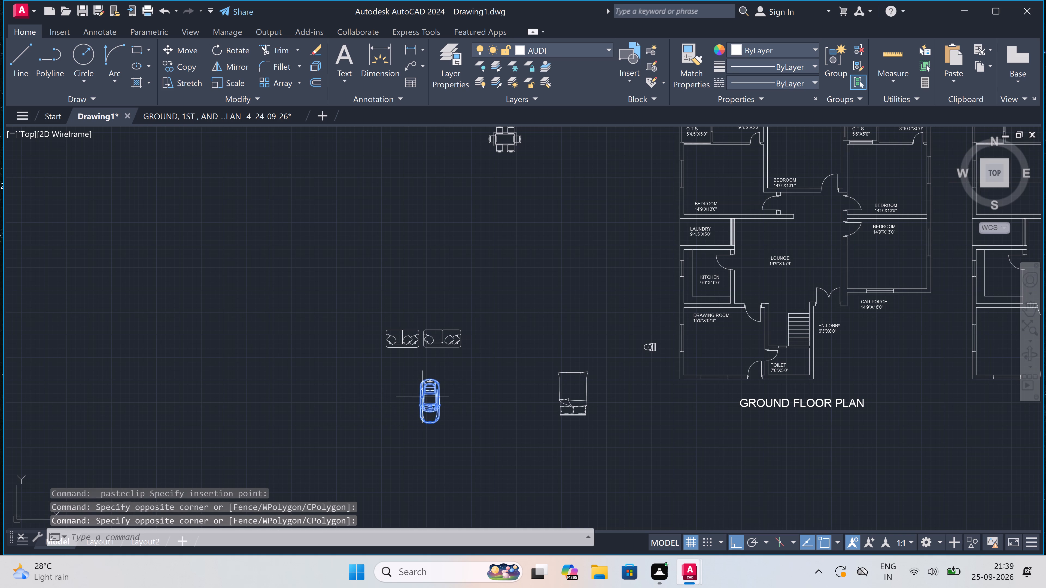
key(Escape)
Move the pasted car with Ortho off into the labelled ground floor plan's car porch, just southeast of the CAR PORCH text.
scroll(423, 396, up, 1)
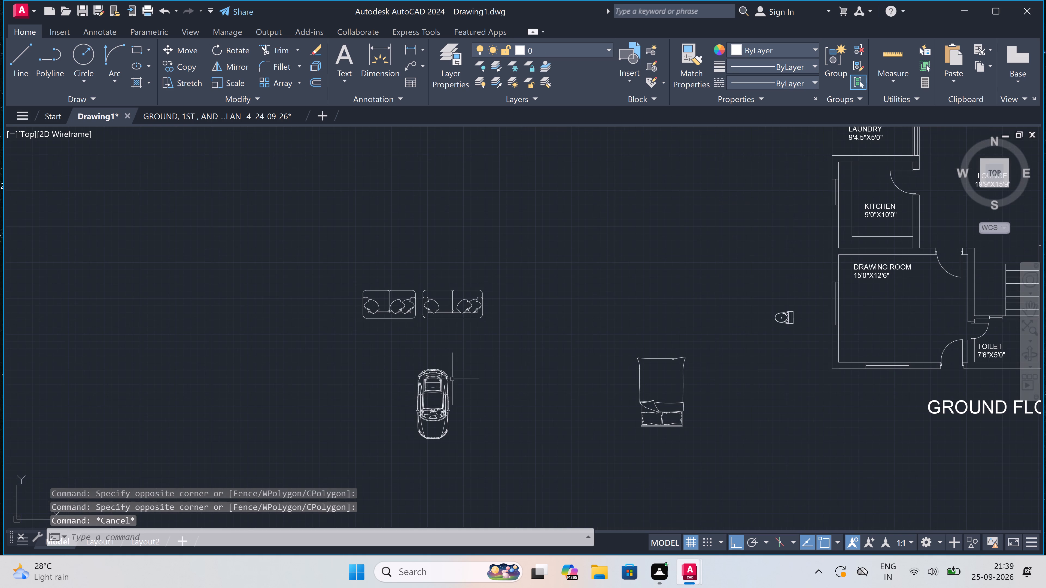
click(467, 362)
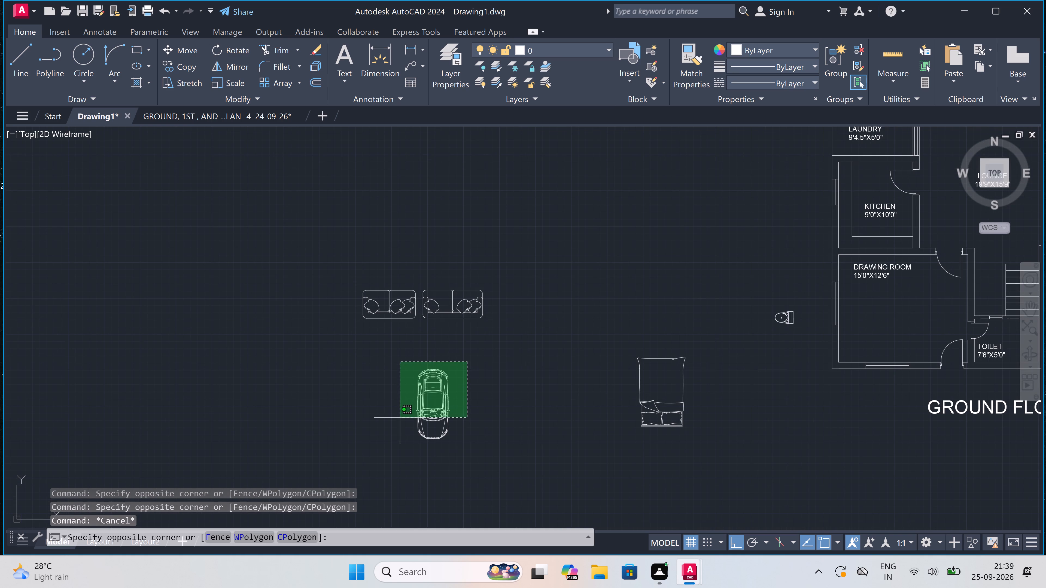
double_click(391, 443)
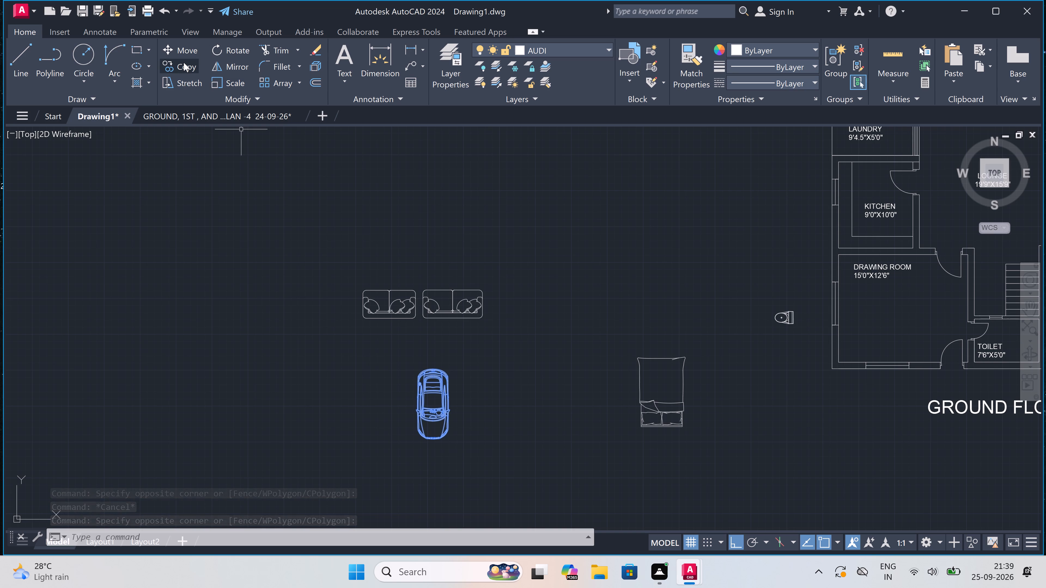
click(186, 54)
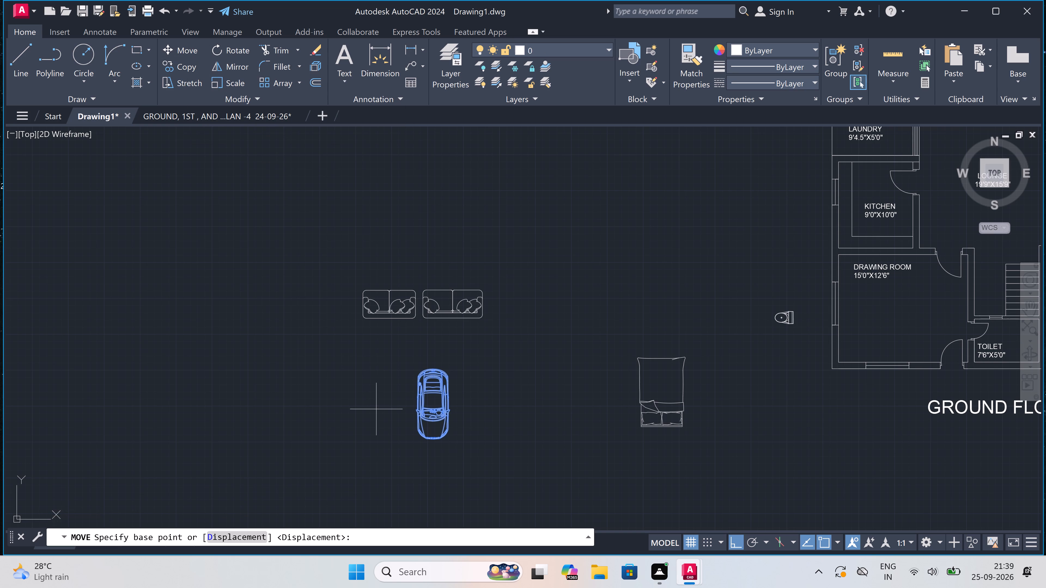
double_click(433, 402)
scroll(452, 382, down, 1)
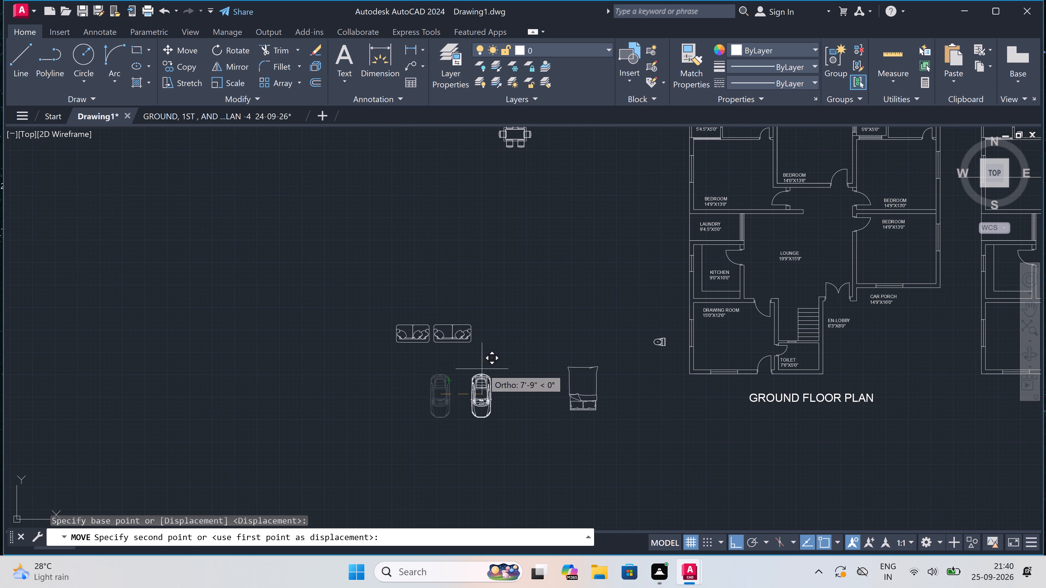
key(F8)
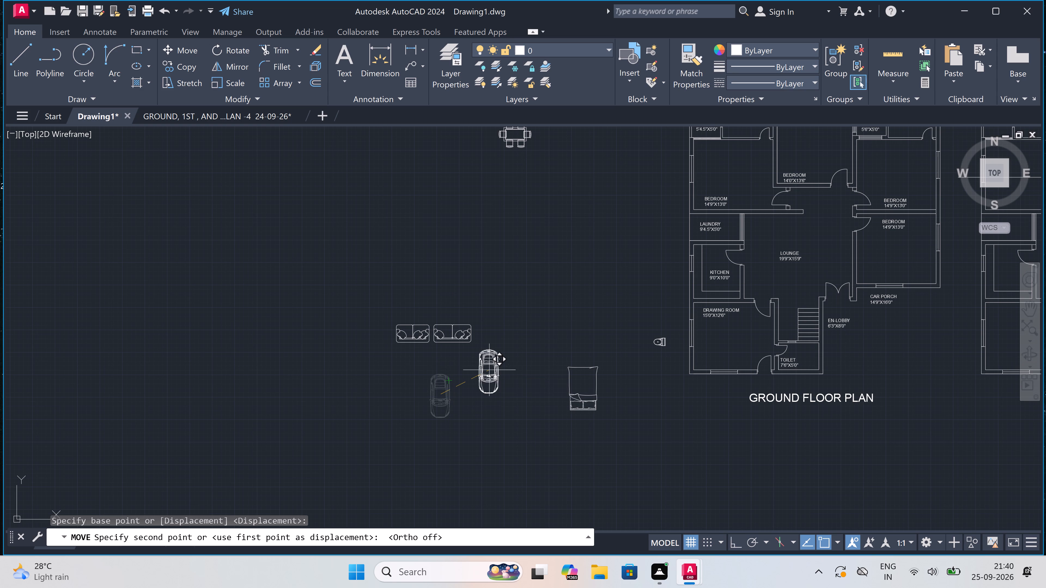
scroll(699, 366, down, 3)
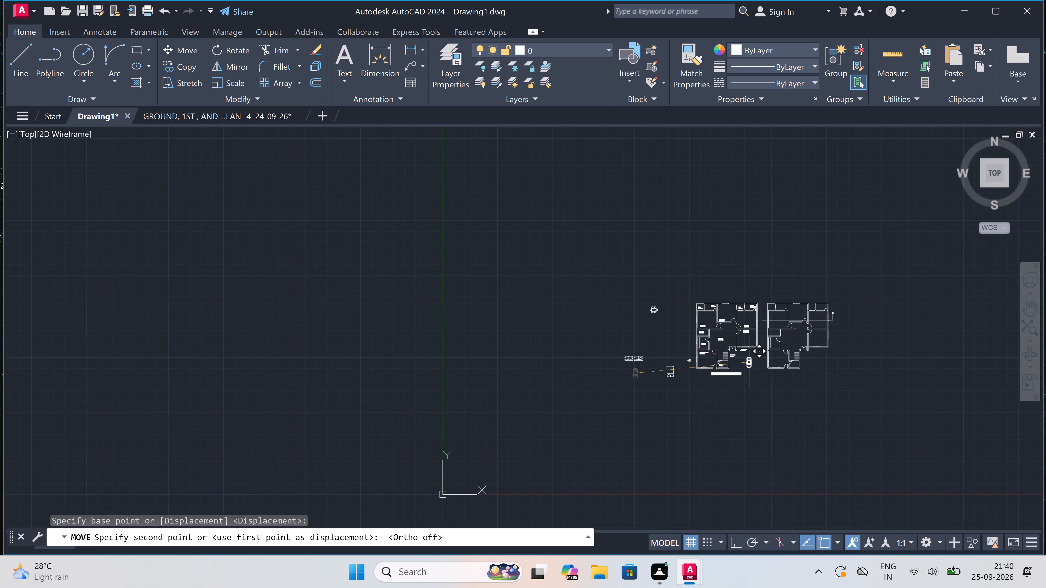
scroll(750, 362, up, 3)
scroll(774, 349, up, 2)
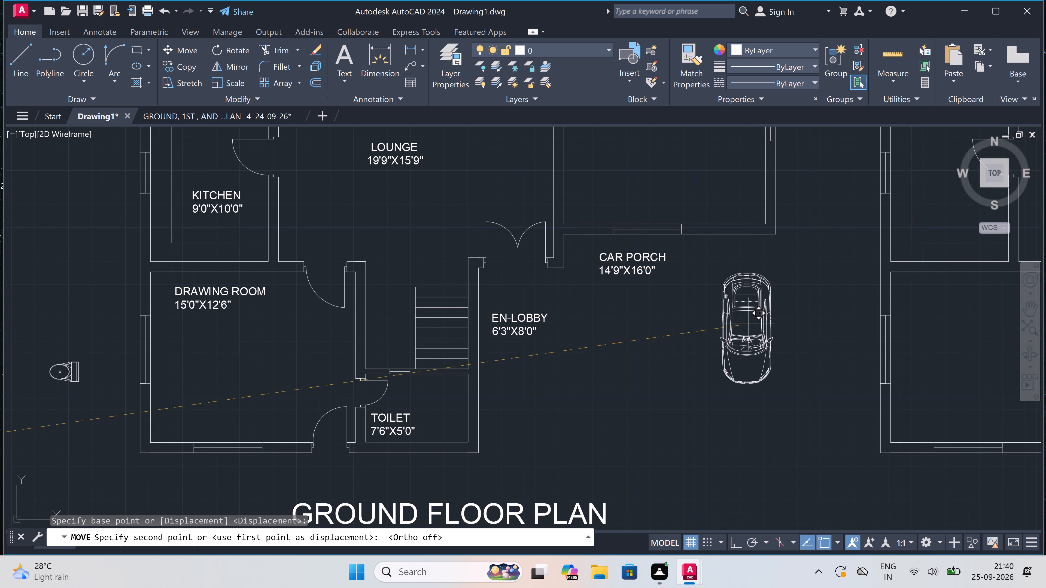
click(714, 323)
Rotate the two pasted sofas together 90 degrees clockwise with Ortho on, so they line up north to south.
scroll(561, 350, down, 2)
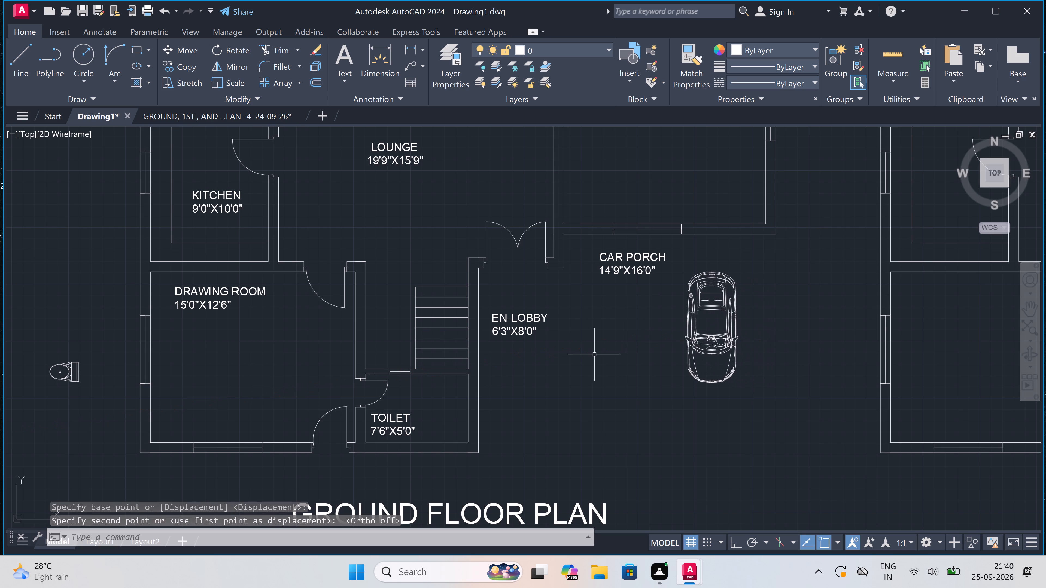
scroll(556, 345, down, 1)
scroll(460, 352, up, 3)
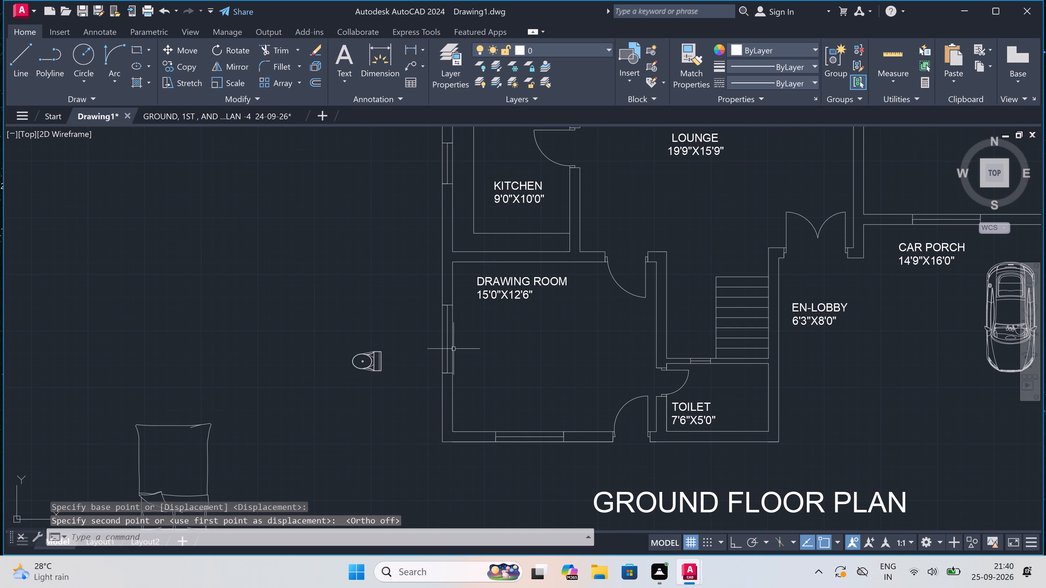
scroll(441, 345, down, 2)
scroll(388, 352, down, 1)
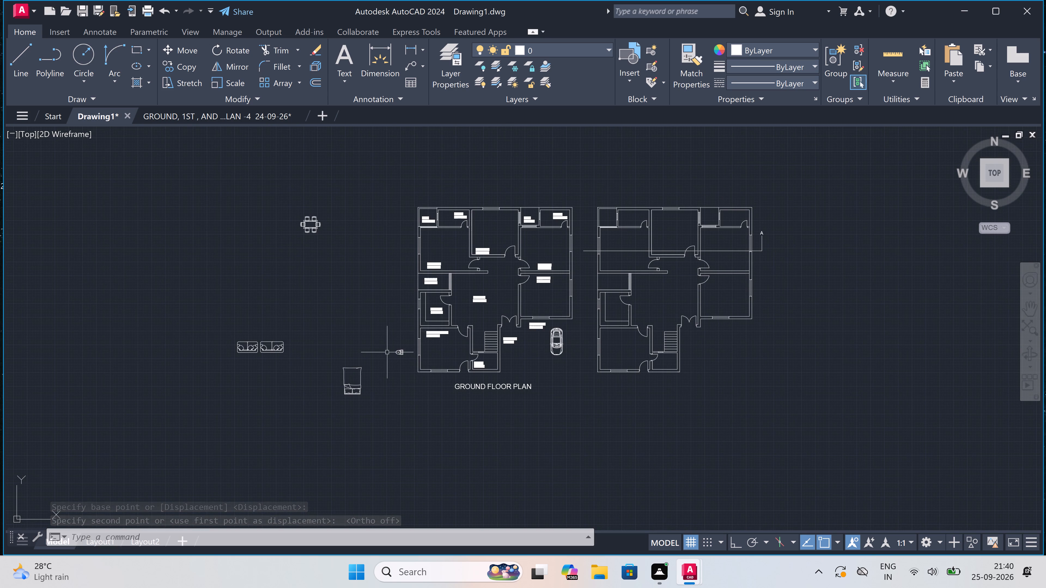
scroll(306, 352, up, 2)
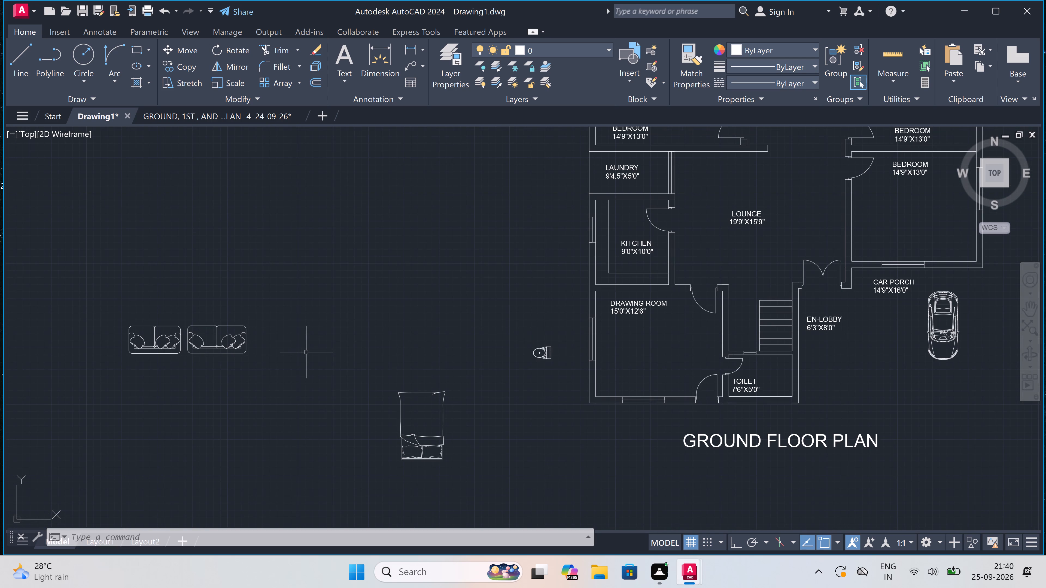
scroll(306, 352, down, 1)
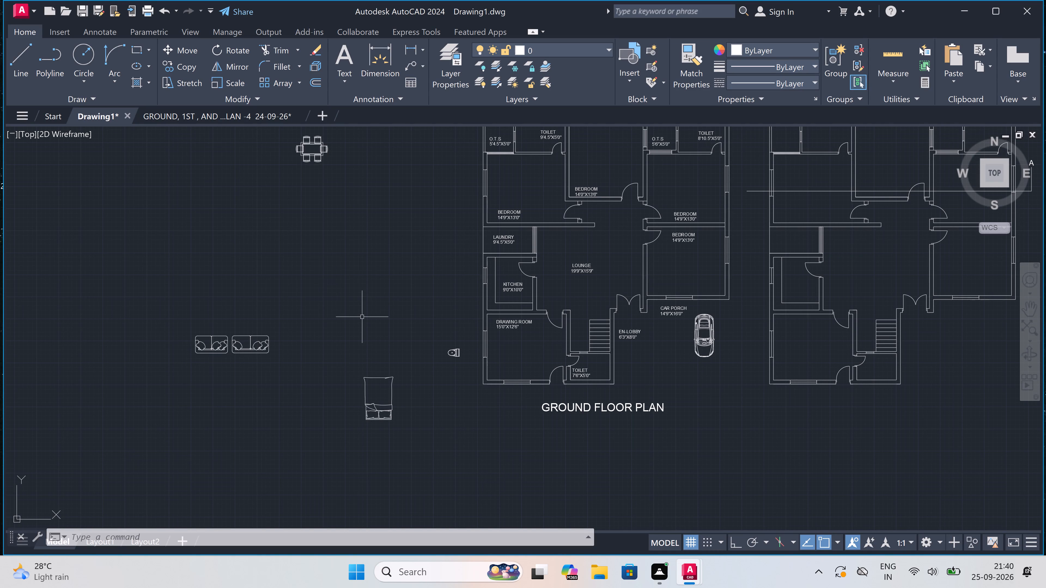
scroll(338, 442, up, 2)
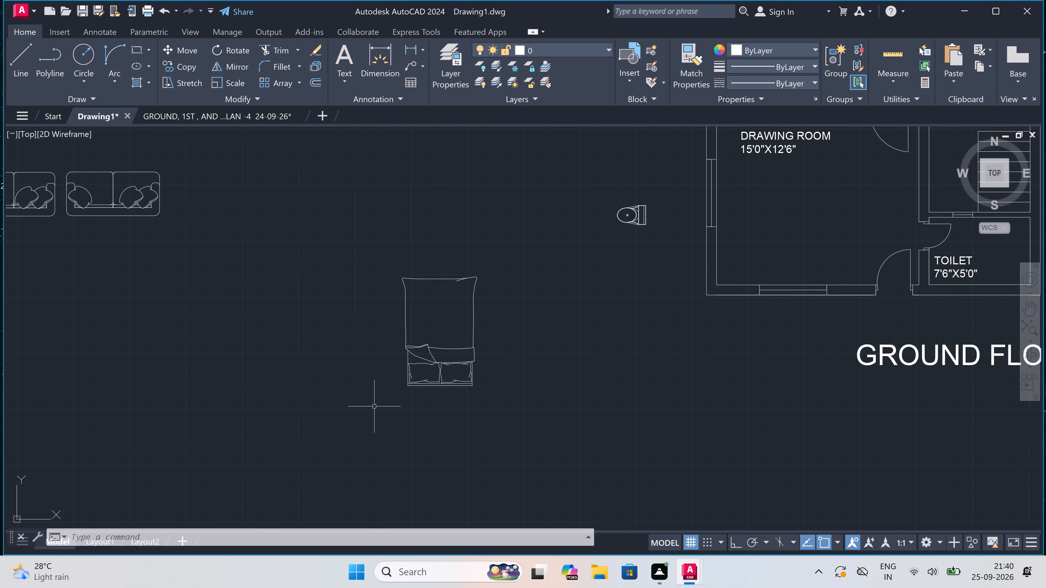
scroll(374, 406, down, 1)
scroll(414, 390, up, 1)
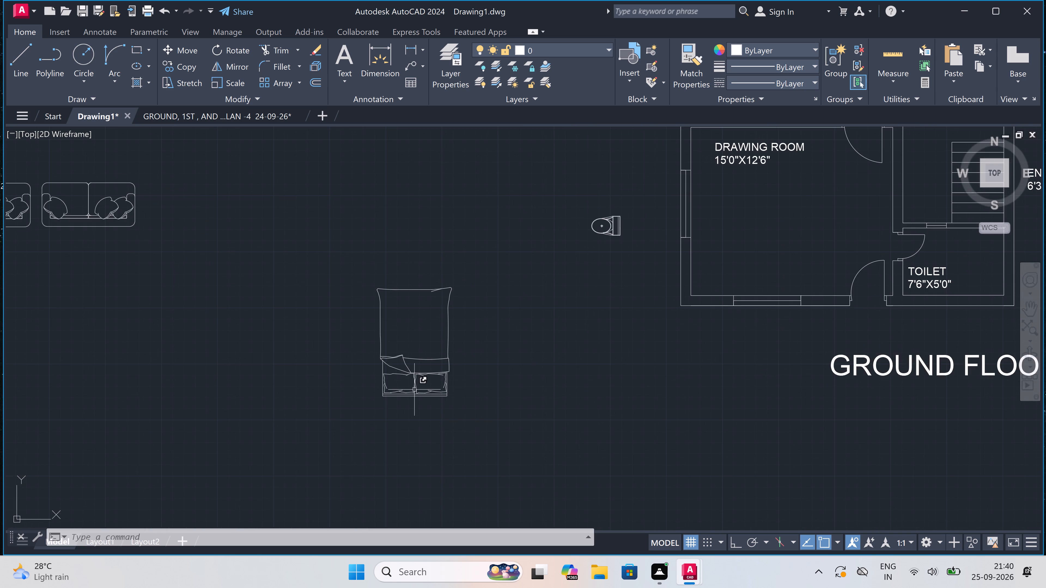
scroll(414, 390, down, 1)
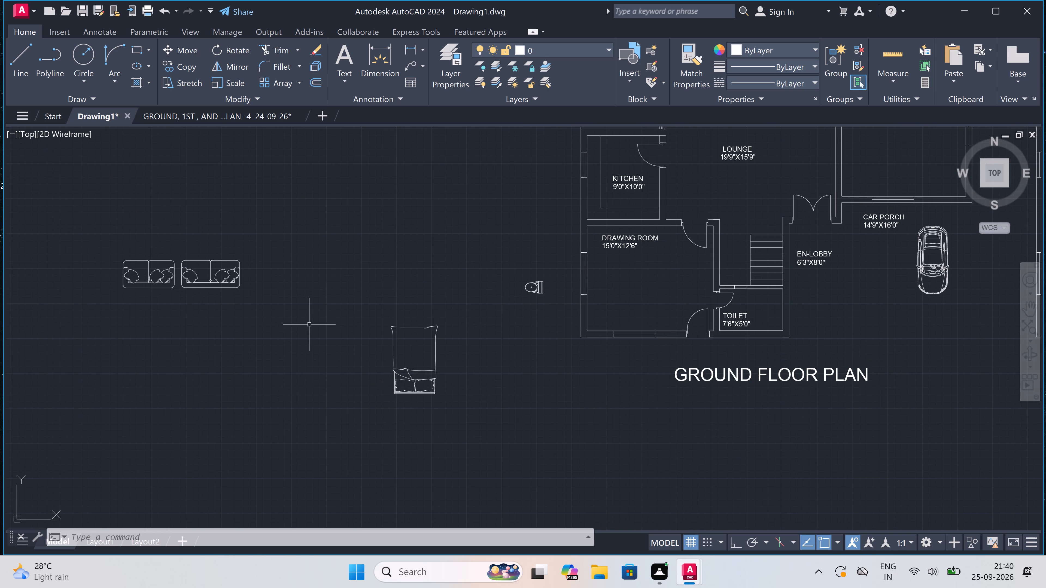
click(304, 230)
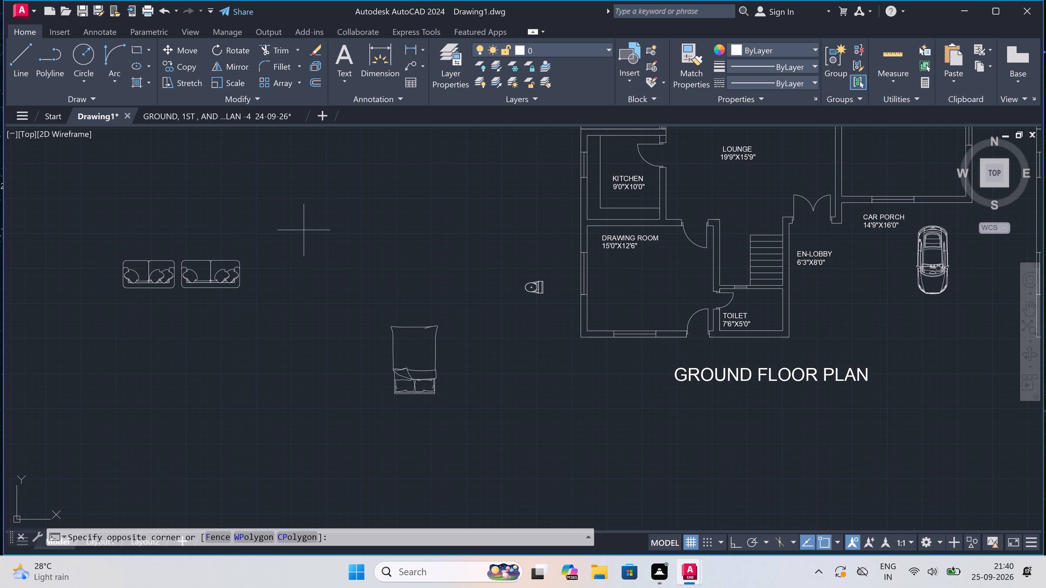
click(103, 306)
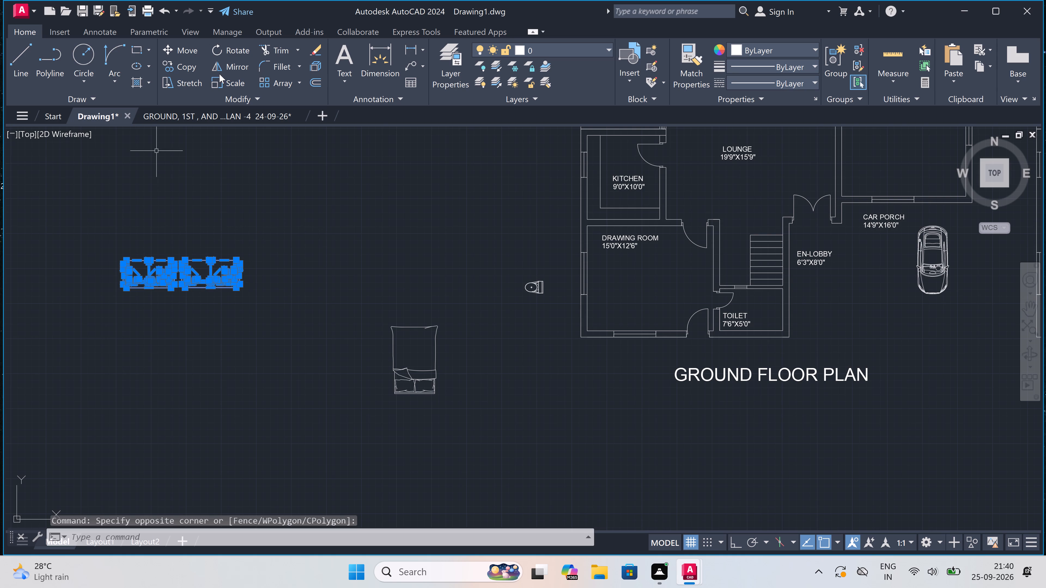
click(236, 48)
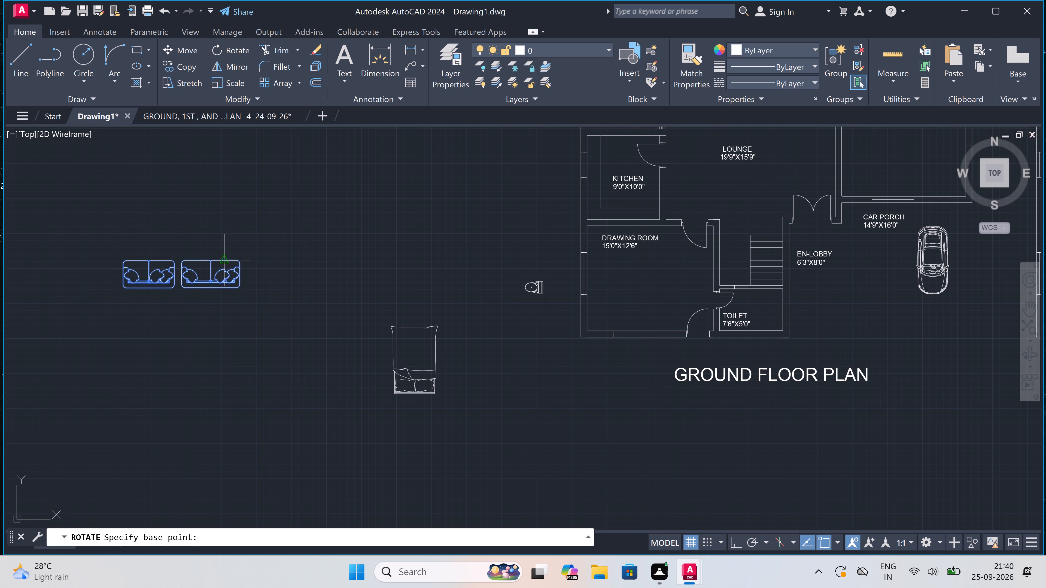
click(224, 266)
drag(224, 266, 224, 271)
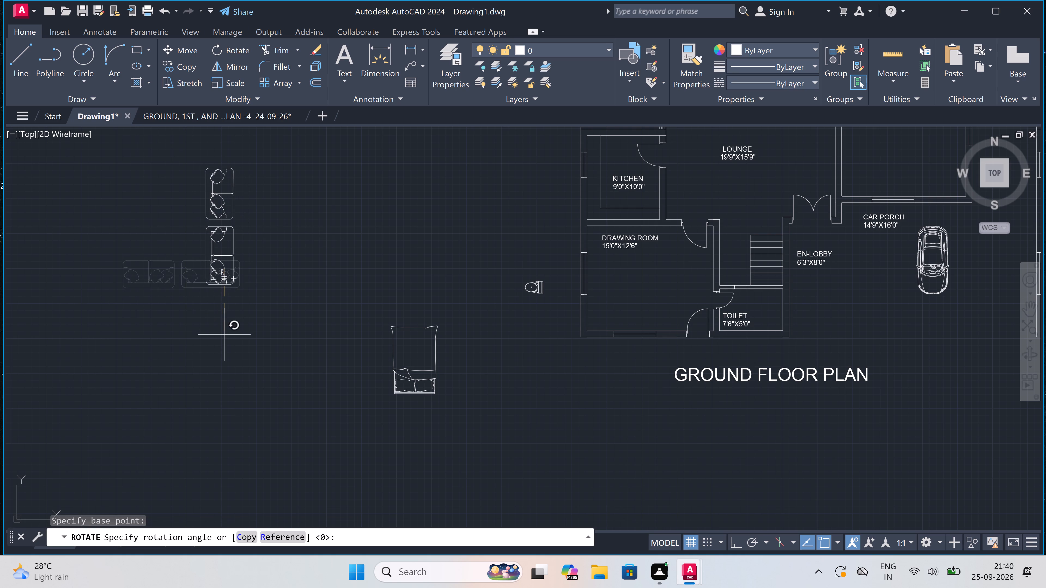
key(F8)
double_click(224, 334)
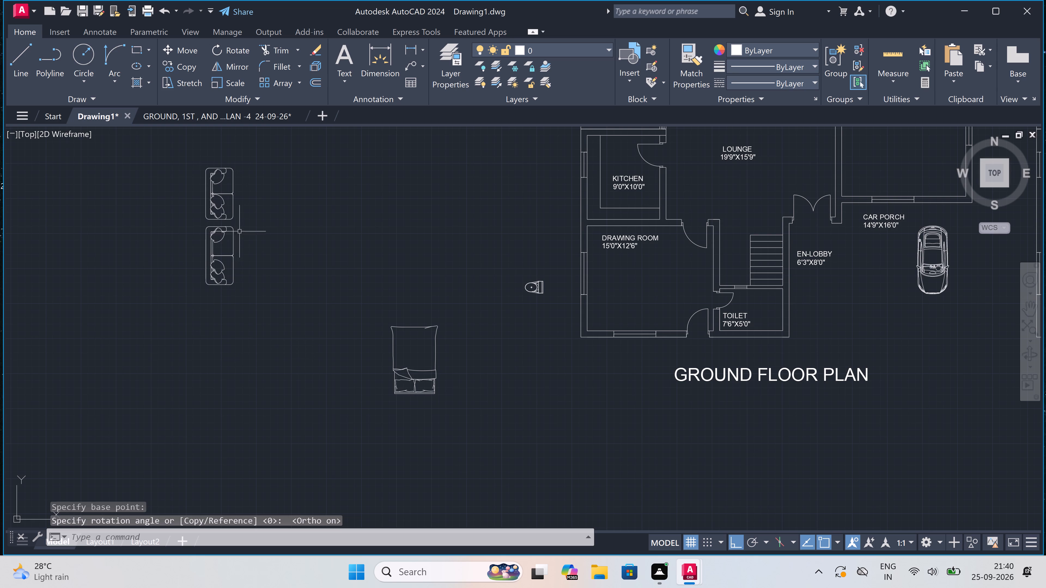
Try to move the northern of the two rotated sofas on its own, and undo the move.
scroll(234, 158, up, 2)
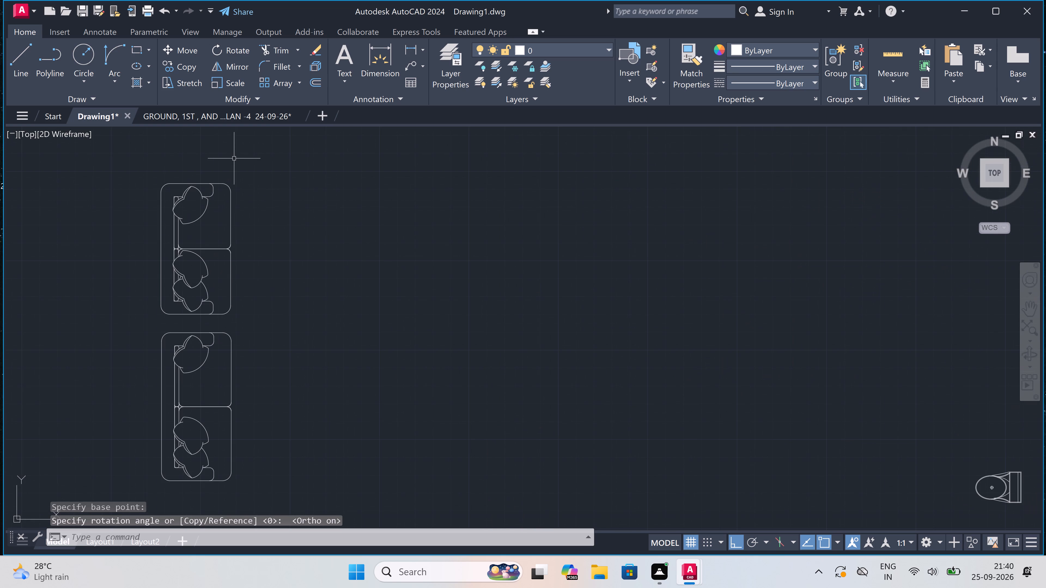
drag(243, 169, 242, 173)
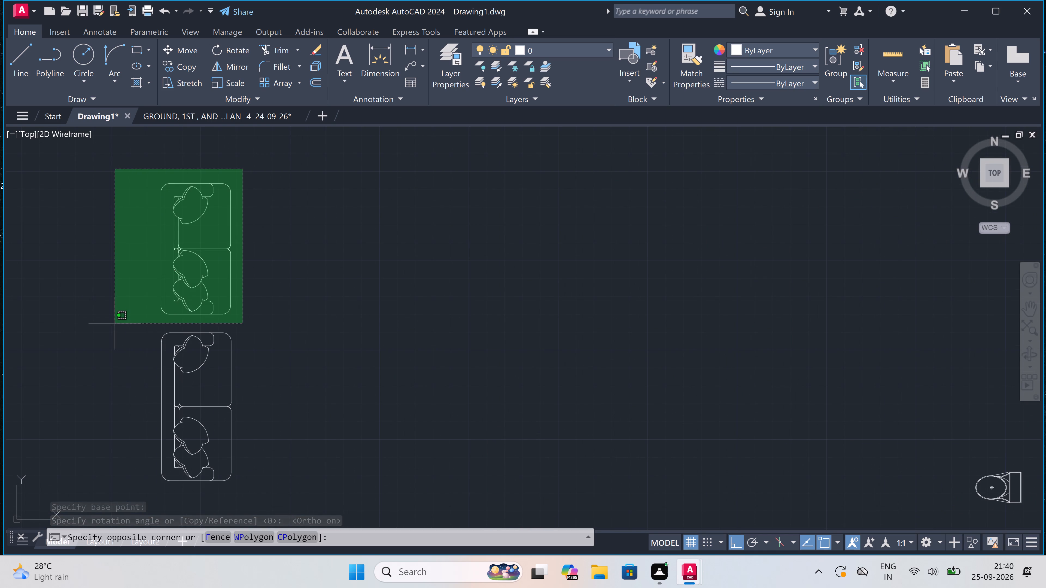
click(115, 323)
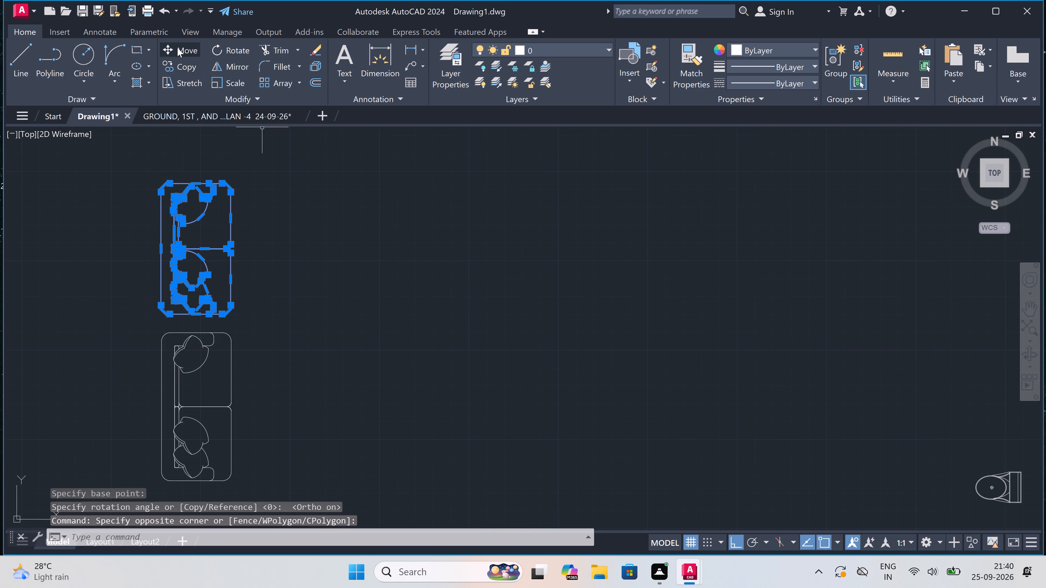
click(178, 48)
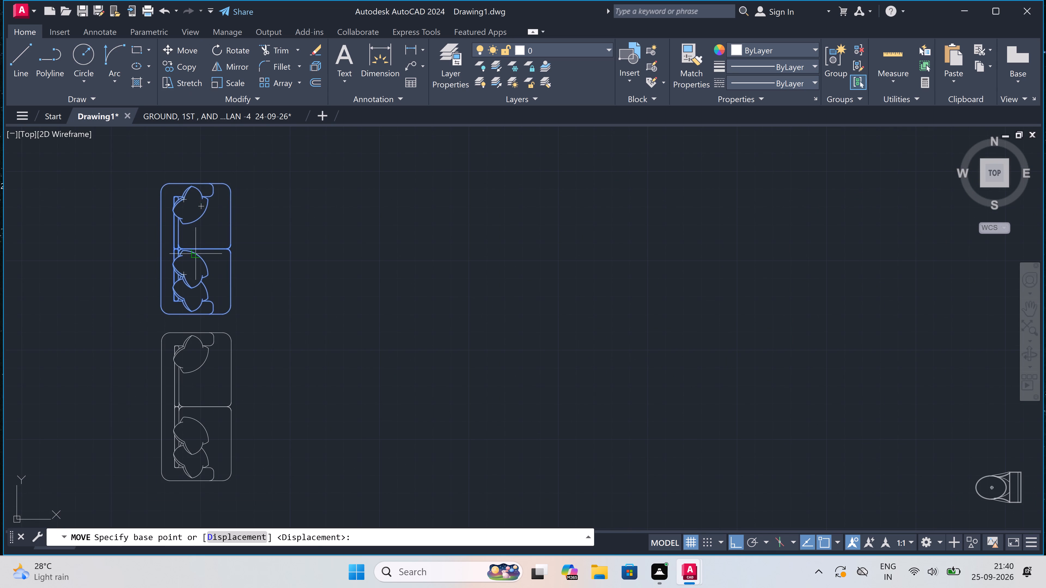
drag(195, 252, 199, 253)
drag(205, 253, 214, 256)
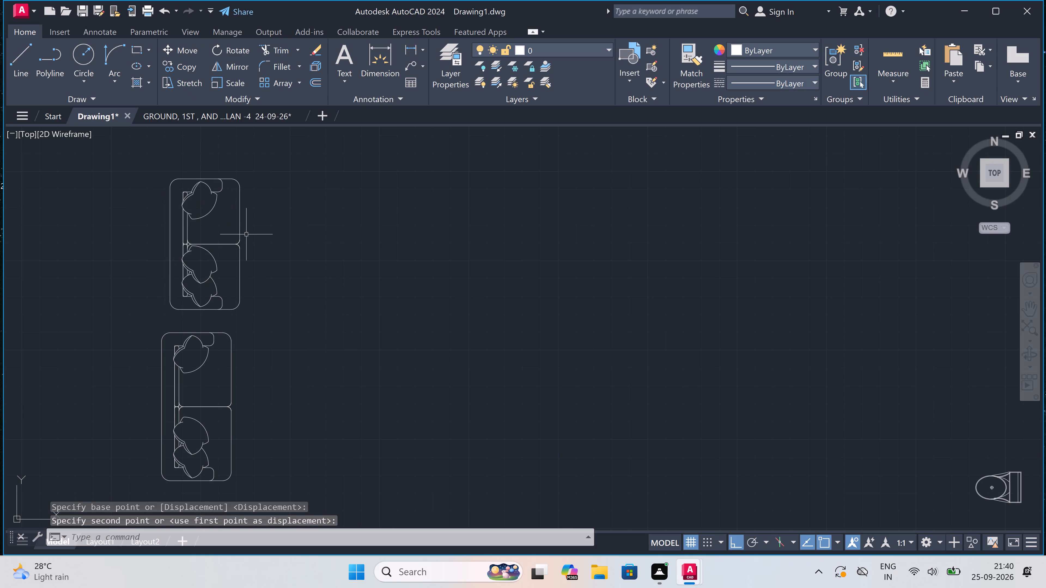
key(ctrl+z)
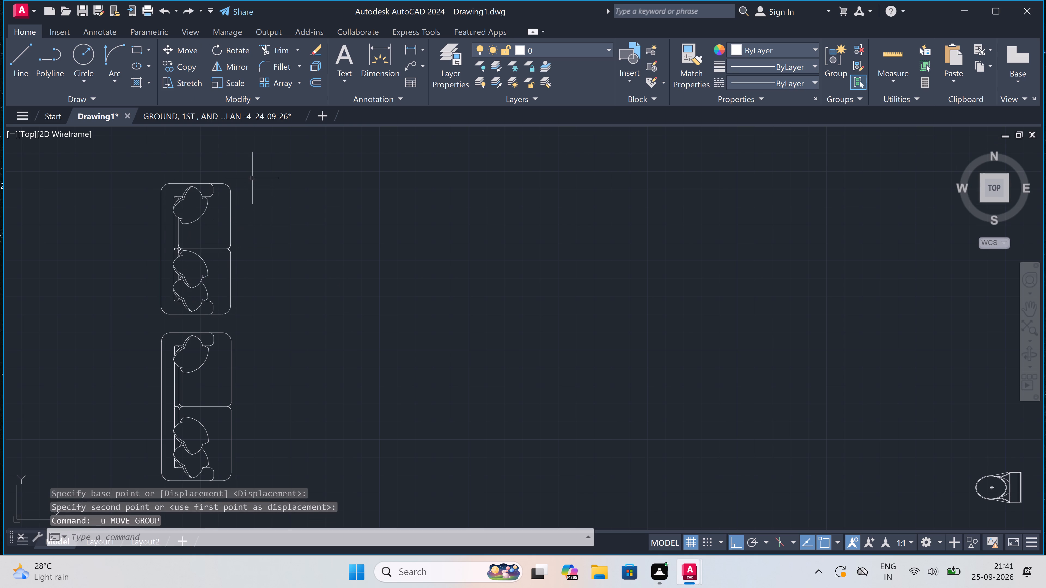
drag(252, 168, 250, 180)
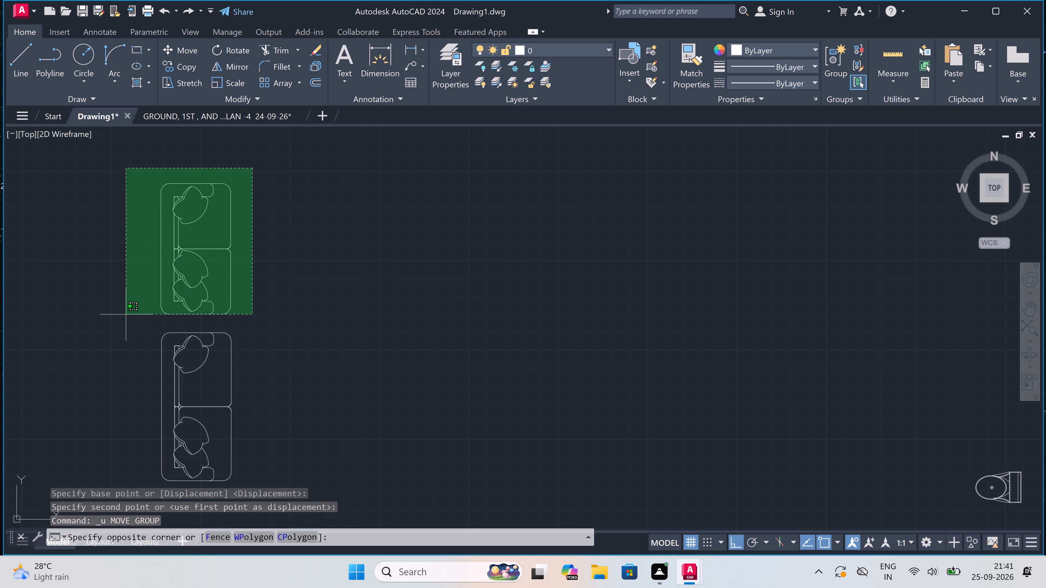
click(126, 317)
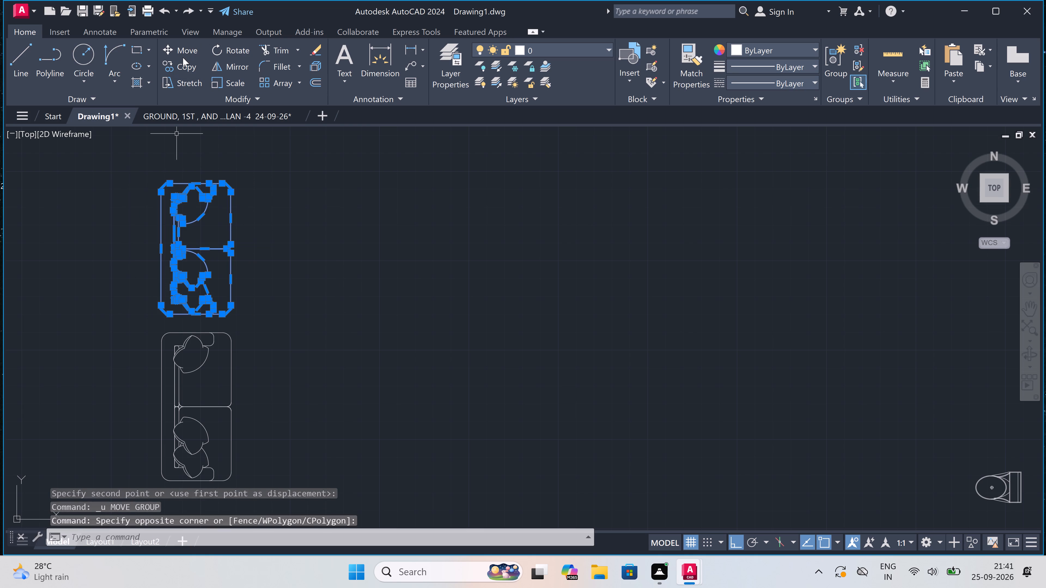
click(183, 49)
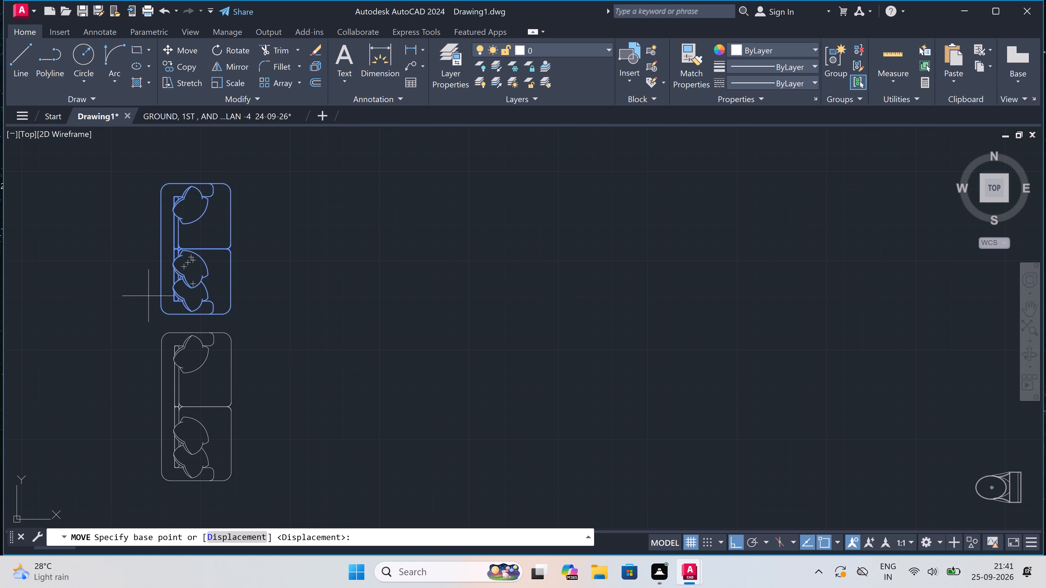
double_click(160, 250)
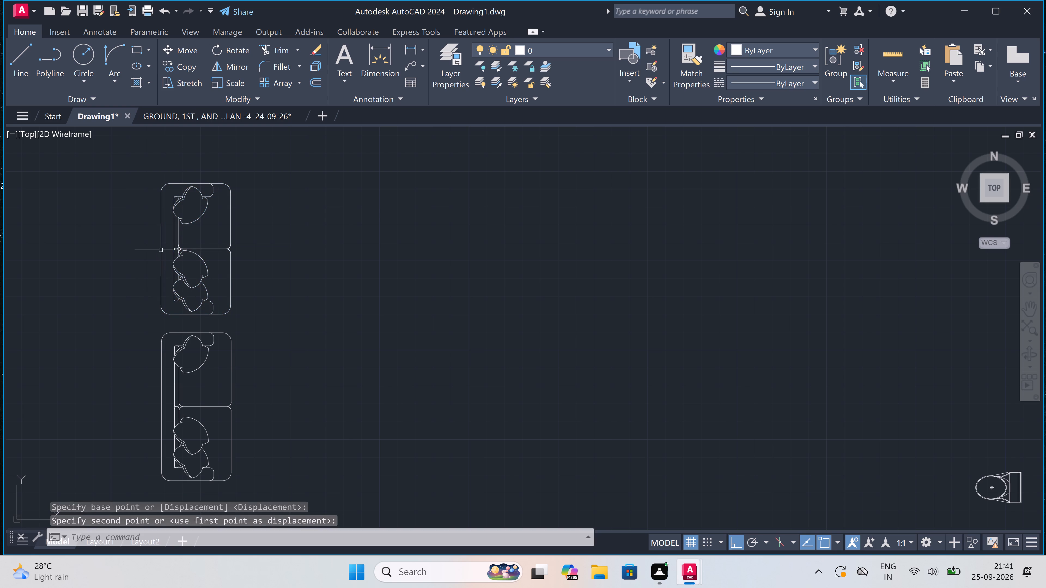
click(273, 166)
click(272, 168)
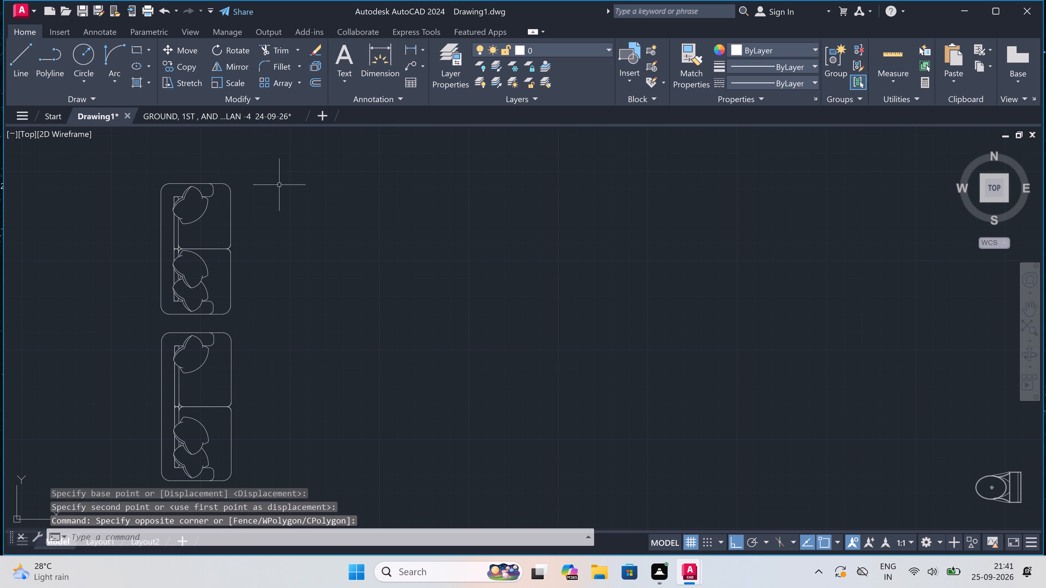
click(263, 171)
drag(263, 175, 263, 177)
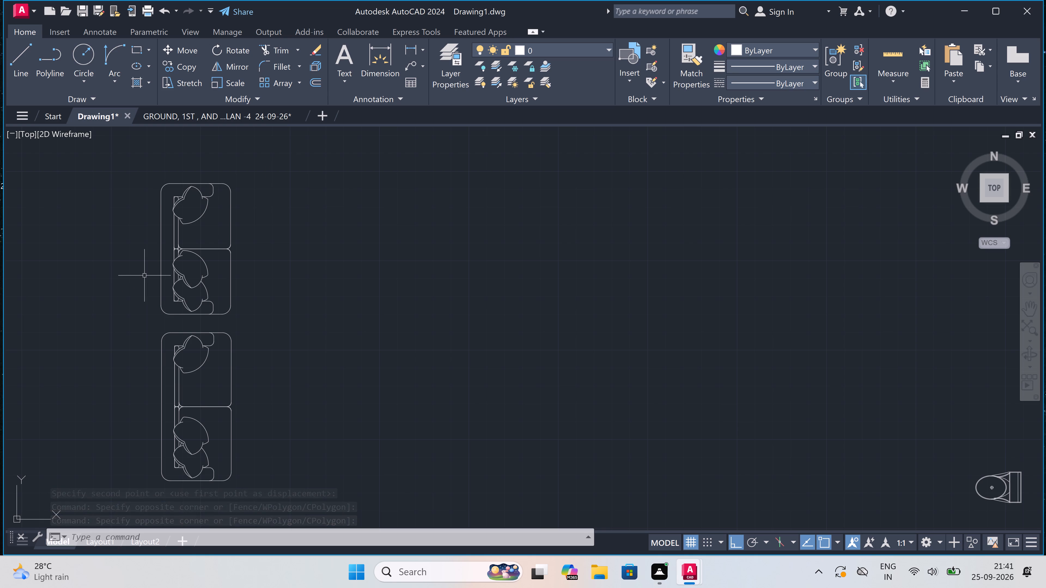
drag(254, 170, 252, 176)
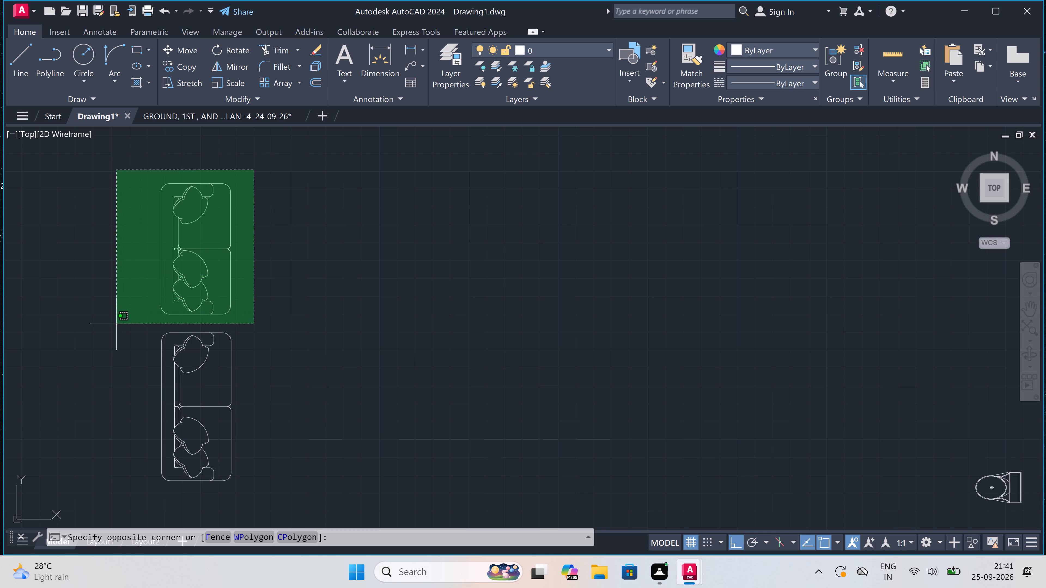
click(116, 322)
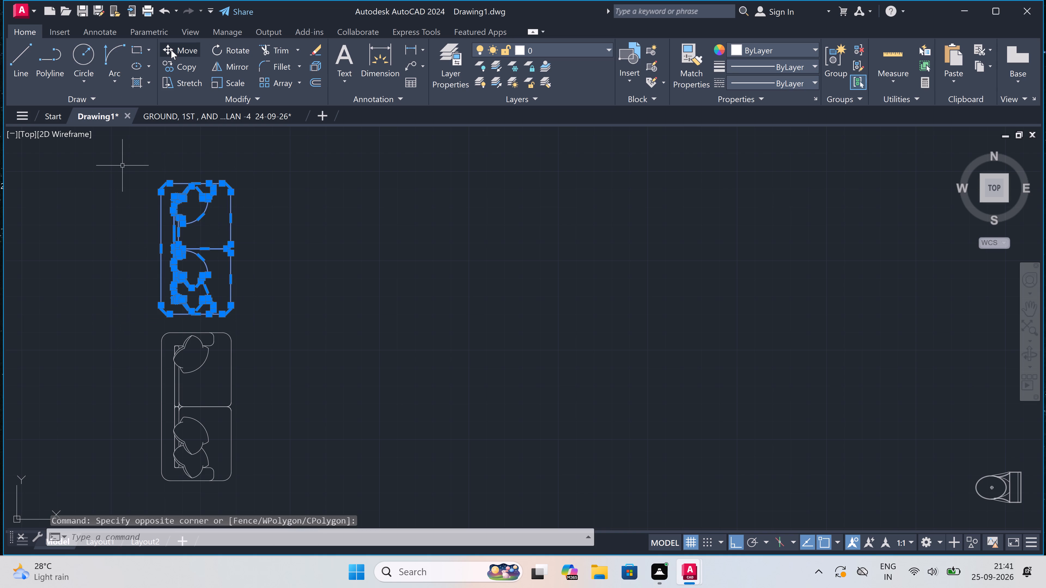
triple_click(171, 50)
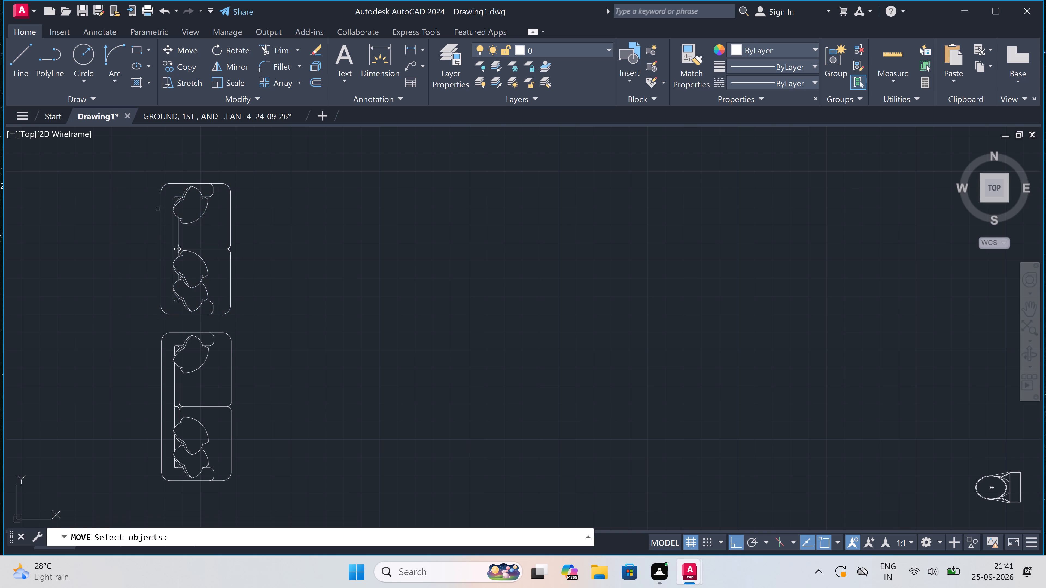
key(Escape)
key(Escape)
Move the northern of the two rotated sofas with Ortho off into the DRAWING ROOM, its back against the west wall beside the window.
drag(254, 160, 252, 164)
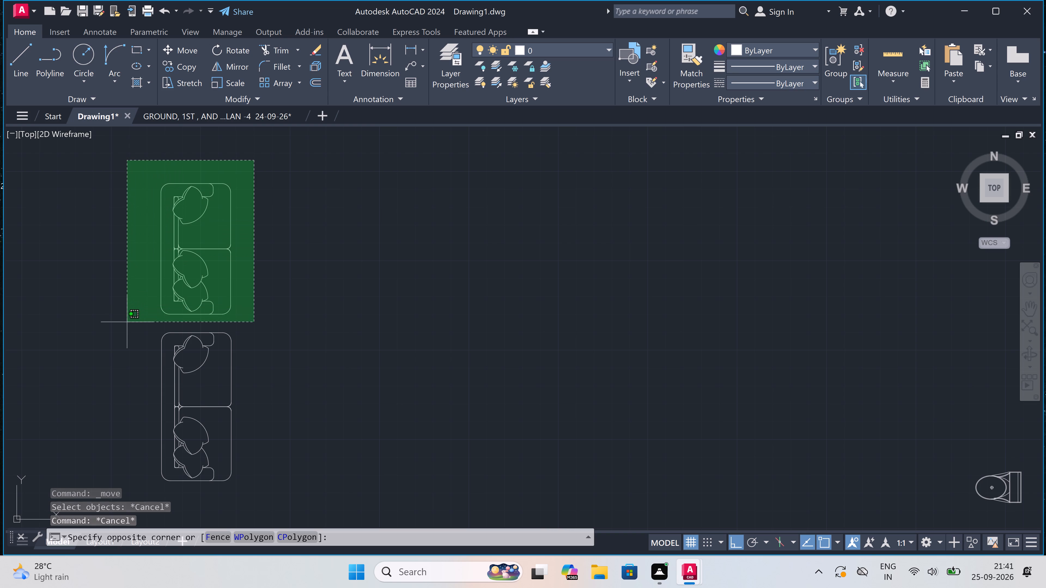
click(126, 323)
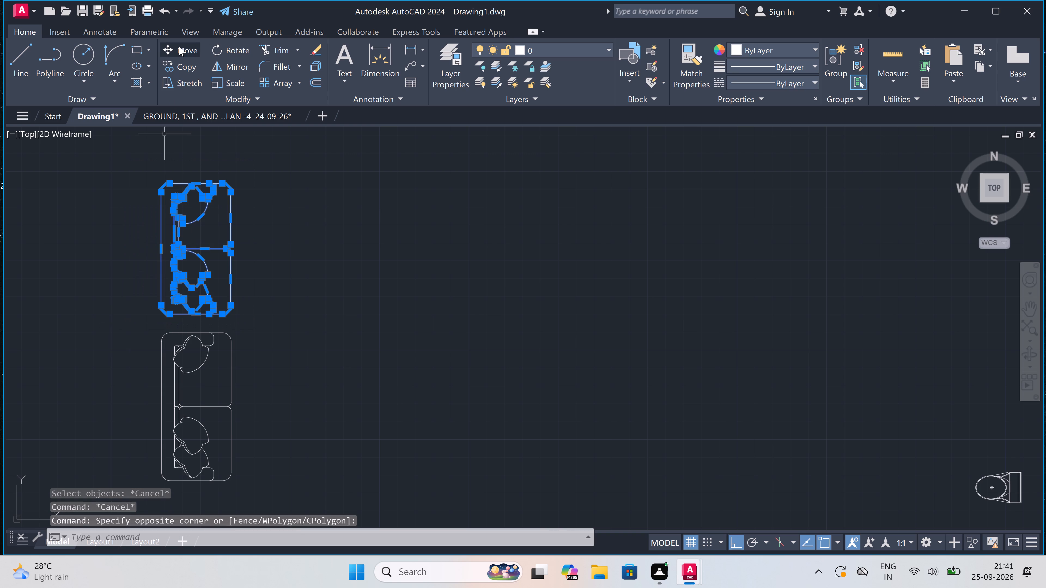
click(179, 47)
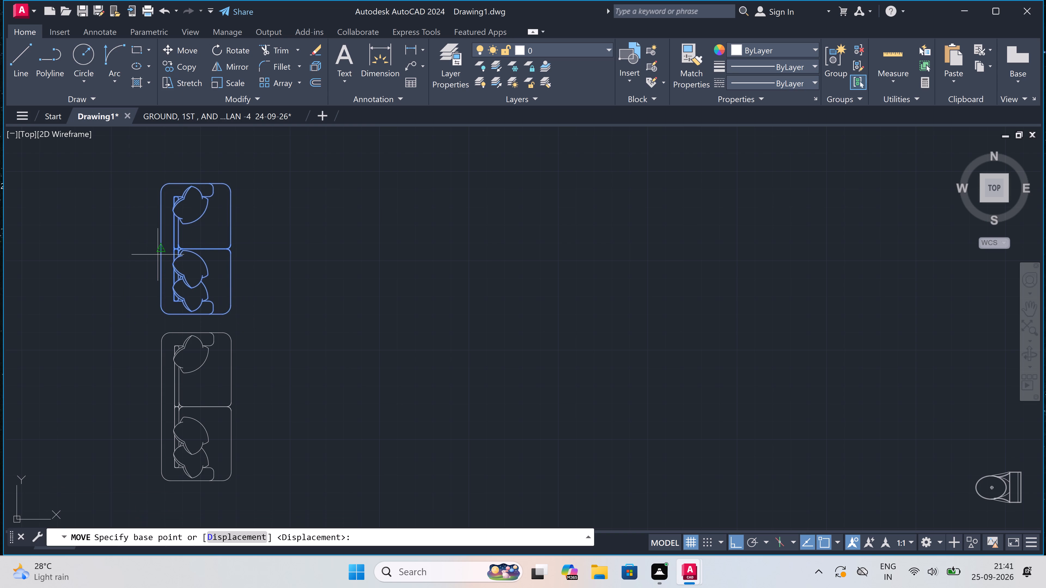
click(159, 250)
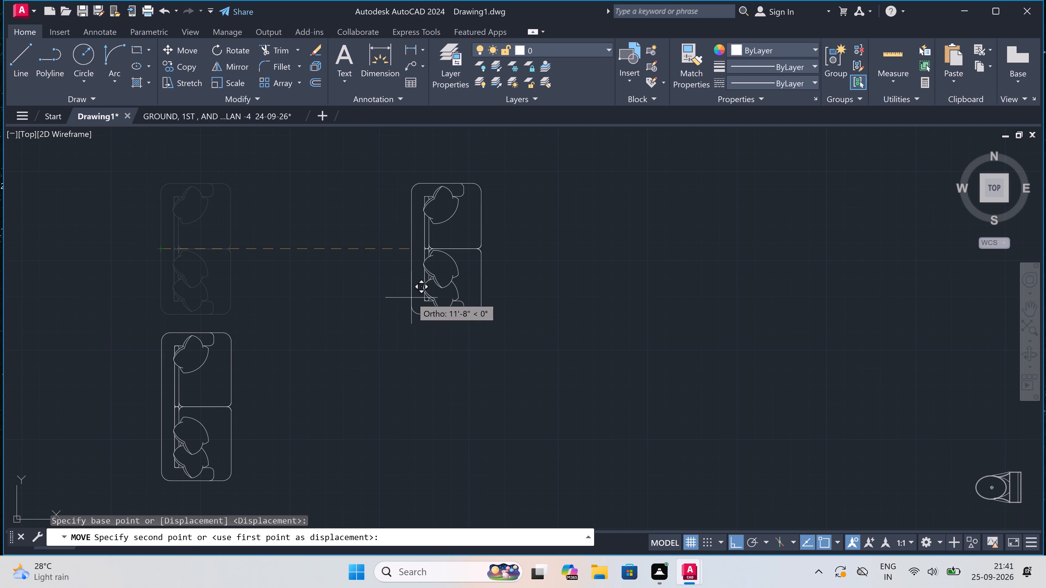
key(F8)
scroll(431, 298, down, 4)
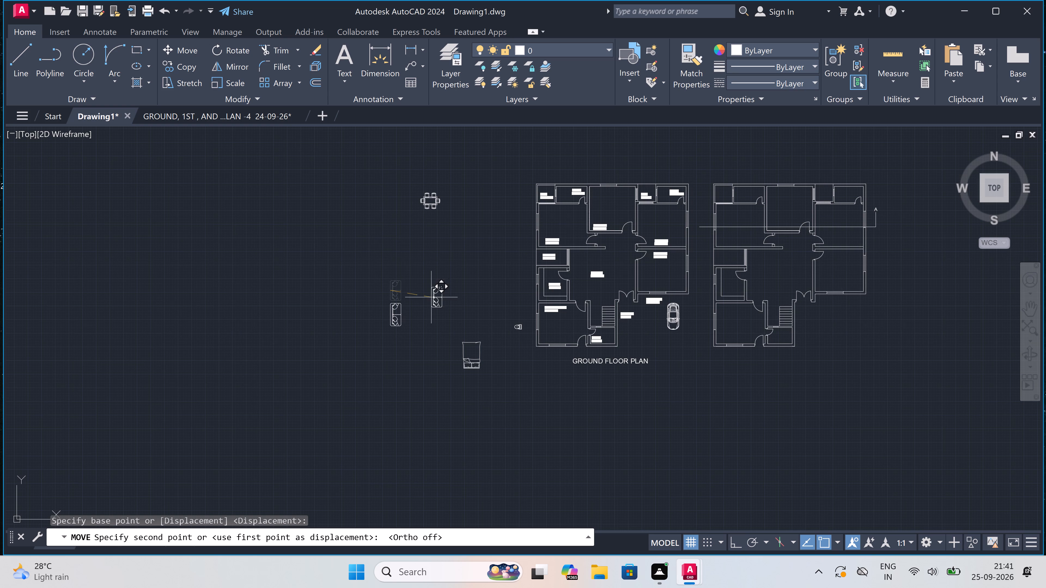
scroll(544, 335, up, 4)
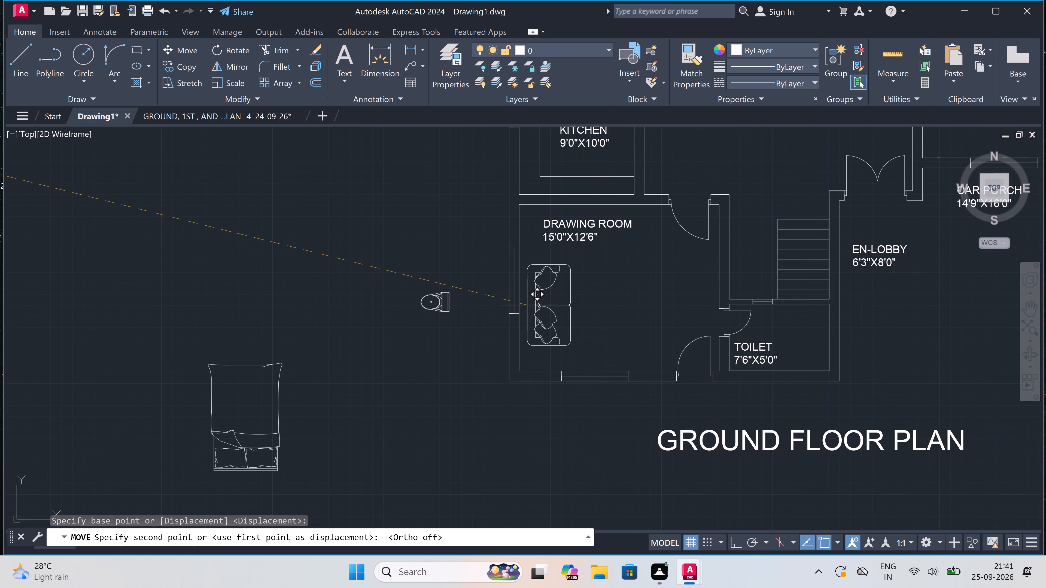
scroll(521, 301, up, 2)
click(516, 289)
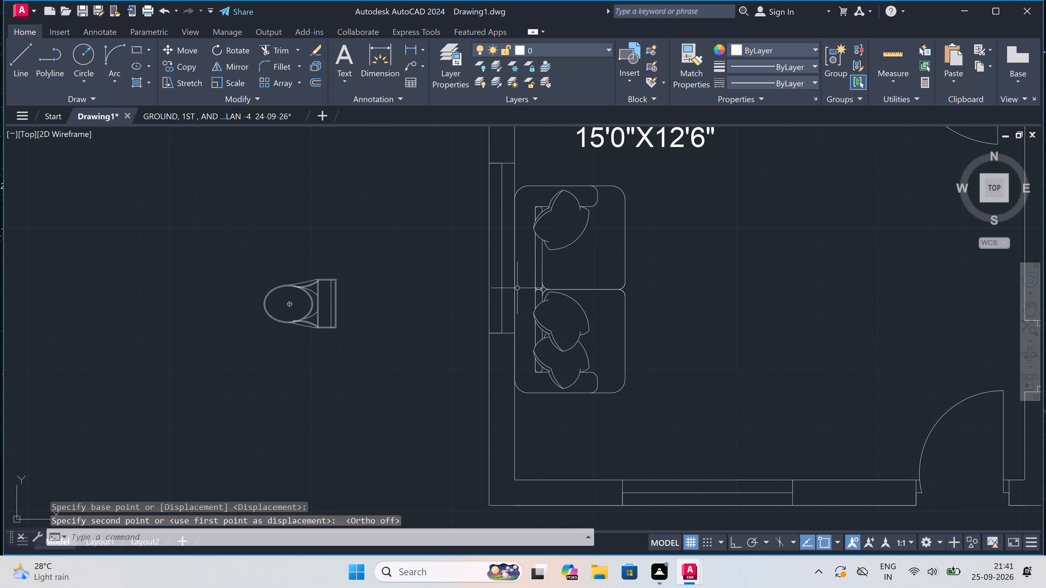
Move the drawing room sofa slightly north along the west wall, keeping its back flush with the wall's inner face.
scroll(519, 285, down, 1)
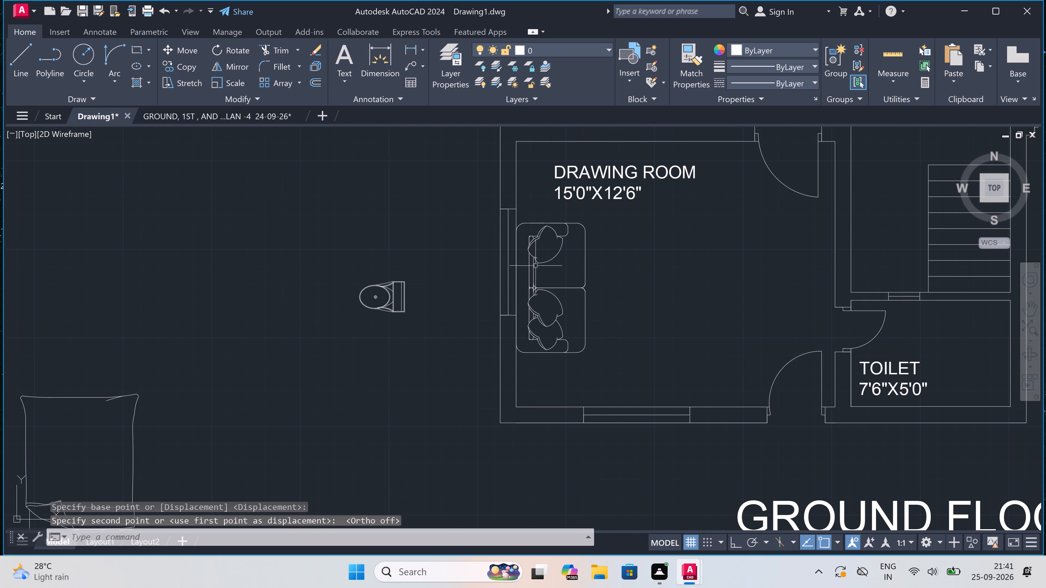
click(595, 216)
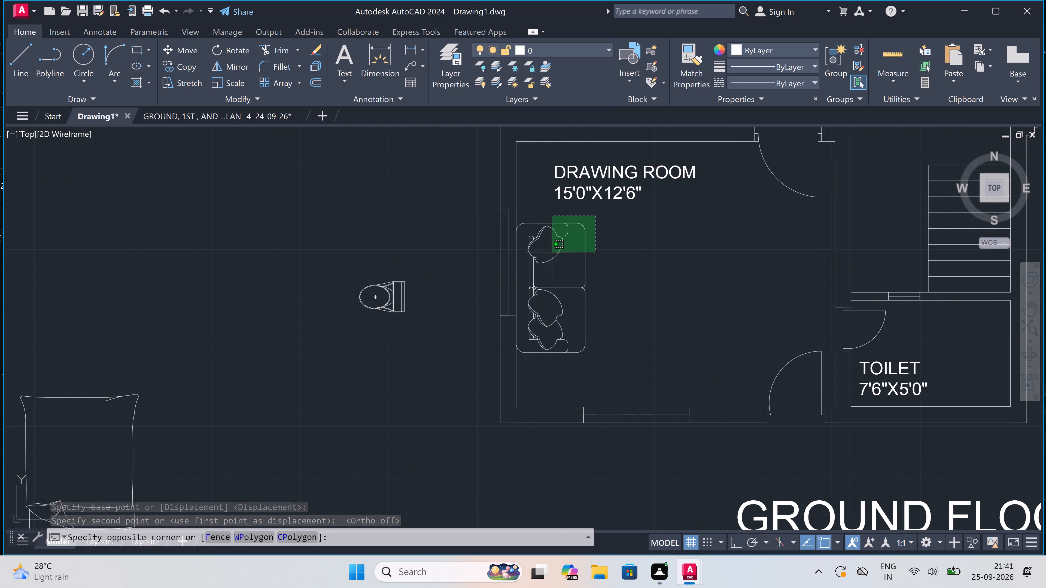
scroll(499, 370, up, 3)
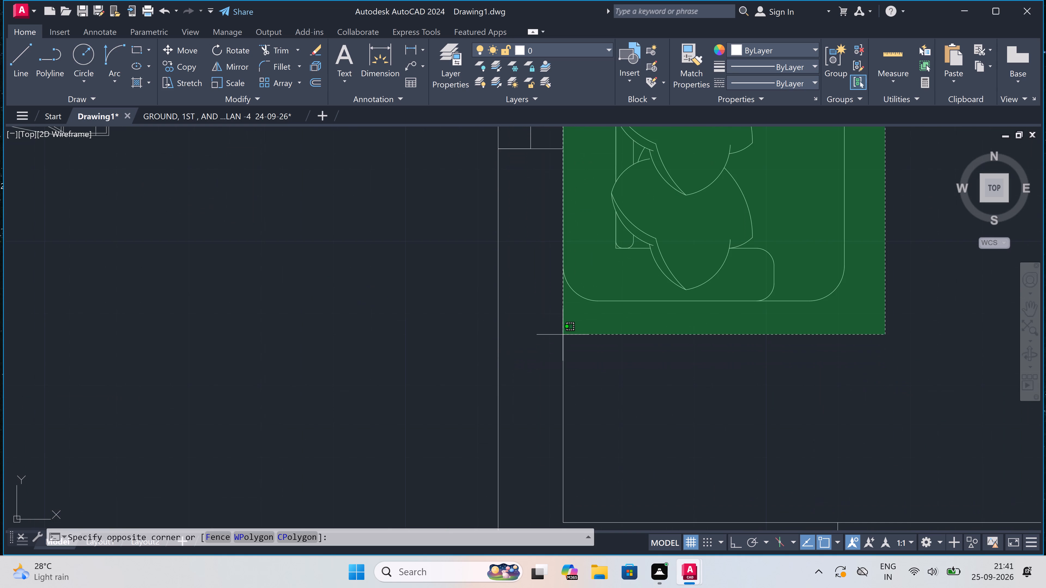
click(568, 333)
scroll(568, 333, down, 2)
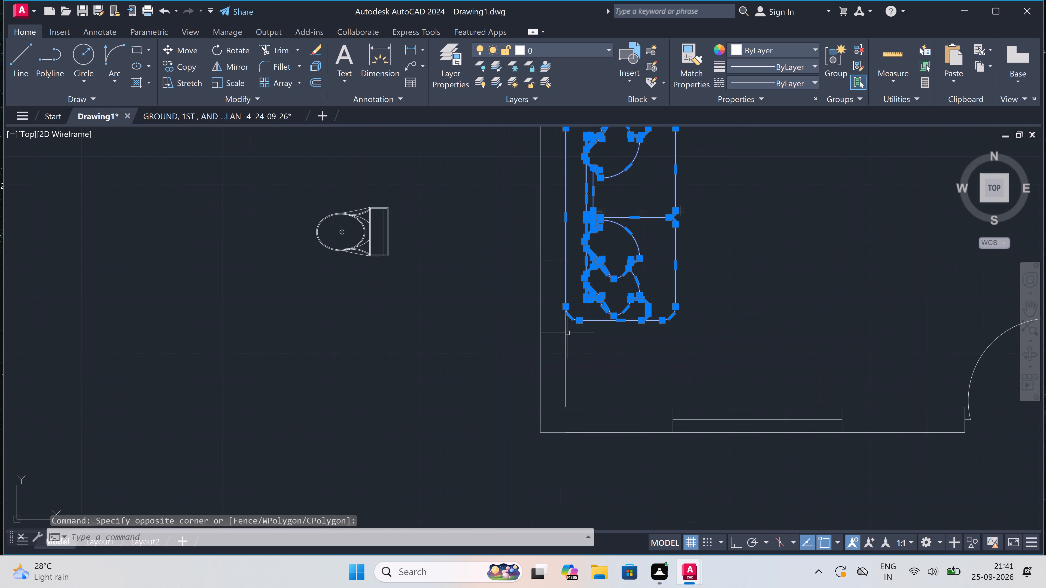
scroll(568, 333, down, 1)
click(181, 47)
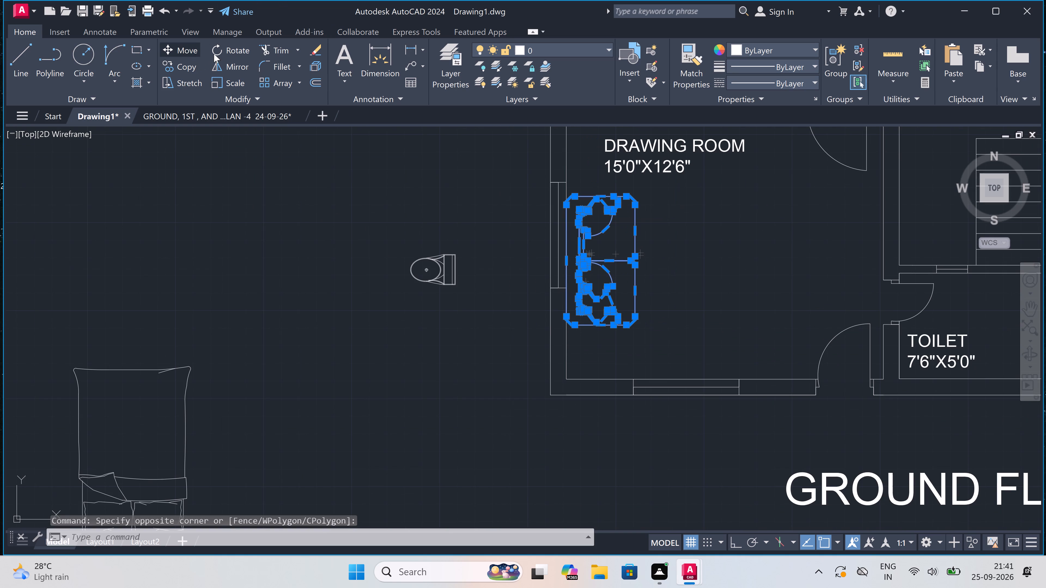
scroll(531, 256, down, 2)
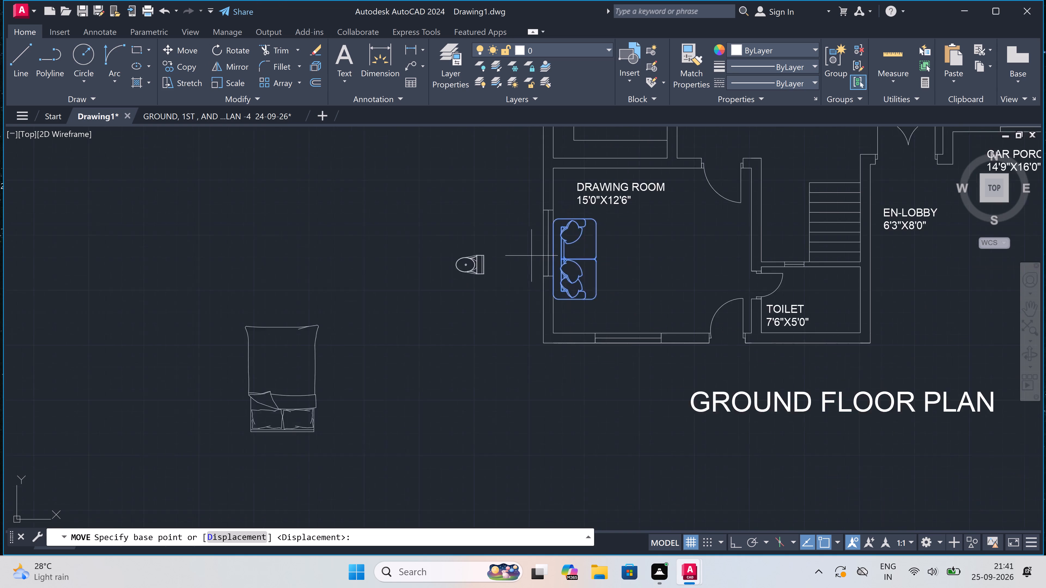
scroll(551, 253, up, 3)
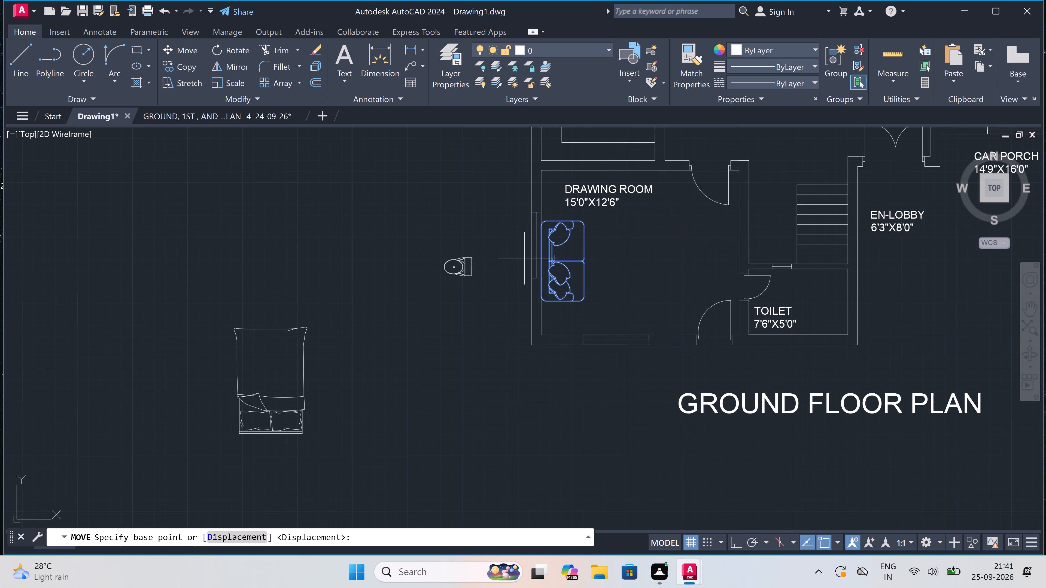
scroll(531, 260, up, 3)
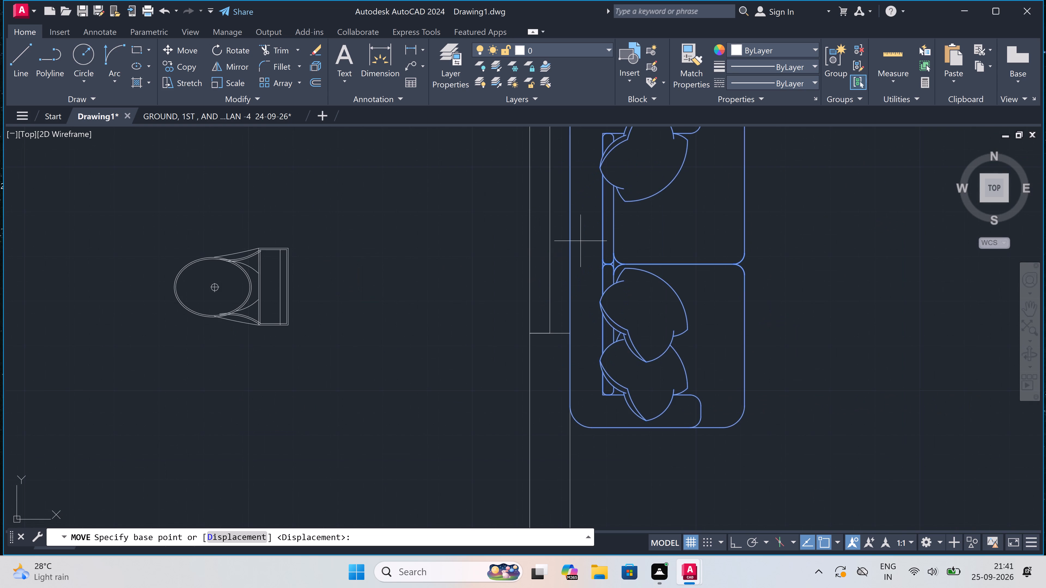
click(574, 229)
scroll(573, 229, down, 2)
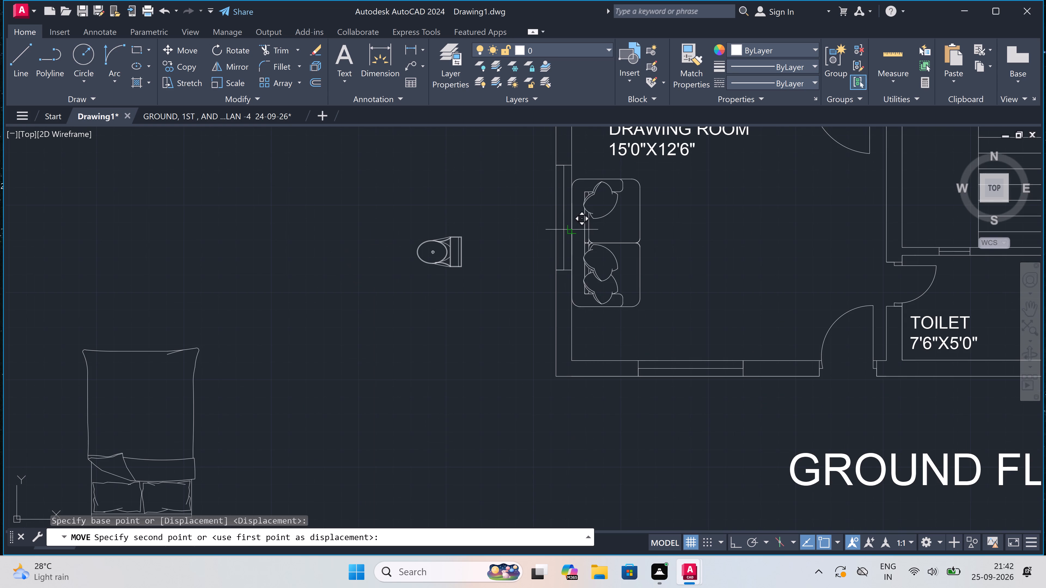
scroll(573, 198, up, 3)
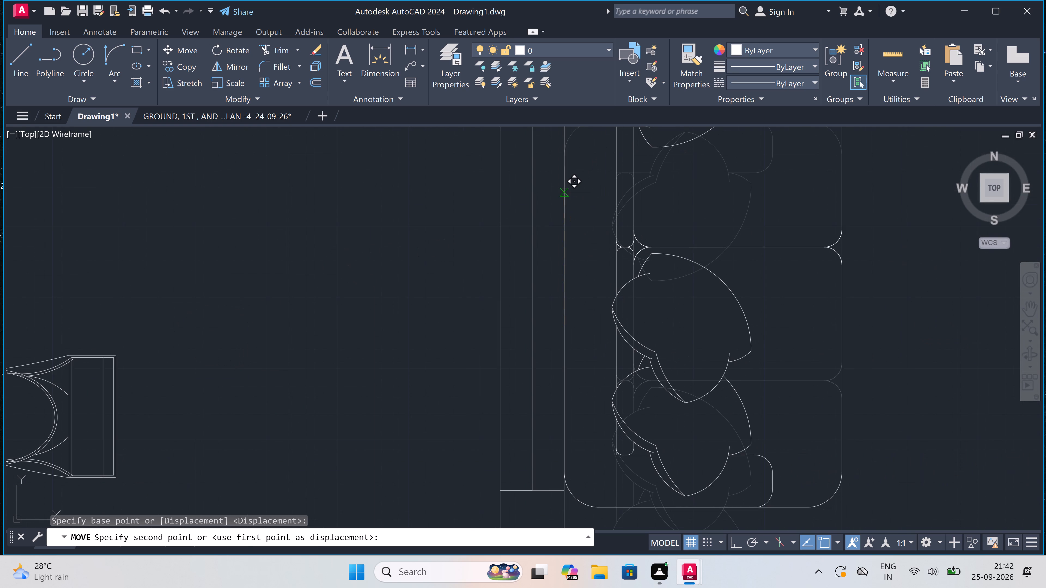
click(563, 184)
Move the DRAWING ROOM 15'0"X12'6" label northeast within the room so it is clear of the sofa.
scroll(500, 241, down, 2)
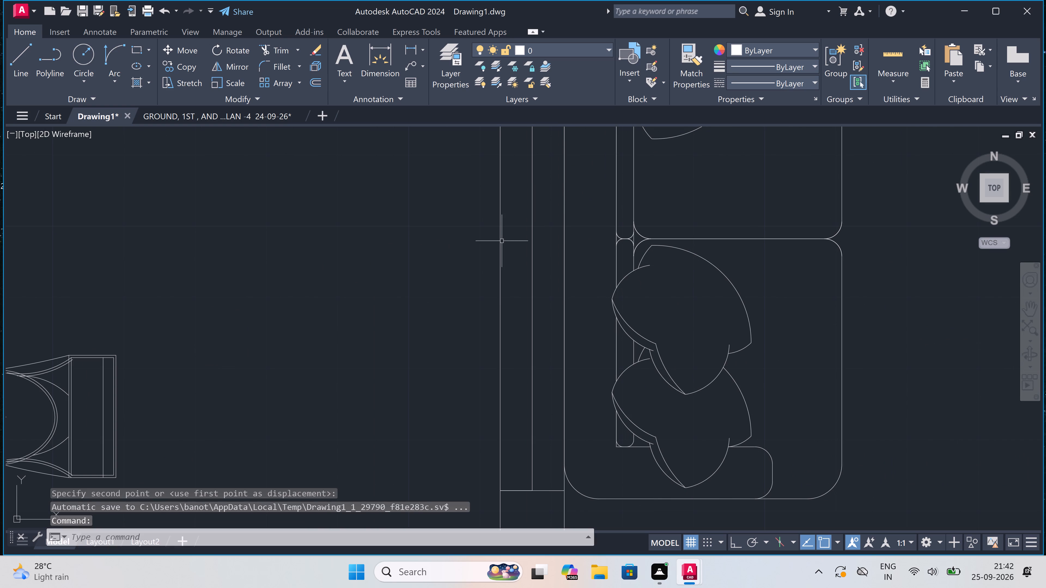
scroll(500, 241, down, 4)
scroll(536, 219, up, 3)
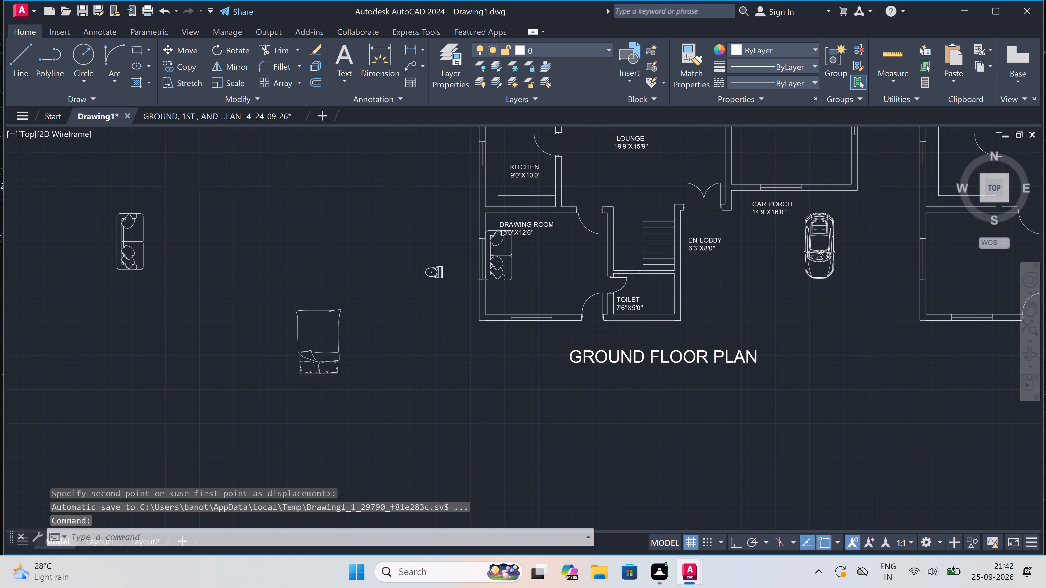
click(514, 227)
drag(474, 222, 478, 222)
scroll(520, 217, up, 3)
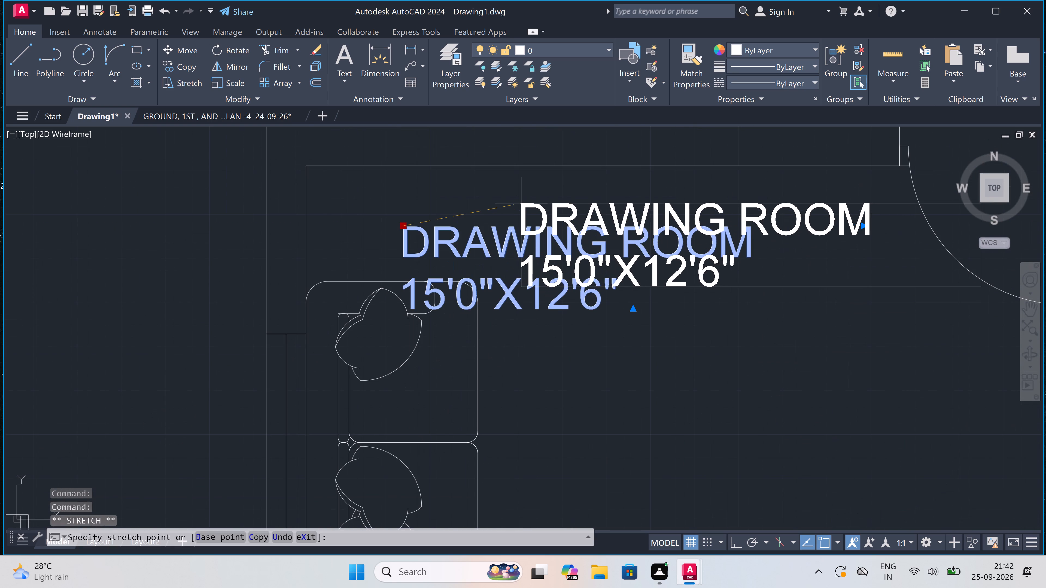
click(521, 203)
key(Escape)
Rotate the remaining sofa west of the plan 90° counterclockwise with Ortho on, so its back faces south.
scroll(521, 203, down, 1)
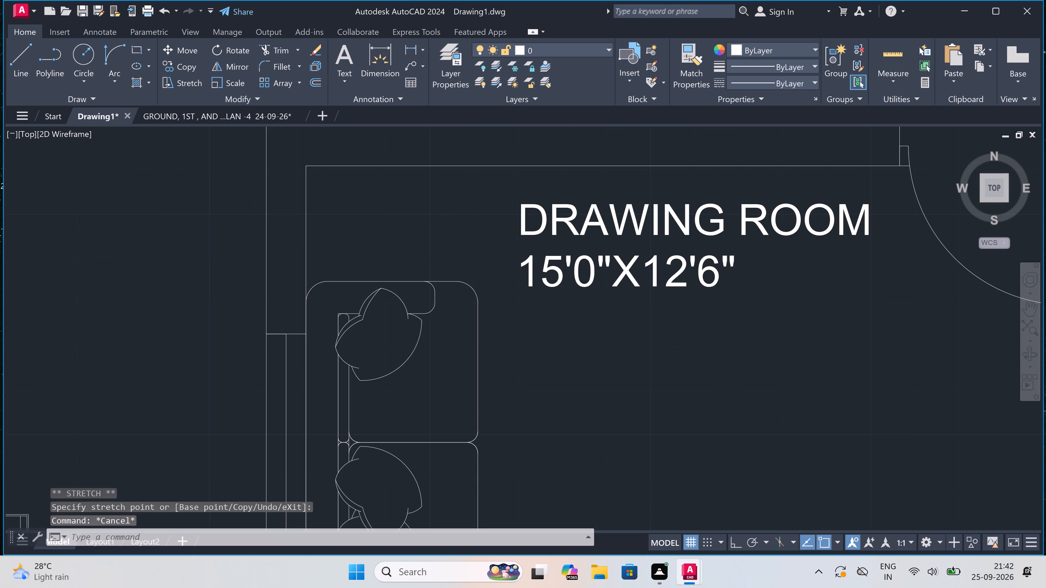
scroll(521, 203, down, 6)
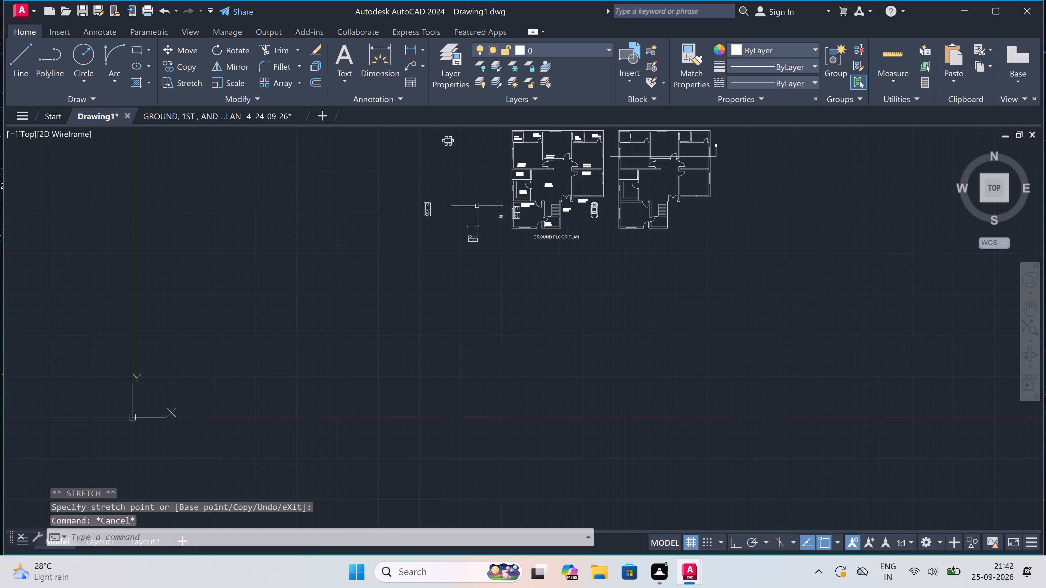
scroll(423, 194, up, 2)
scroll(455, 195, up, 1)
click(455, 195)
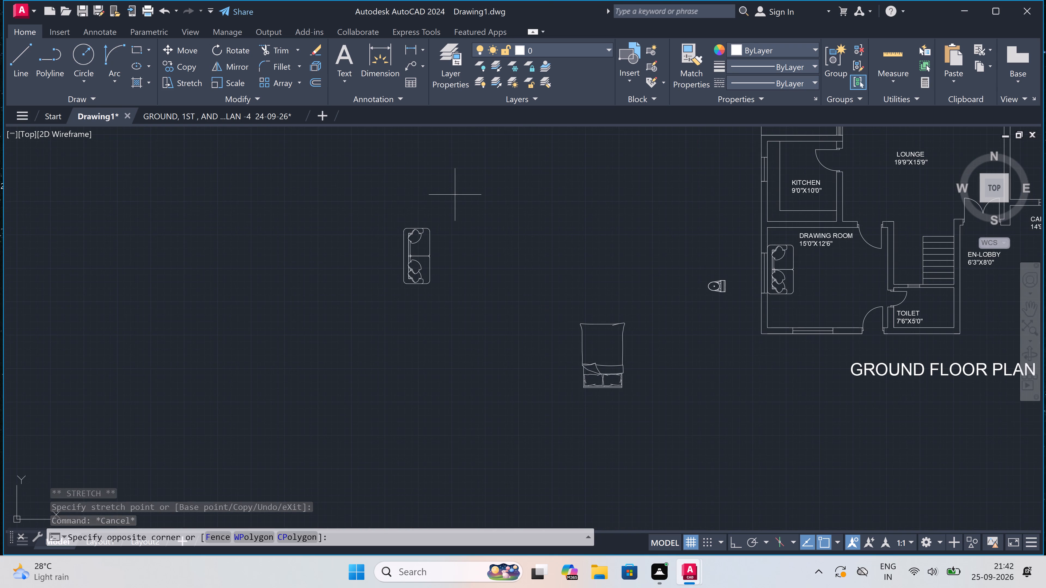
click(349, 311)
click(225, 50)
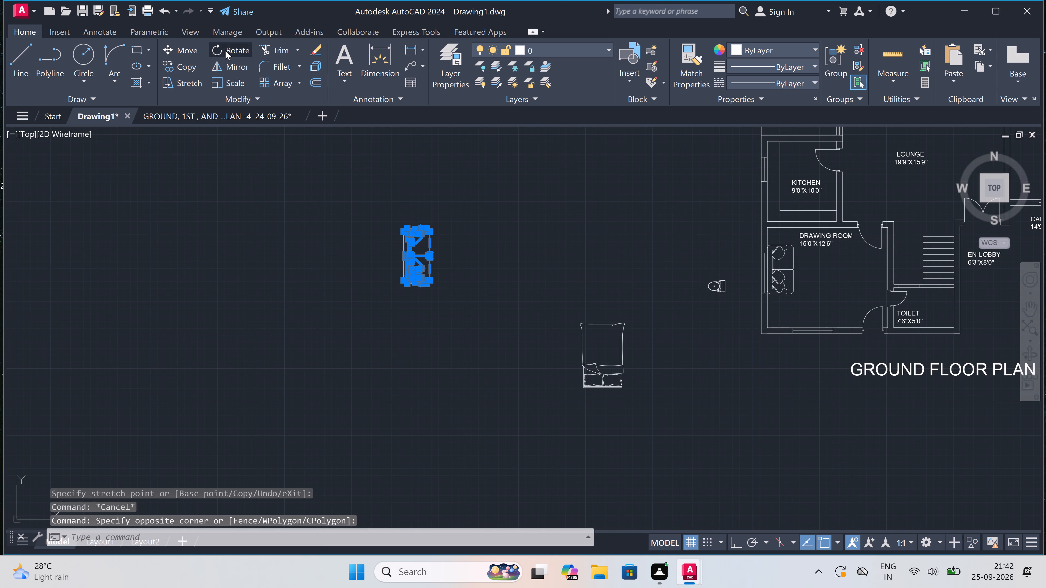
click(426, 255)
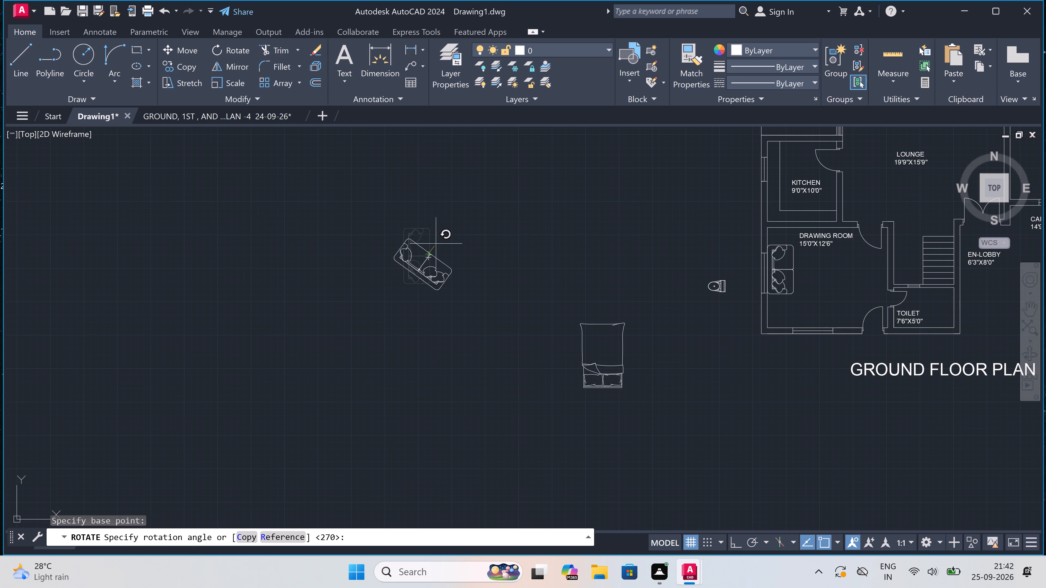
key(F8)
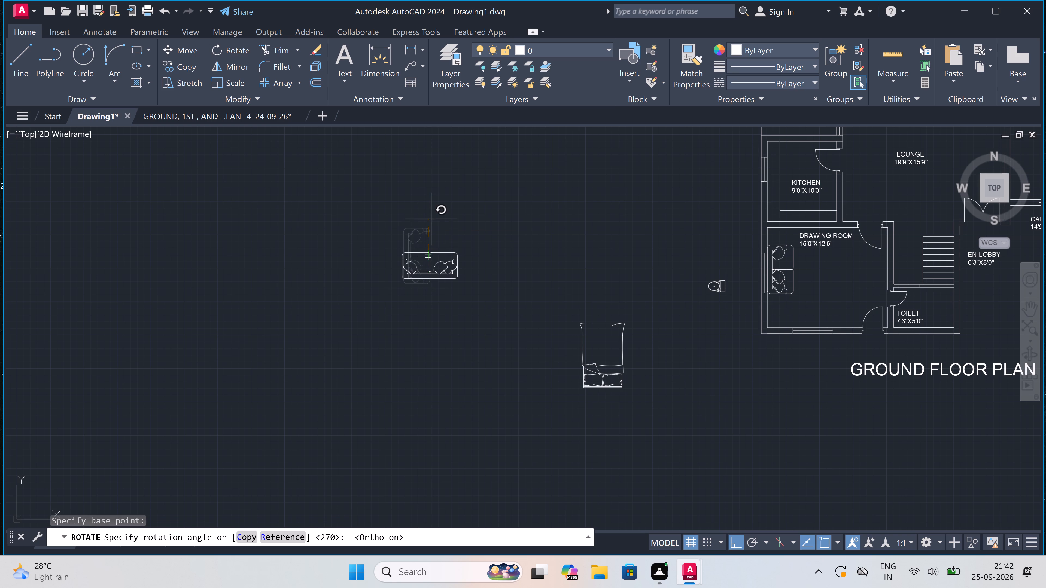
click(431, 219)
Move the rotated sofa with Ortho off into the DRAWING ROOM, its back against the south wall's inner face at the window.
click(458, 234)
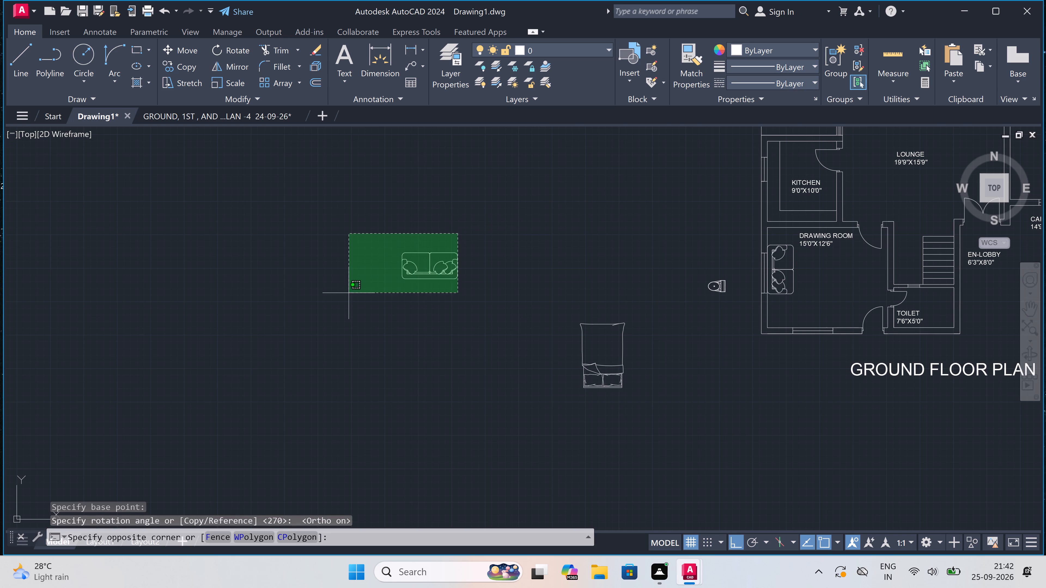
click(349, 292)
click(190, 49)
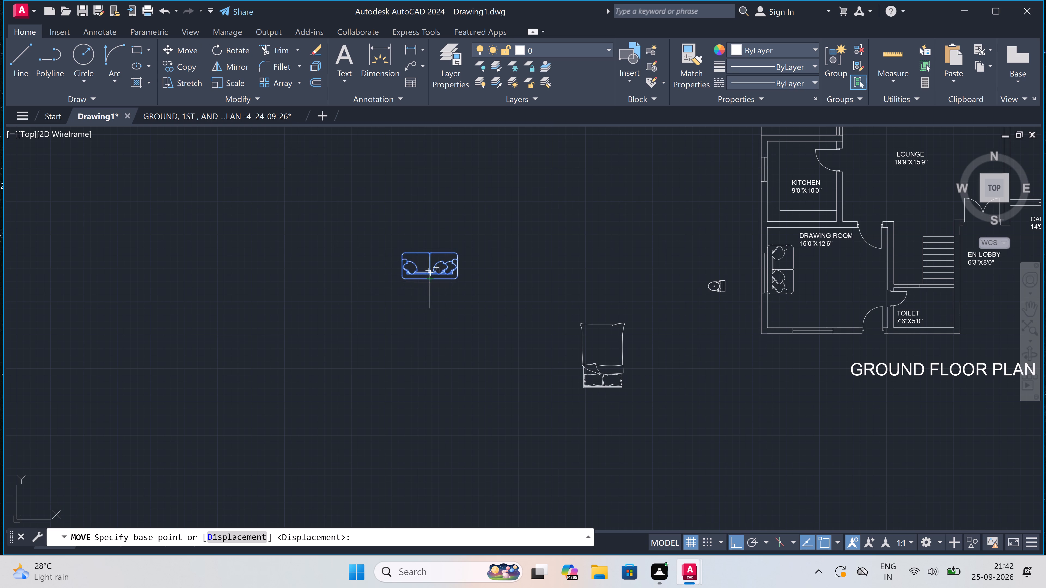
drag(431, 277, 435, 294)
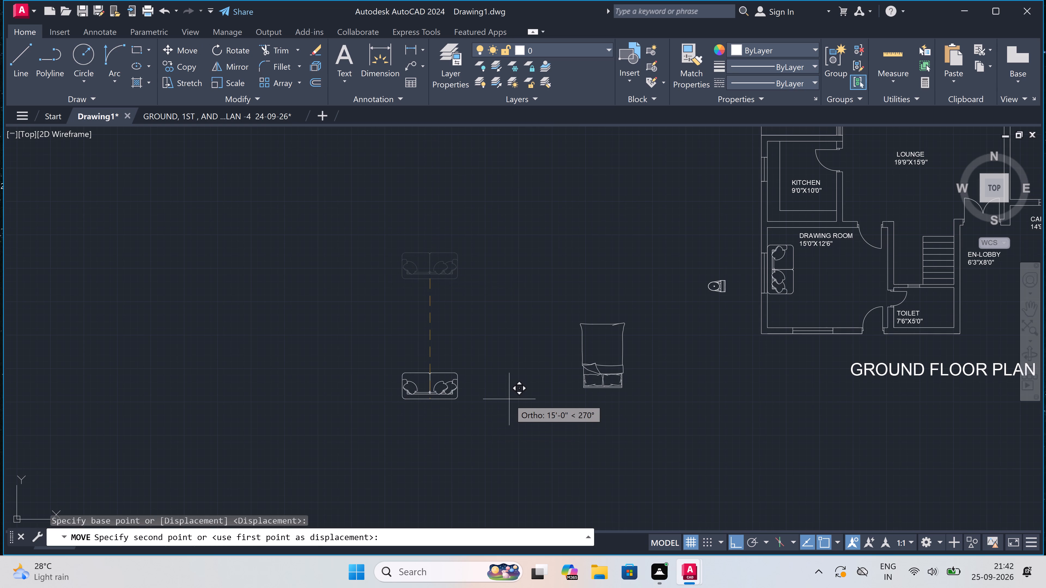
key(F8)
scroll(512, 395, down, 2)
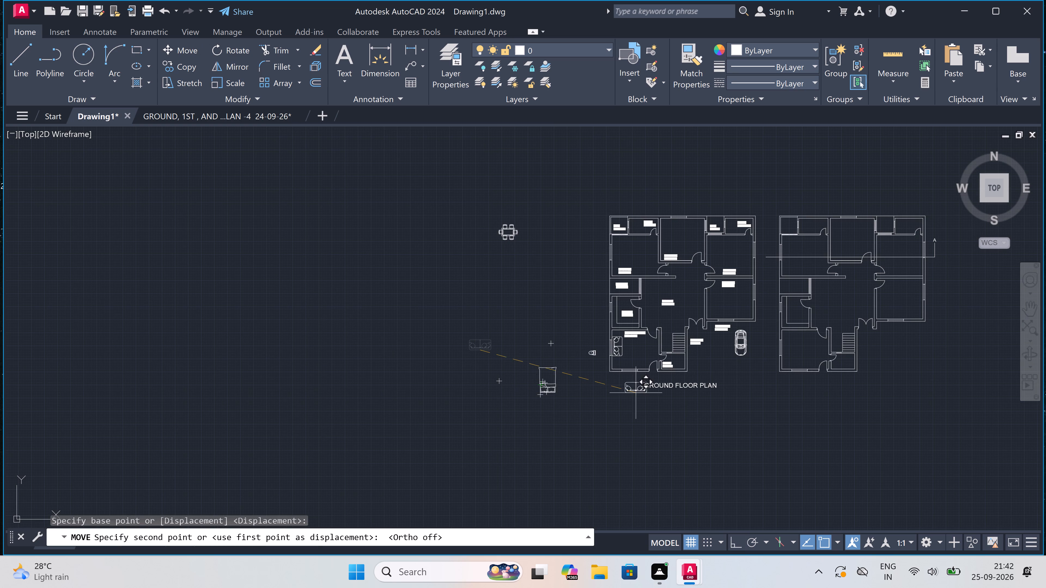
scroll(637, 377, up, 4)
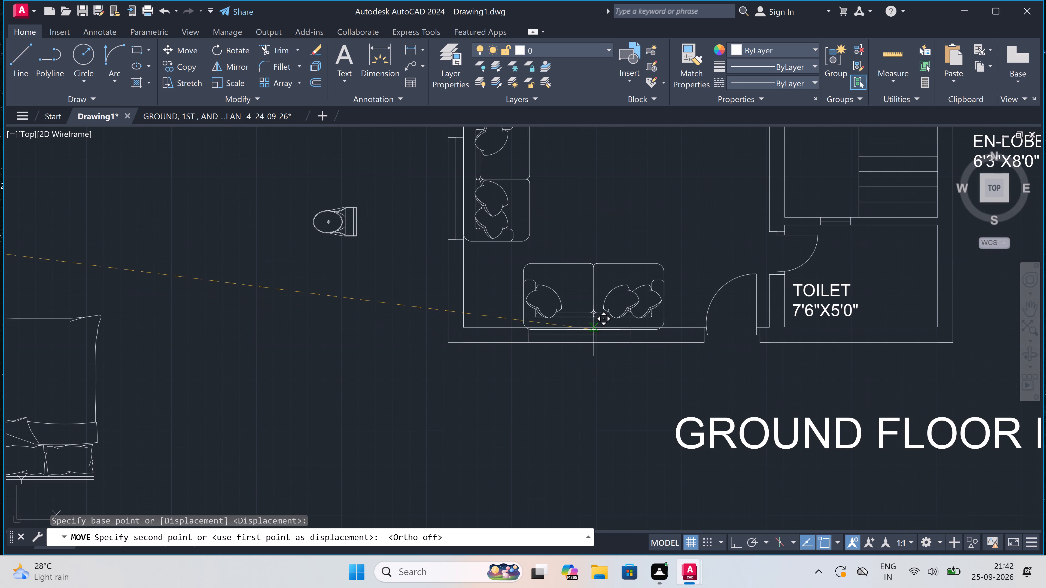
scroll(573, 325, up, 3)
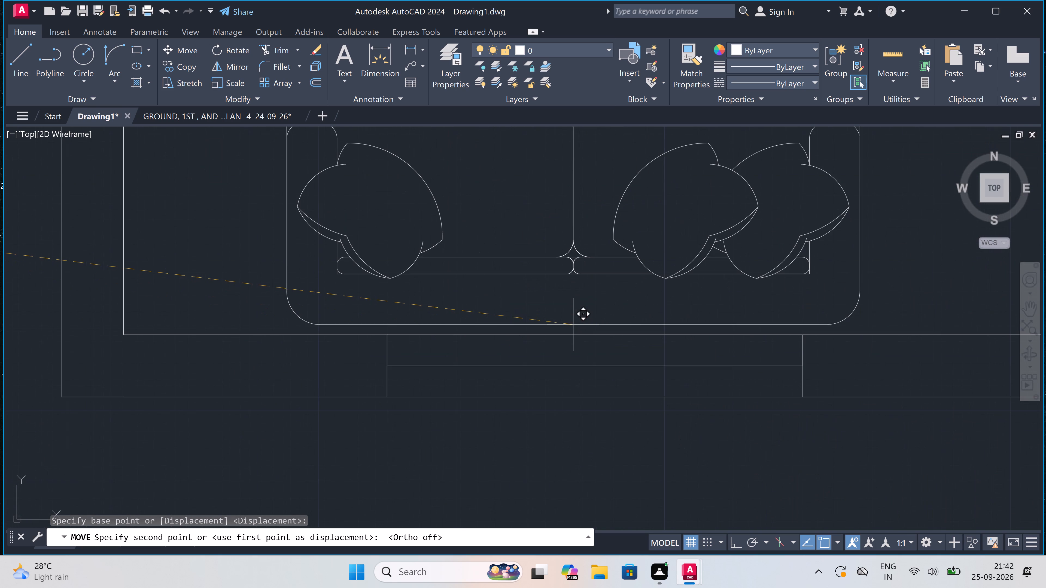
click(568, 334)
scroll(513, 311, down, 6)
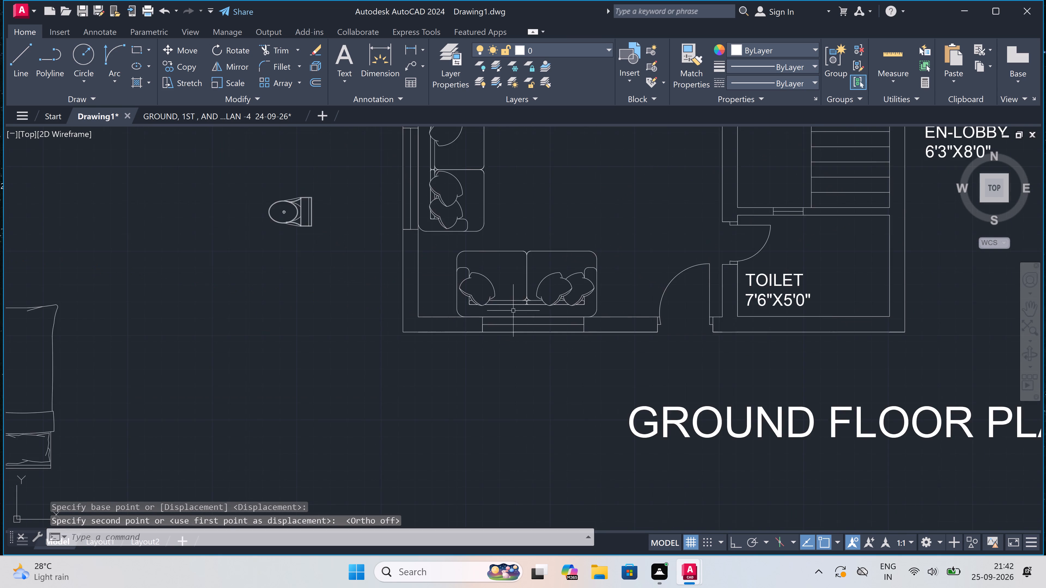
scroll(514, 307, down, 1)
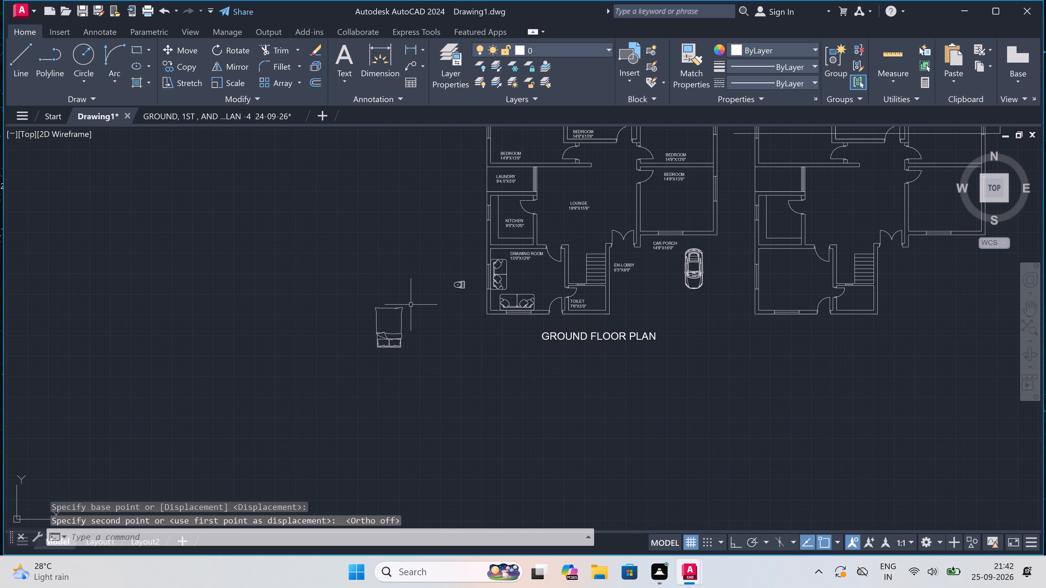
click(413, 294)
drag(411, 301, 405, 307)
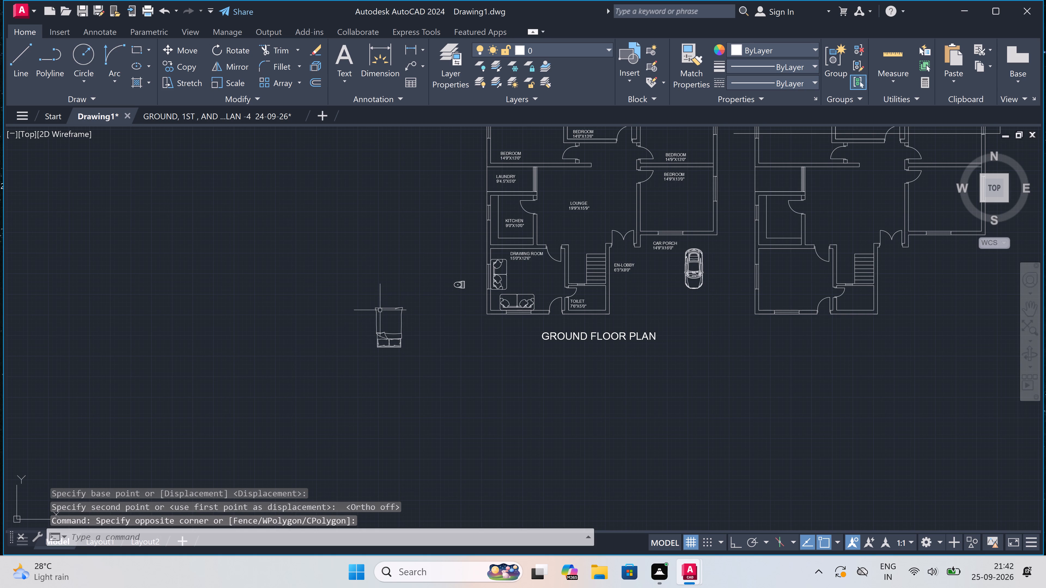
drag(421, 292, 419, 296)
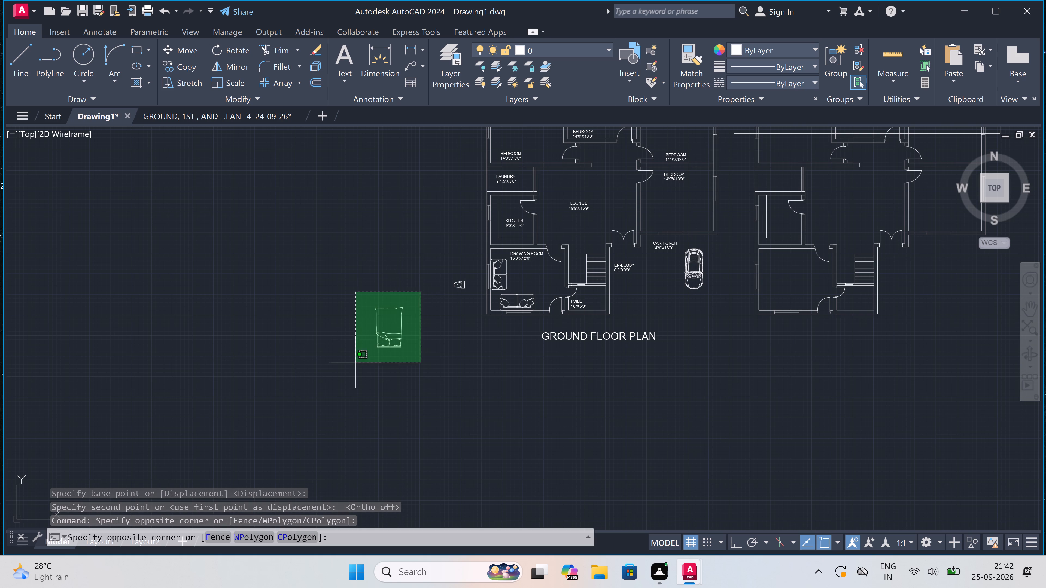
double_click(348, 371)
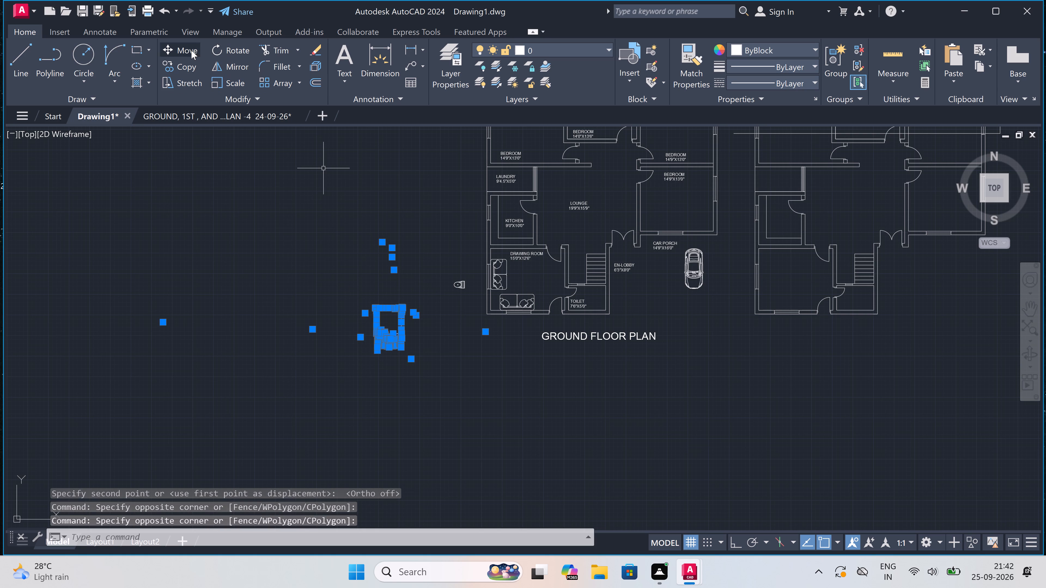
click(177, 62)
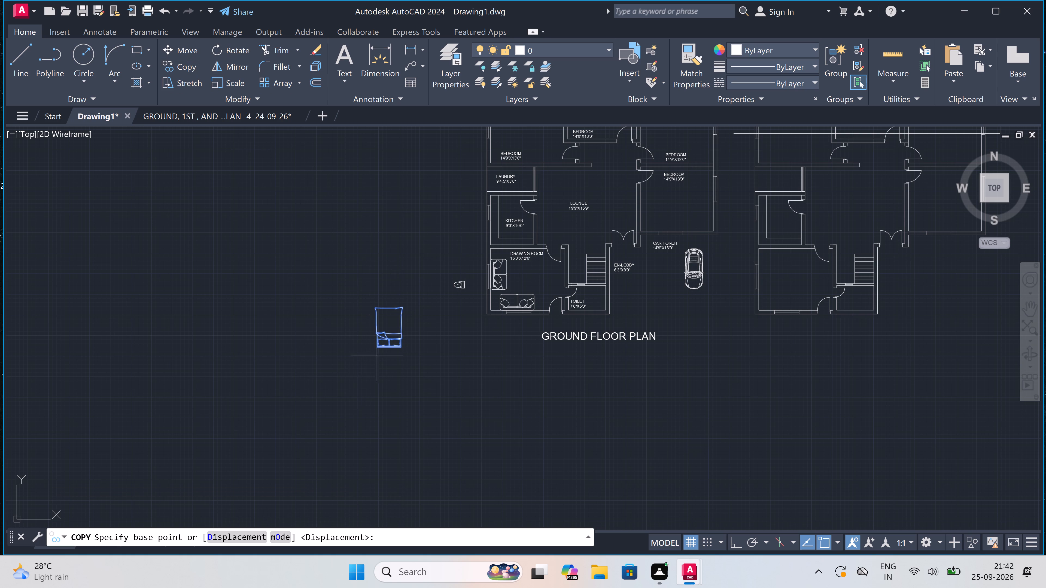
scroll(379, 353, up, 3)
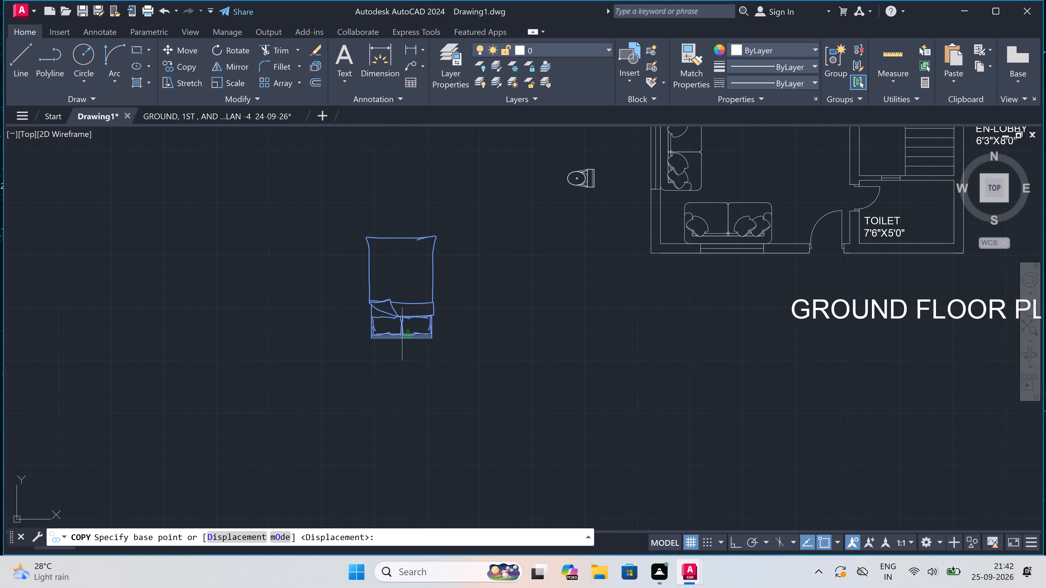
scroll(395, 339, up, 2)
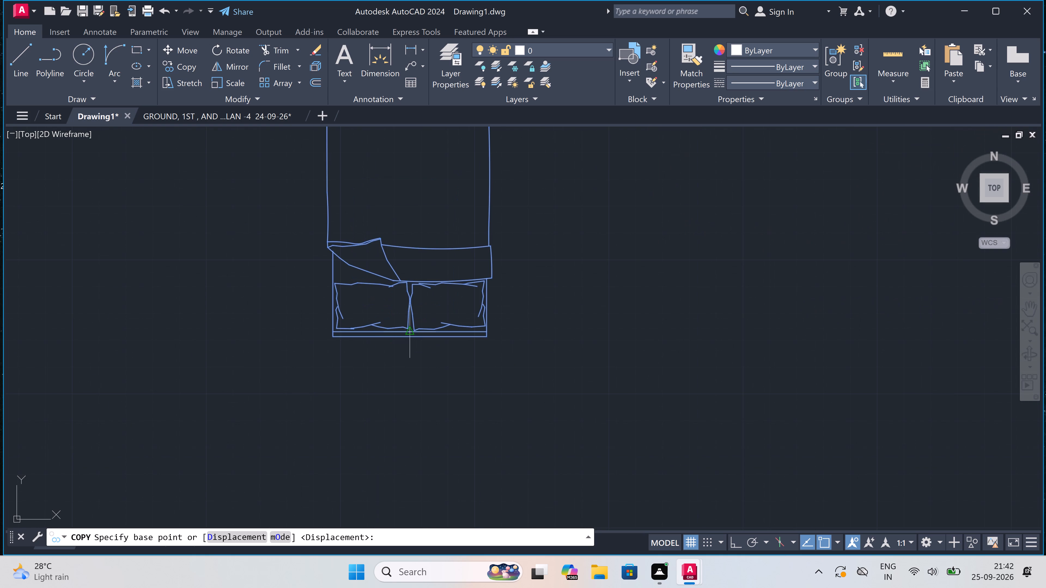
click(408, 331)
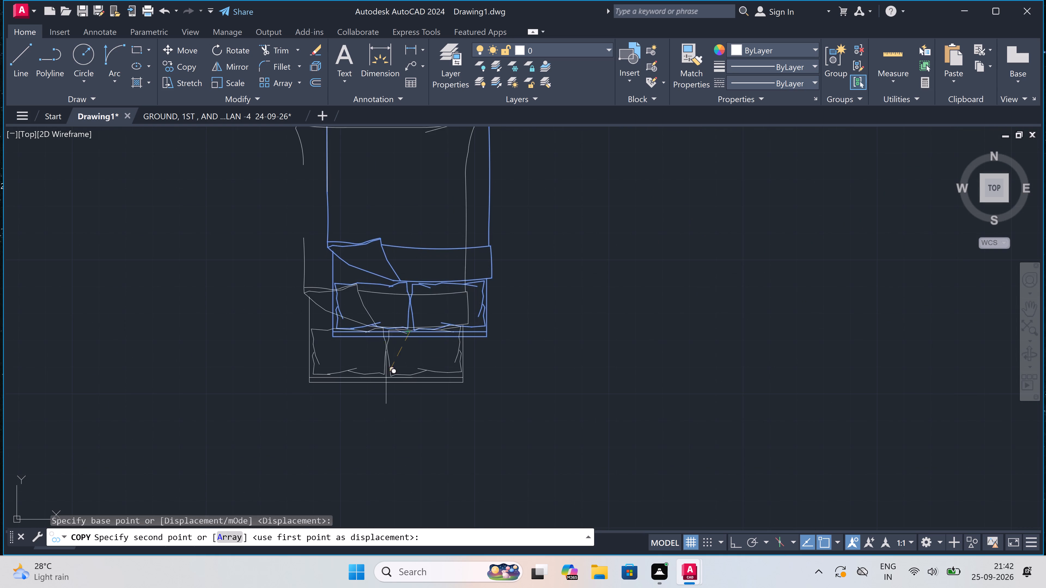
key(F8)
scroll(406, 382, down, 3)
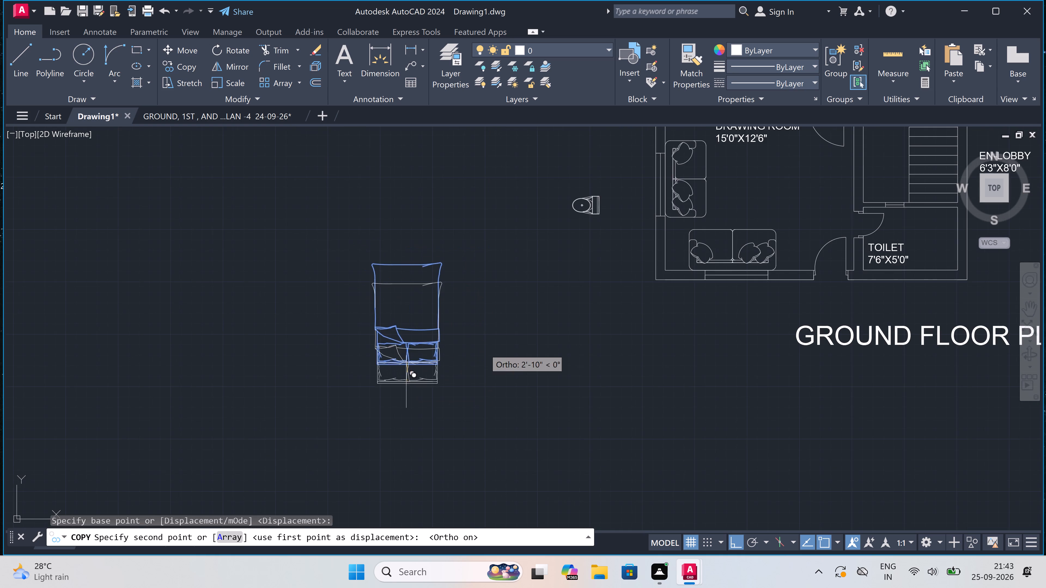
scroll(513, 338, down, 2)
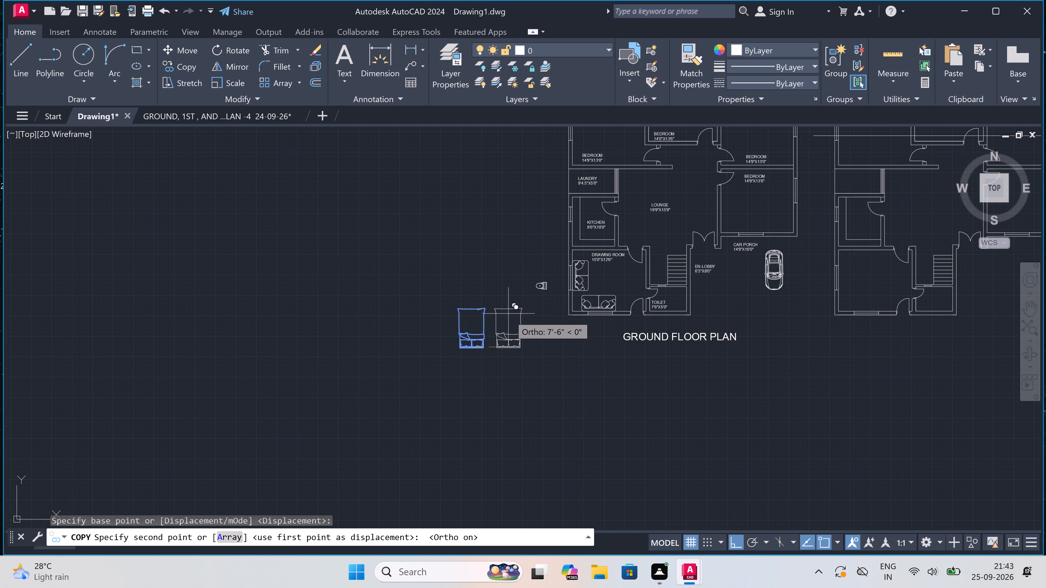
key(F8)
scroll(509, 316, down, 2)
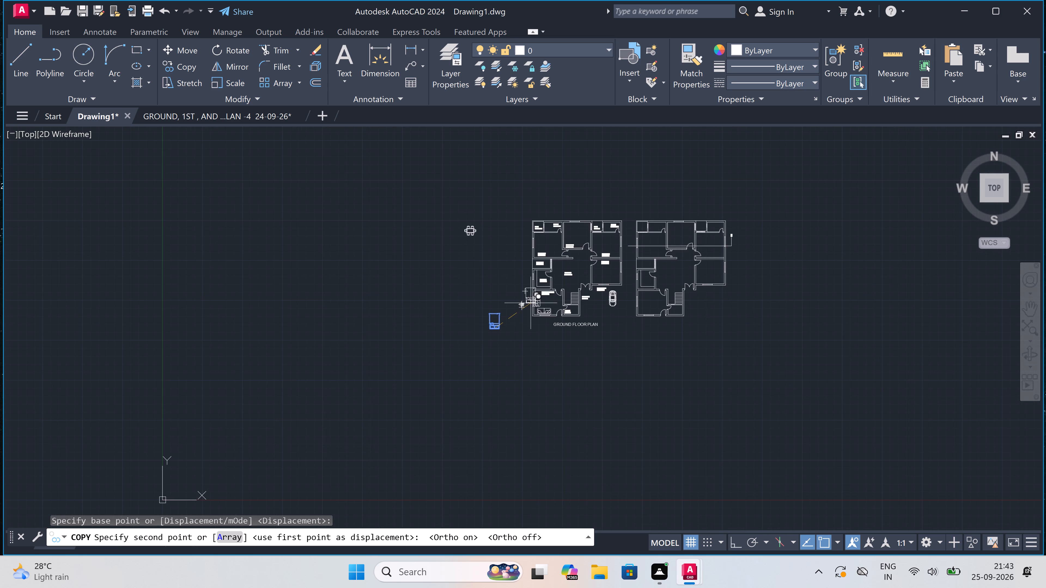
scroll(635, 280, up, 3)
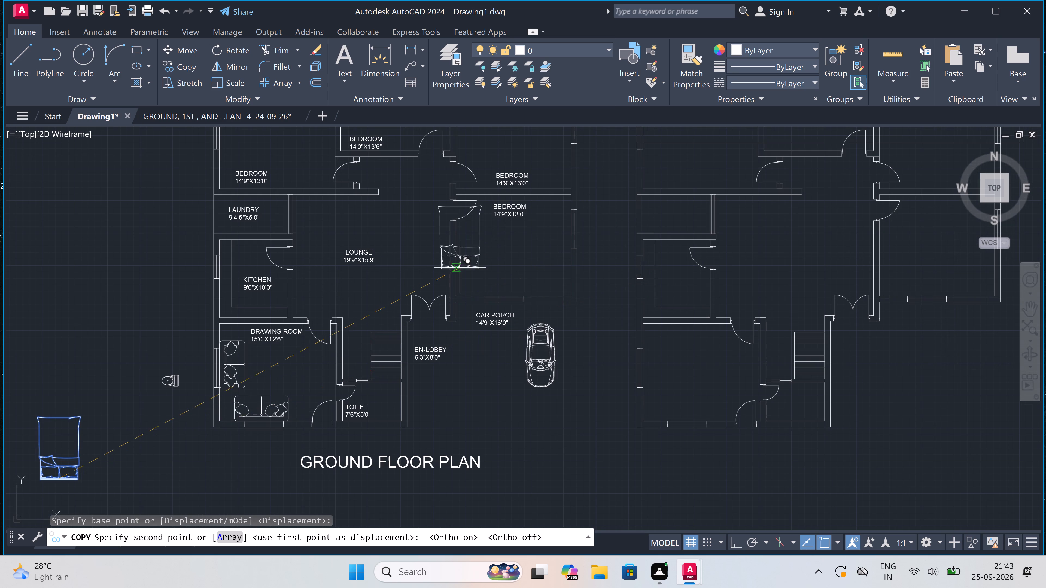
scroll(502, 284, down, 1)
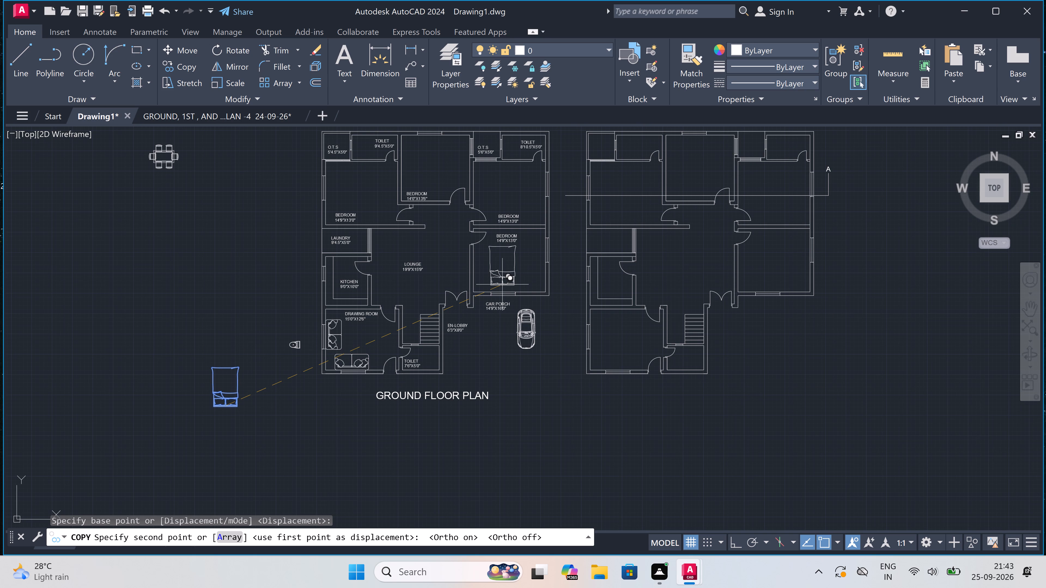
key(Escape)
Rotate the double bed southwest of the plan 90° counterclockwise with Ortho on, so its pillows face east.
scroll(502, 284, down, 1)
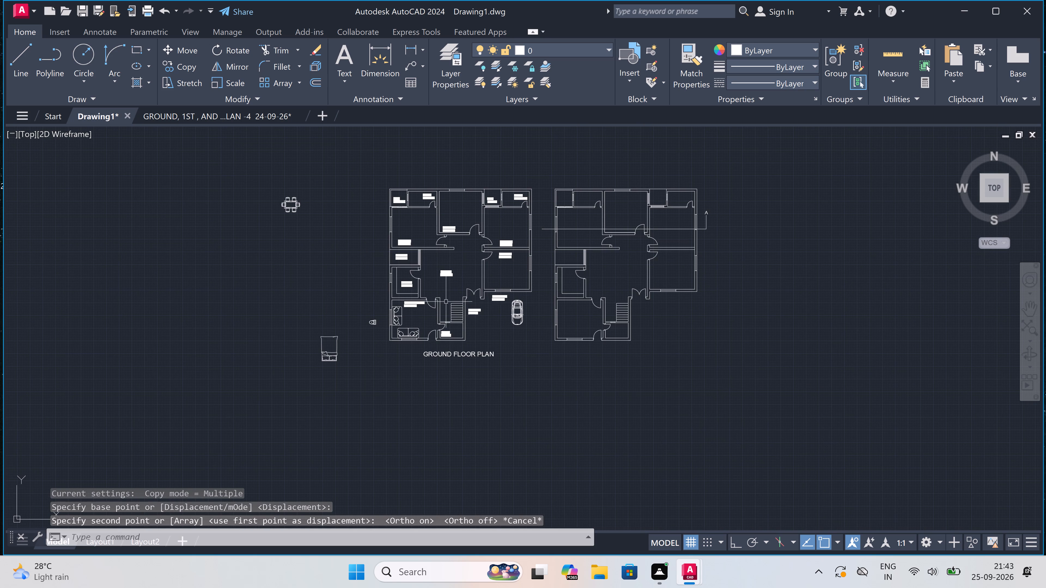
scroll(309, 351, up, 2)
drag(401, 294, 399, 297)
drag(391, 305, 387, 309)
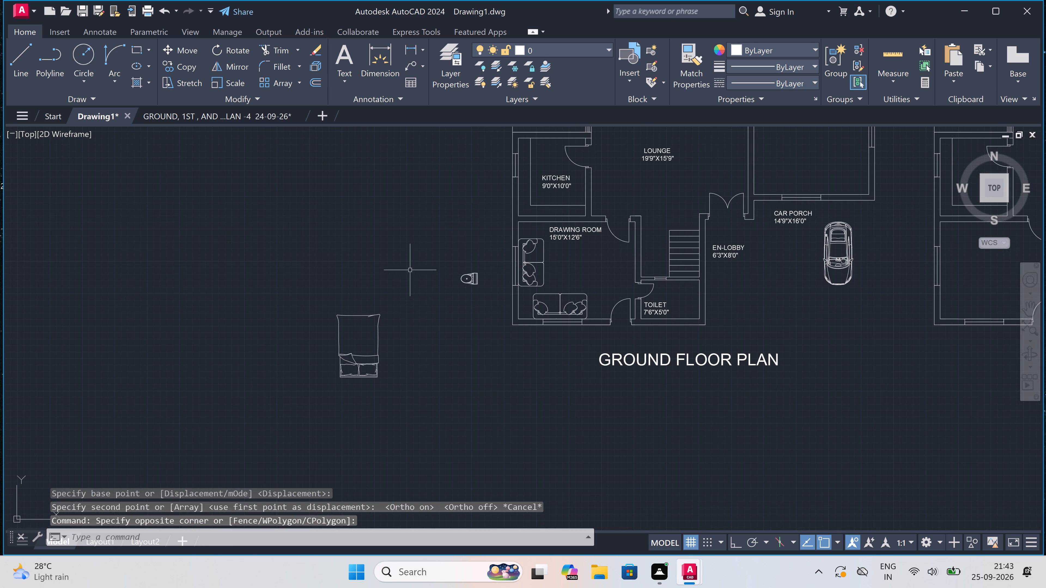
drag(413, 281, 411, 286)
double_click(293, 415)
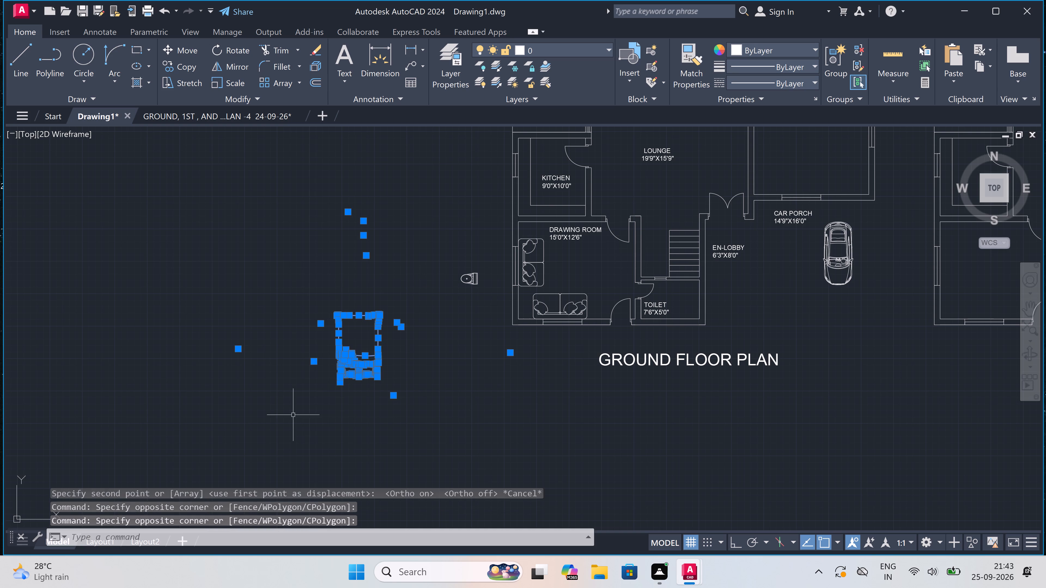
click(216, 46)
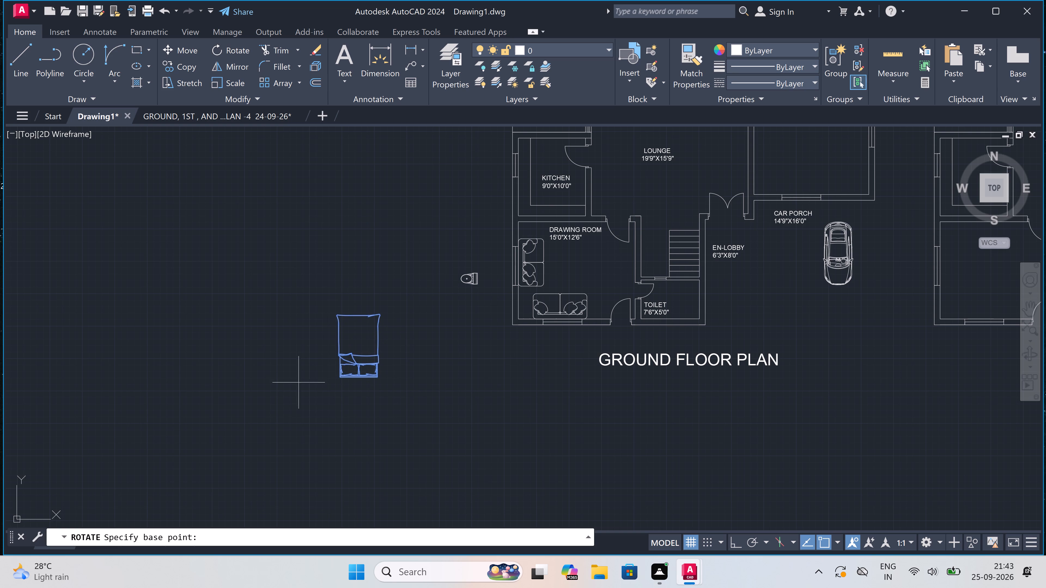
click(354, 369)
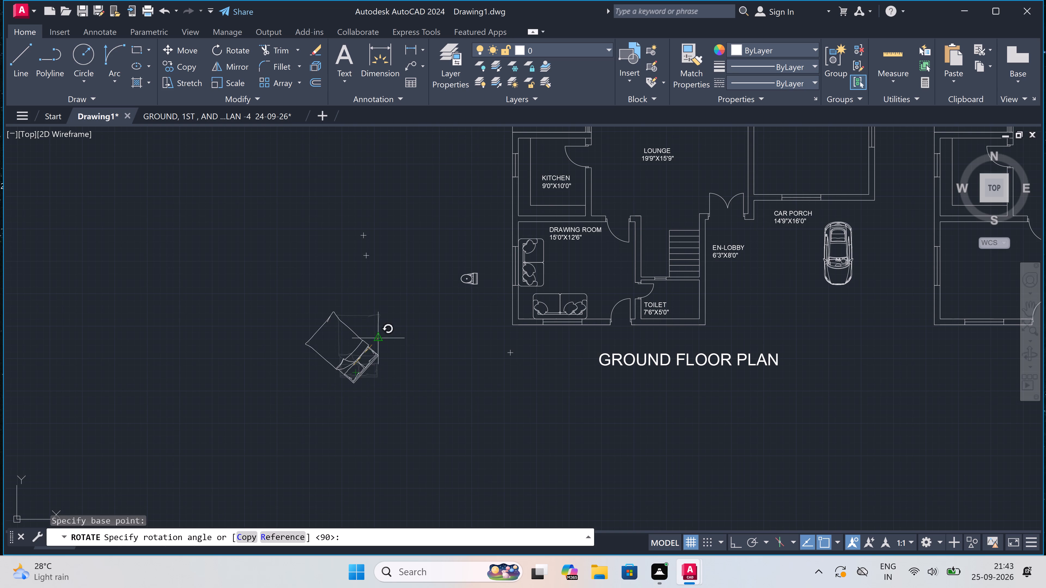
key(F8)
double_click(375, 286)
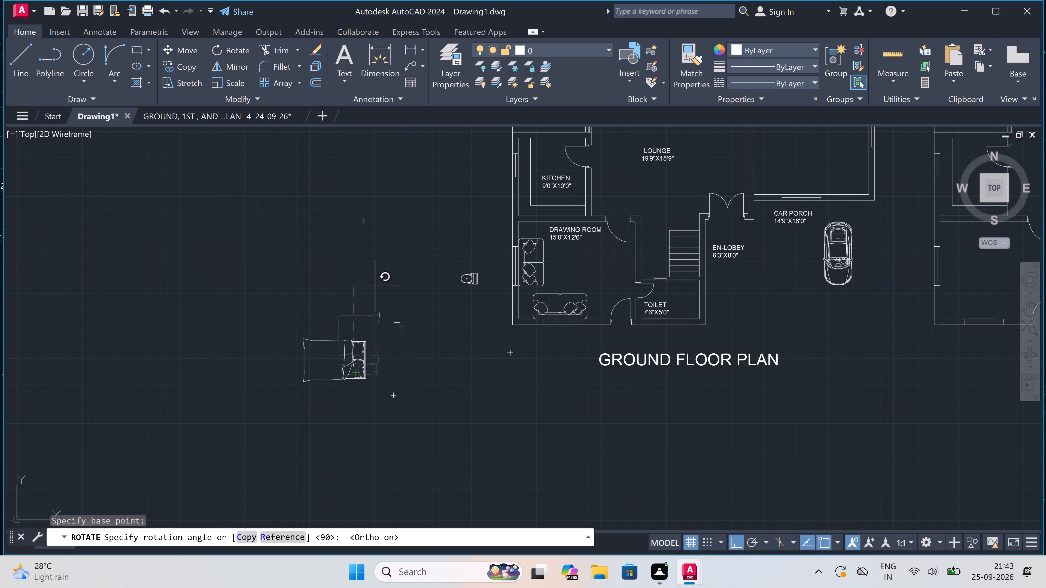
Copy the rotated double bed with Ortho off into the BEDROOM 14'9"X13'0" north of the CAR PORCH, its headboard near the east wall.
drag(389, 297, 392, 311)
drag(386, 321, 382, 325)
click(257, 419)
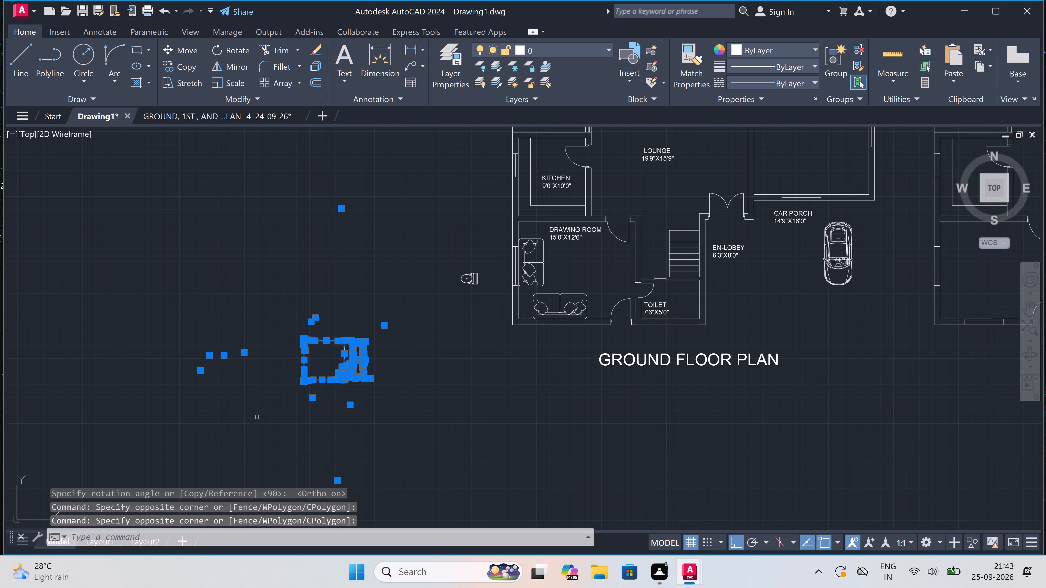
click(190, 68)
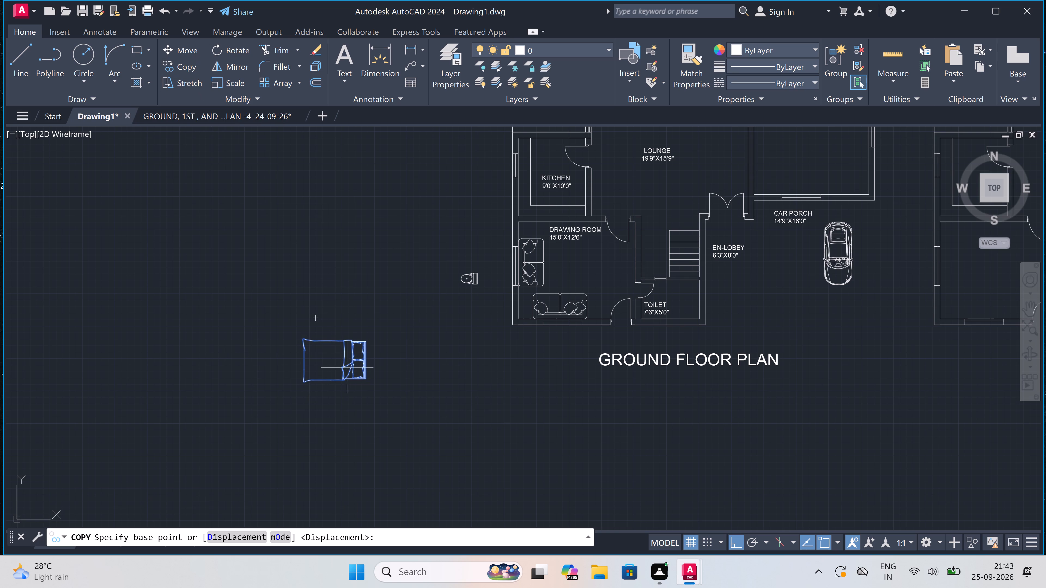
scroll(369, 356, up, 2)
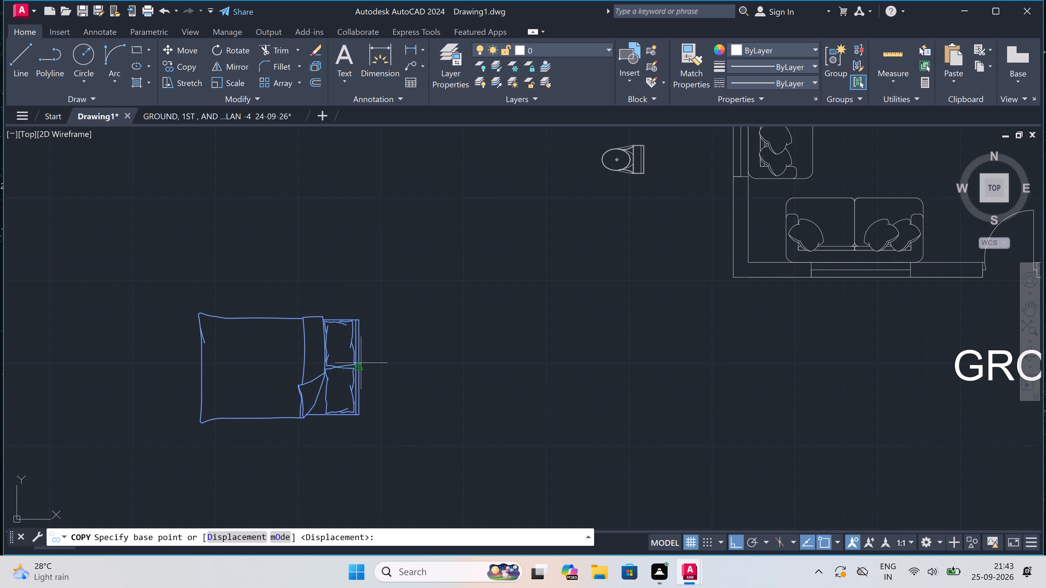
click(357, 367)
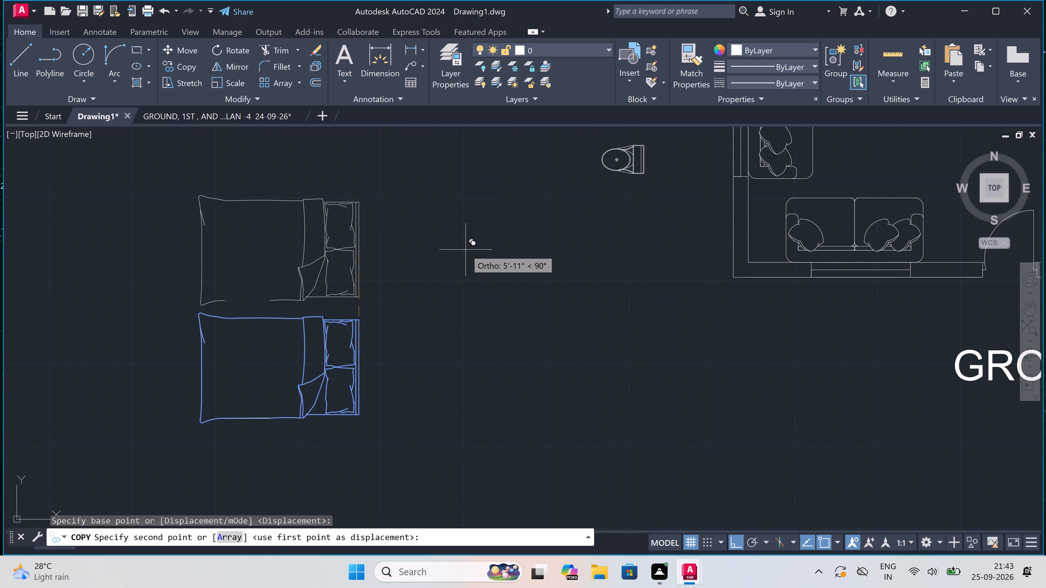
key(F8)
scroll(466, 250, down, 4)
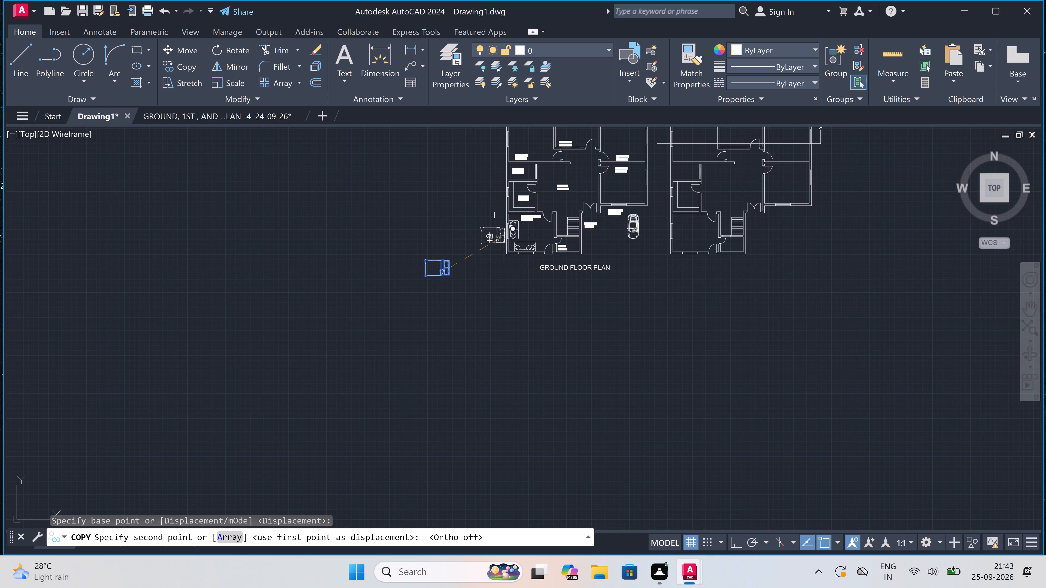
scroll(664, 164, up, 4)
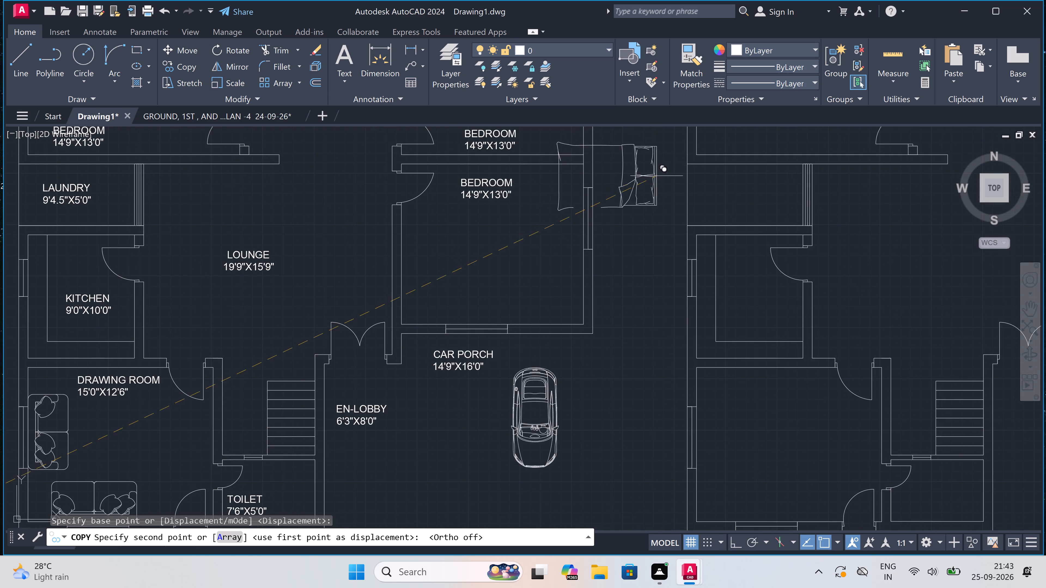
scroll(549, 247, up, 2)
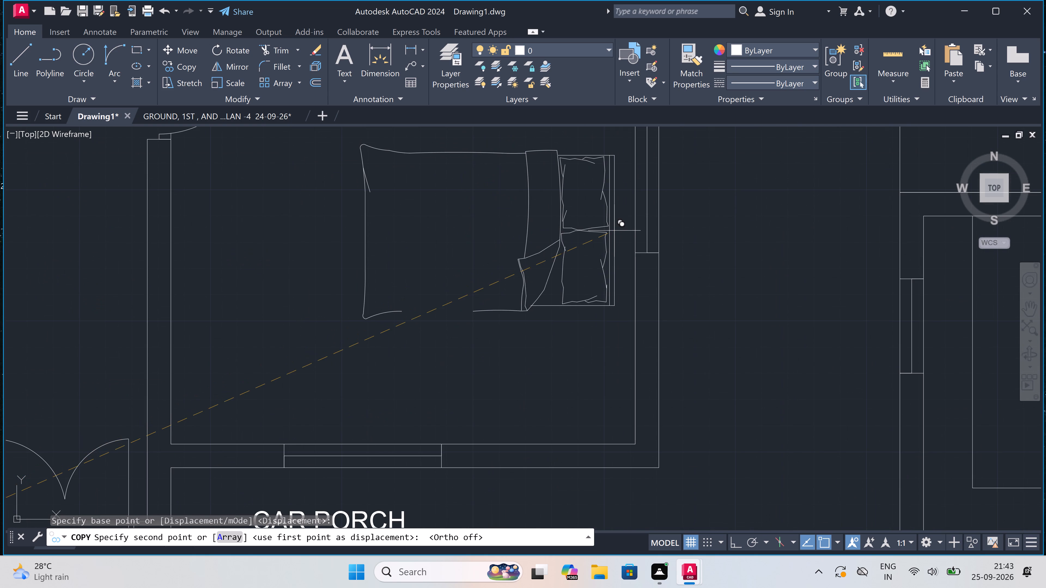
click(630, 231)
Place a second copy of the bed in the adjoining BEDROOM 14'9"X13'0" to the north, its headboard near the east window.
scroll(560, 259, down, 5)
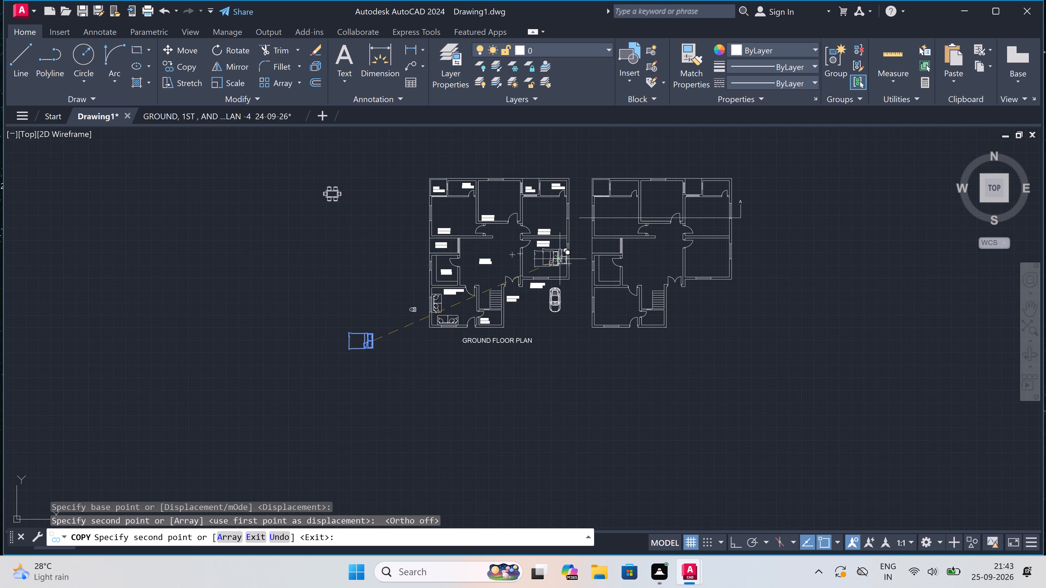
scroll(571, 204, up, 4)
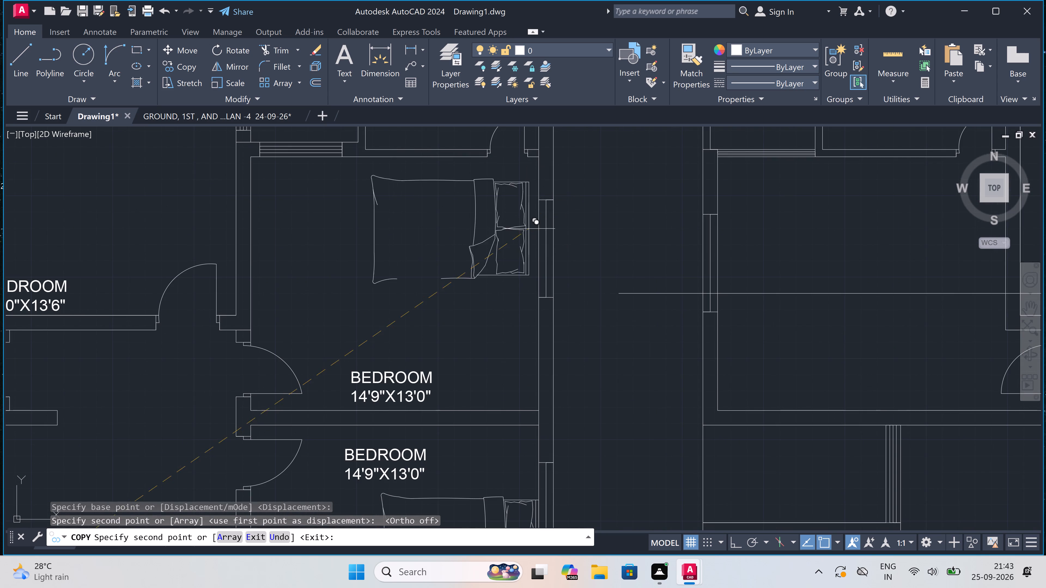
scroll(543, 254, up, 2)
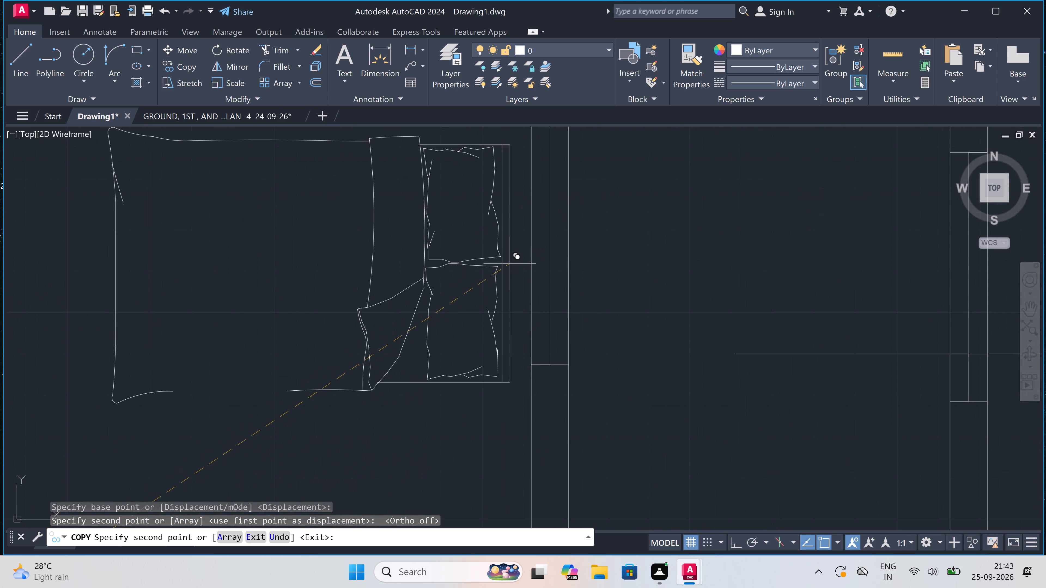
click(524, 262)
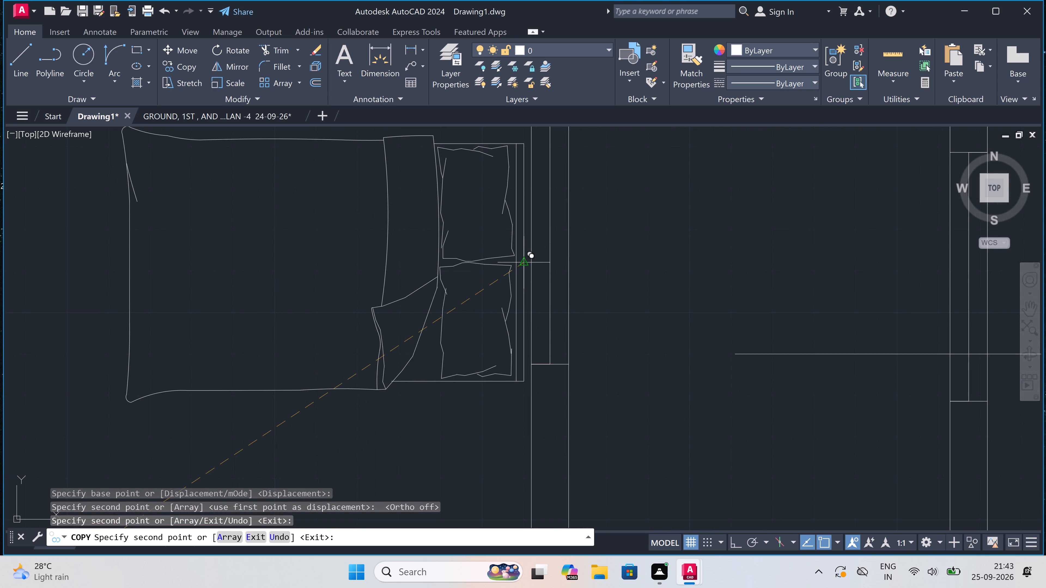
key(Escape)
Rotate the original double bed southwest of the plan 90° counterclockwise with Ortho on, so its pillows face north.
scroll(525, 263, down, 6)
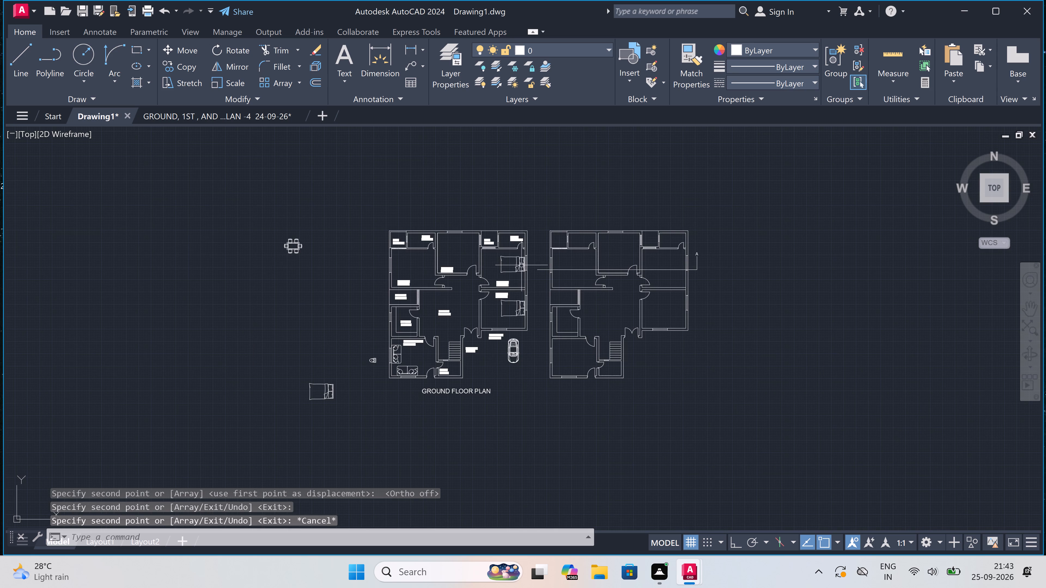
scroll(299, 435, up, 1)
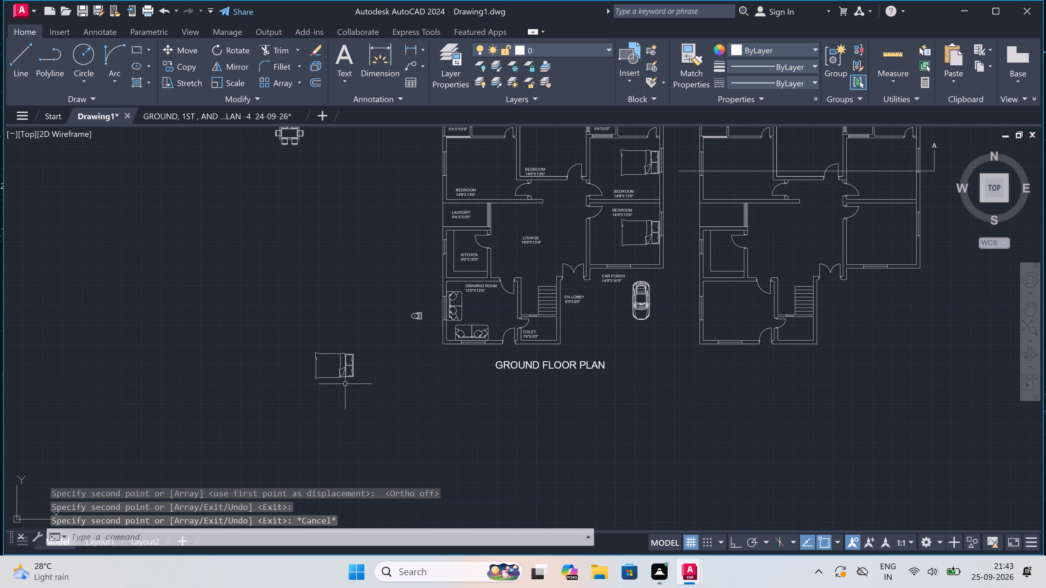
scroll(377, 342, down, 1)
scroll(377, 341, up, 1)
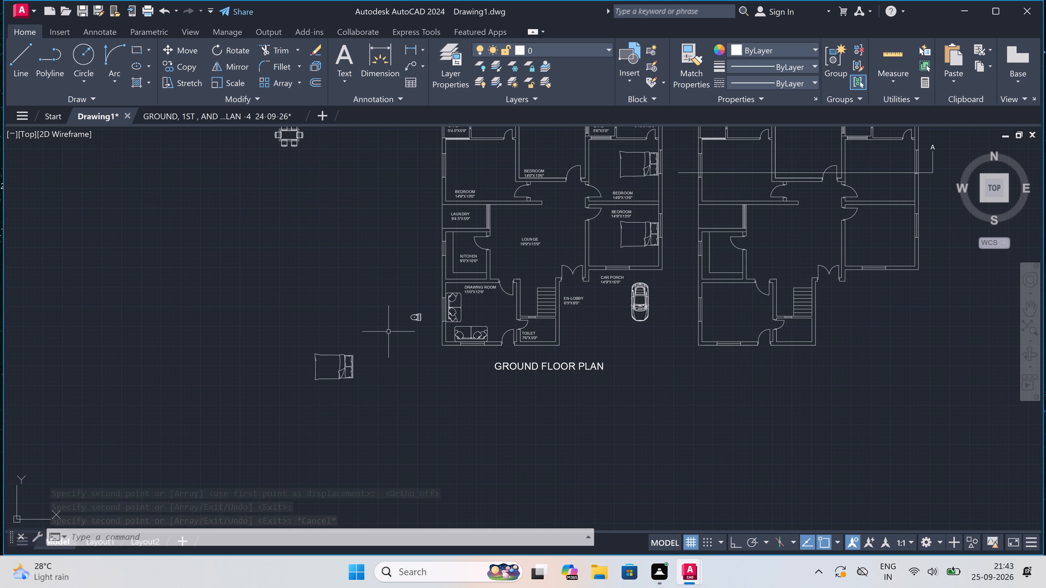
drag(379, 331, 372, 341)
click(306, 384)
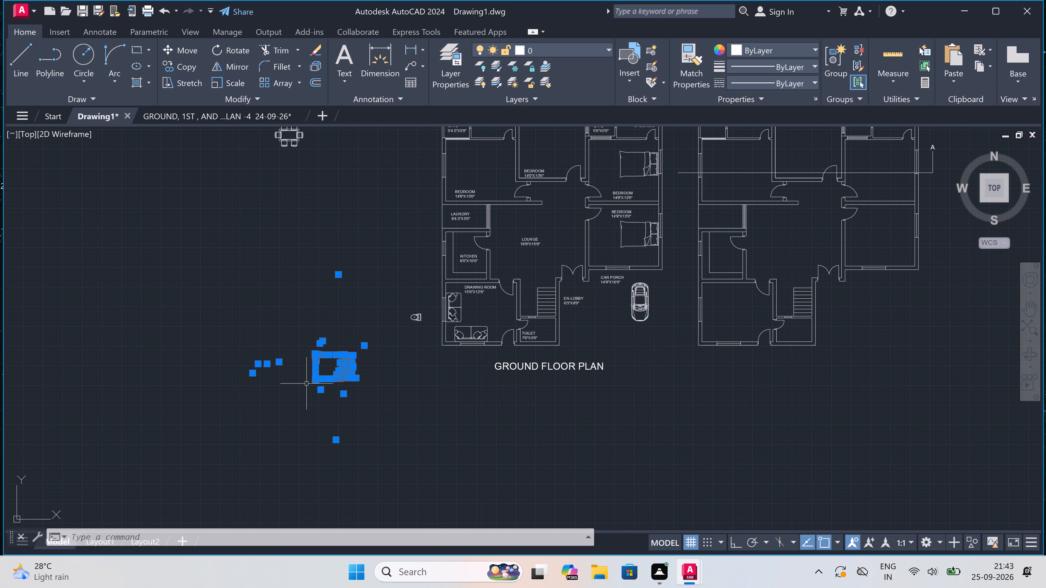
click(234, 47)
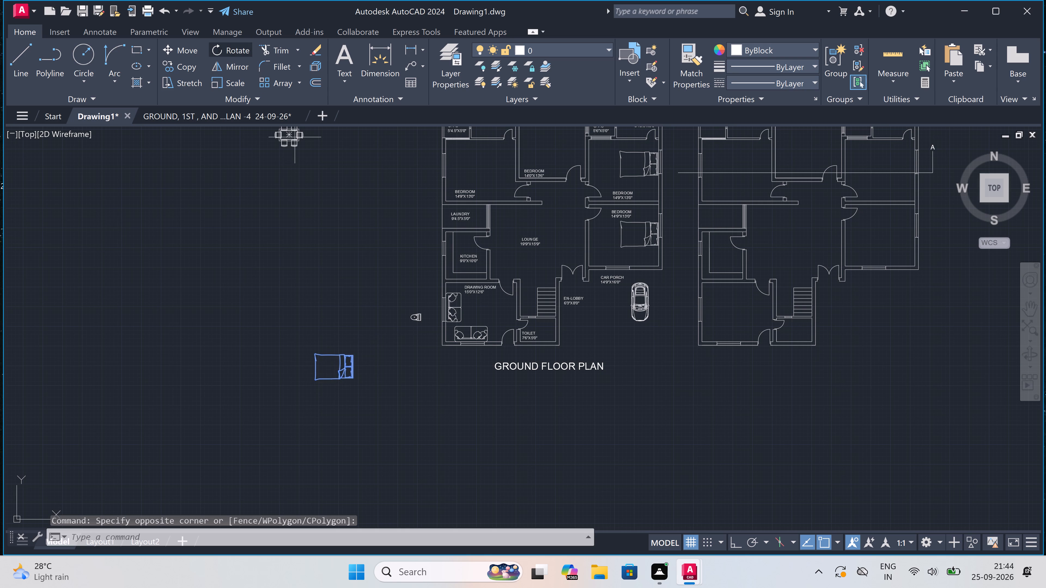
click(329, 368)
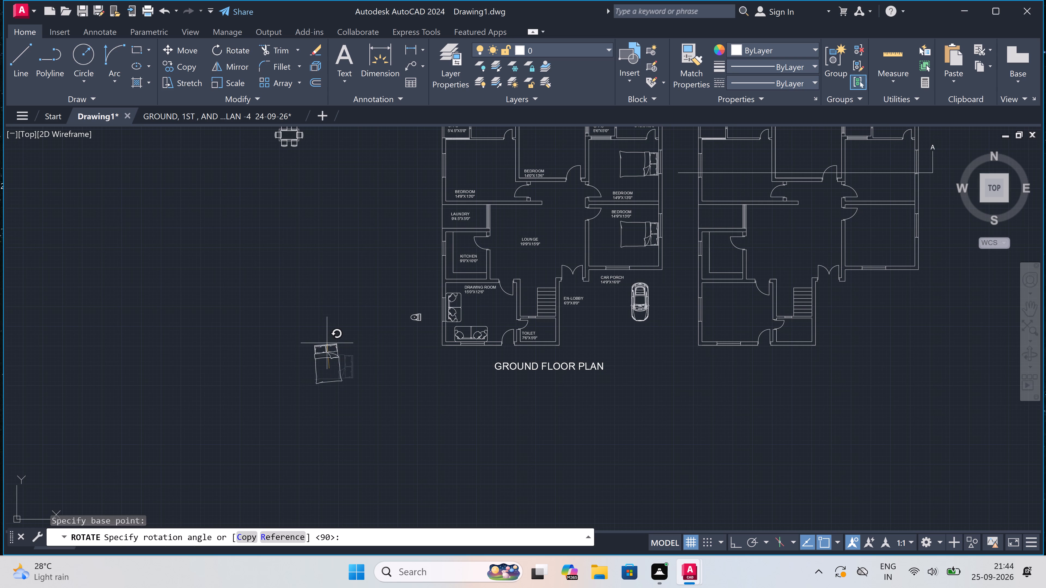
key(F8)
click(340, 333)
Copy the north-facing bed with Ortho off into the bedroom between TOILET 9'4.5"X5'0" and O.T.S, its headboard near the north window.
drag(345, 333, 348, 337)
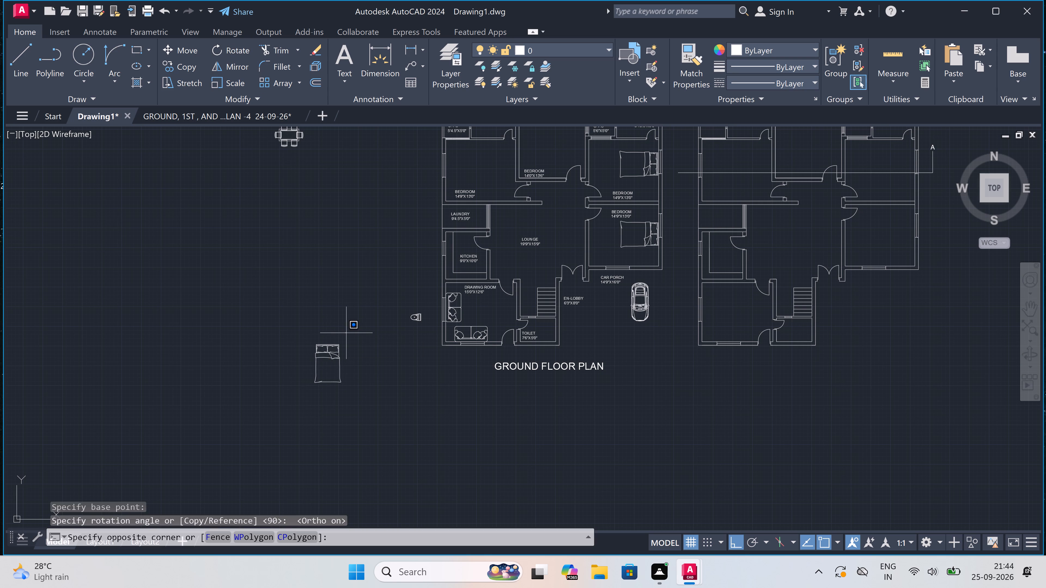
drag(348, 337, 344, 345)
click(297, 427)
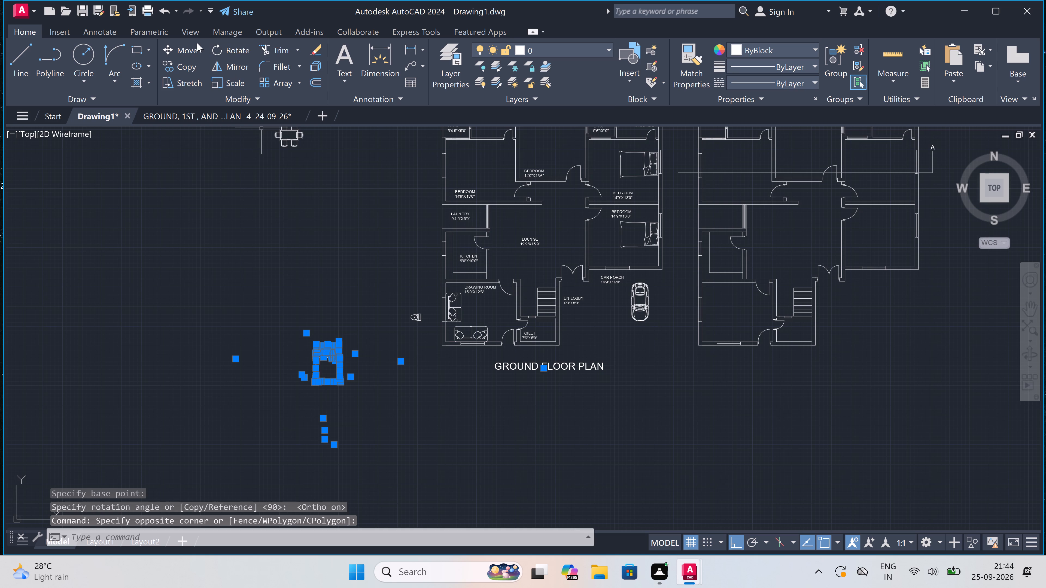
click(174, 62)
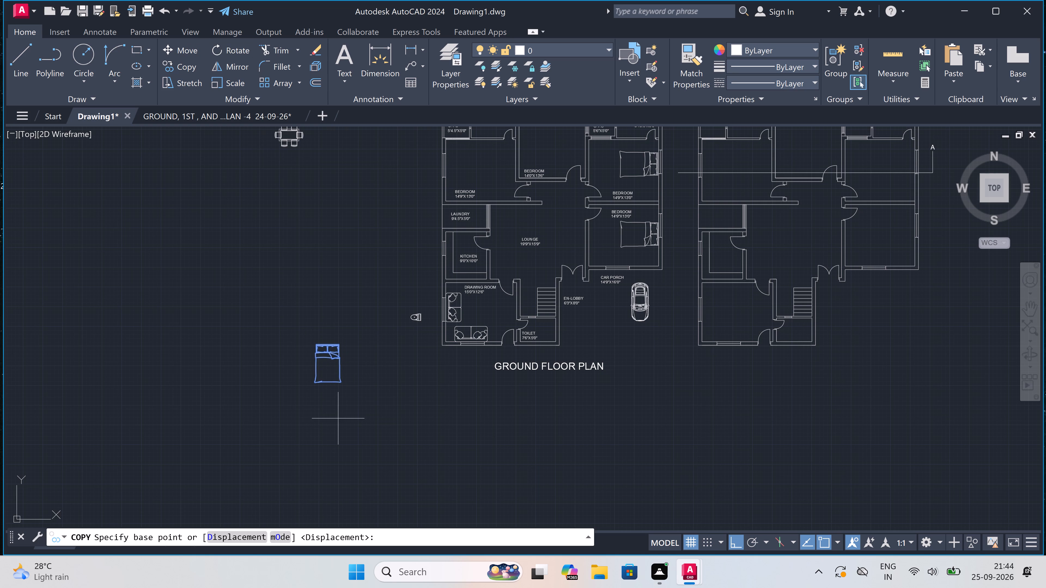
scroll(327, 343, up, 2)
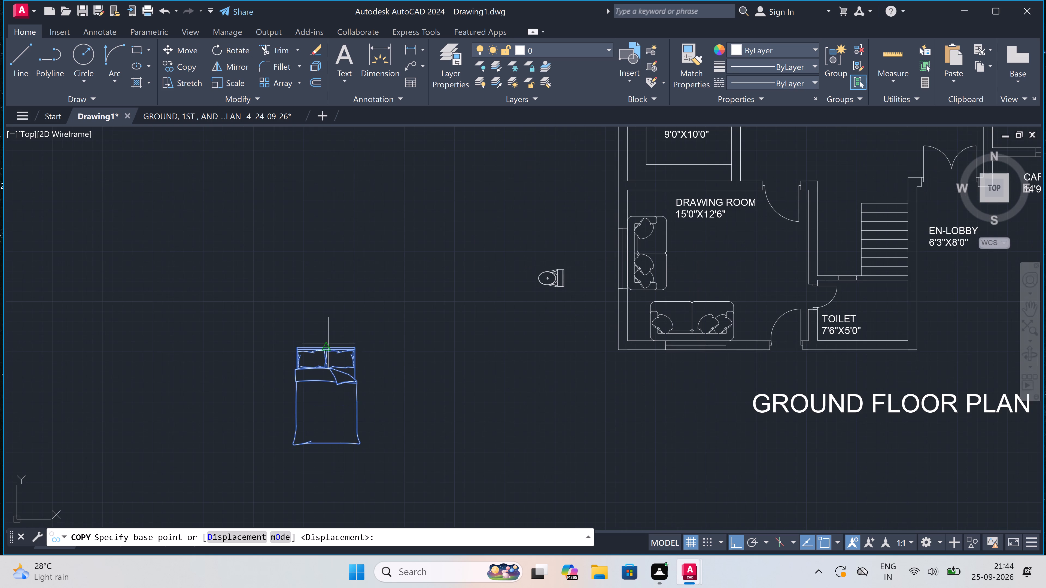
click(328, 348)
key(F8)
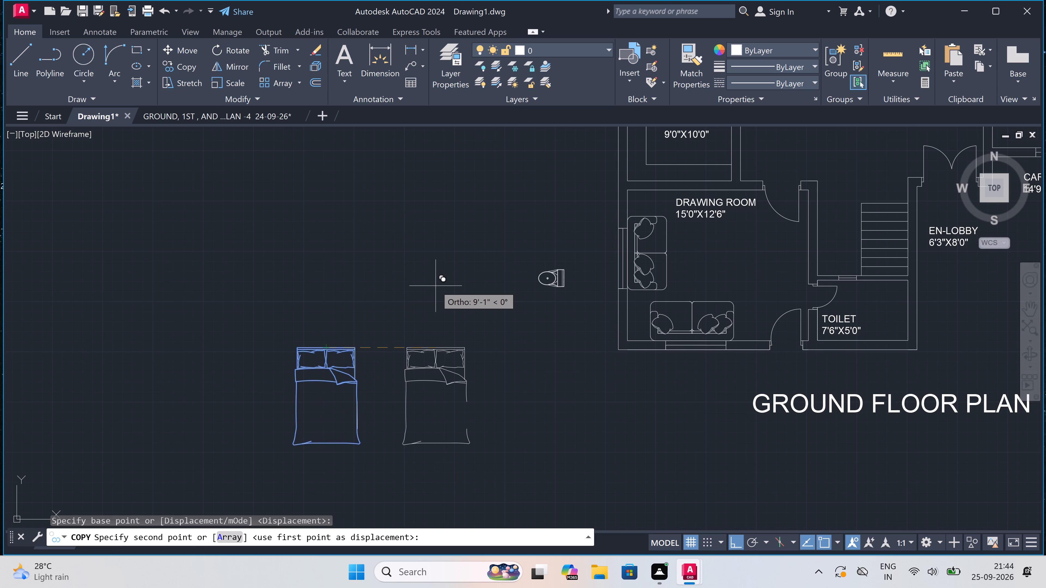
scroll(436, 286, down, 4)
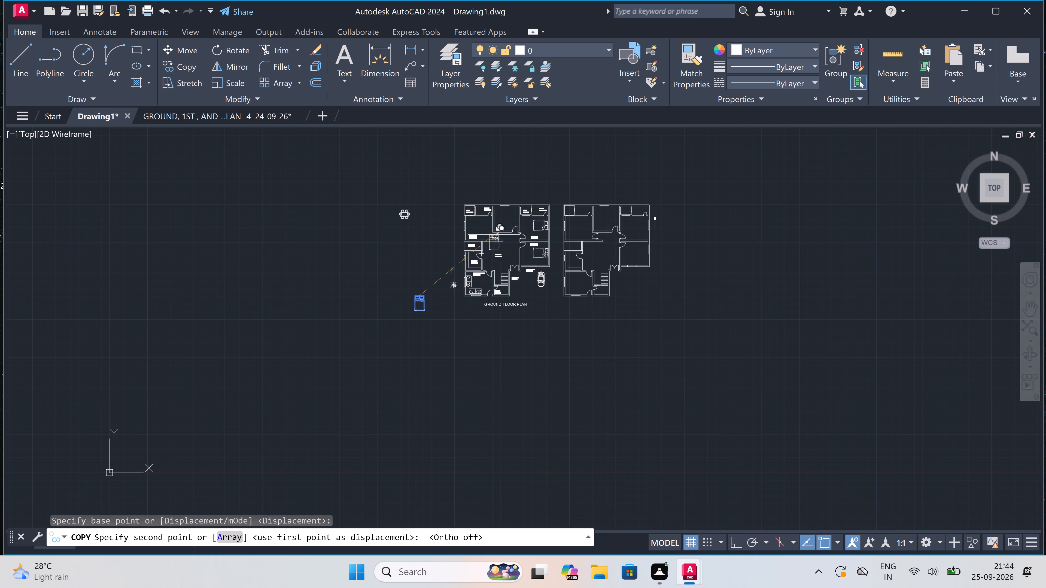
scroll(511, 205, up, 4)
scroll(476, 223, up, 2)
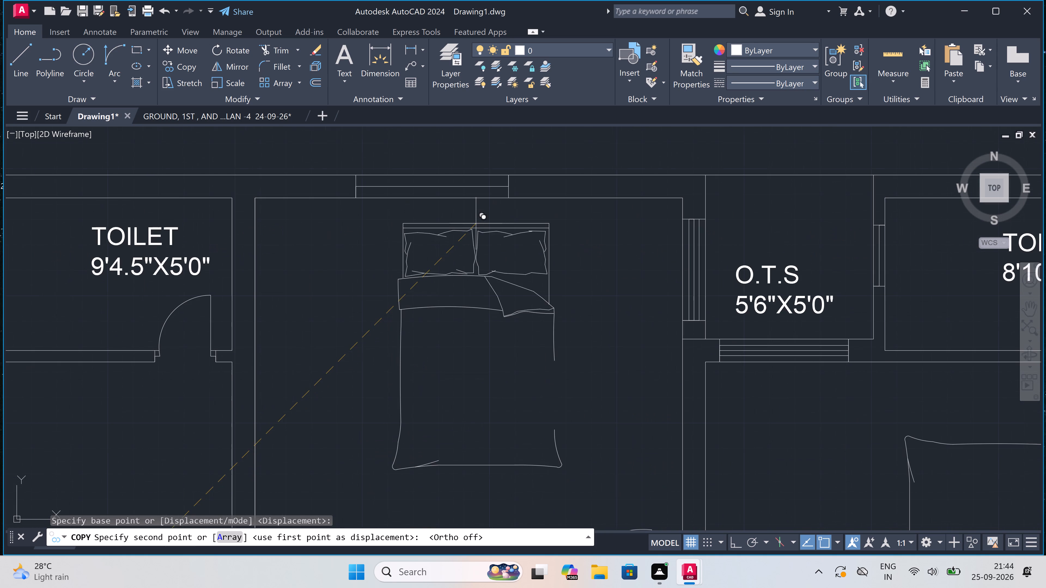
click(445, 207)
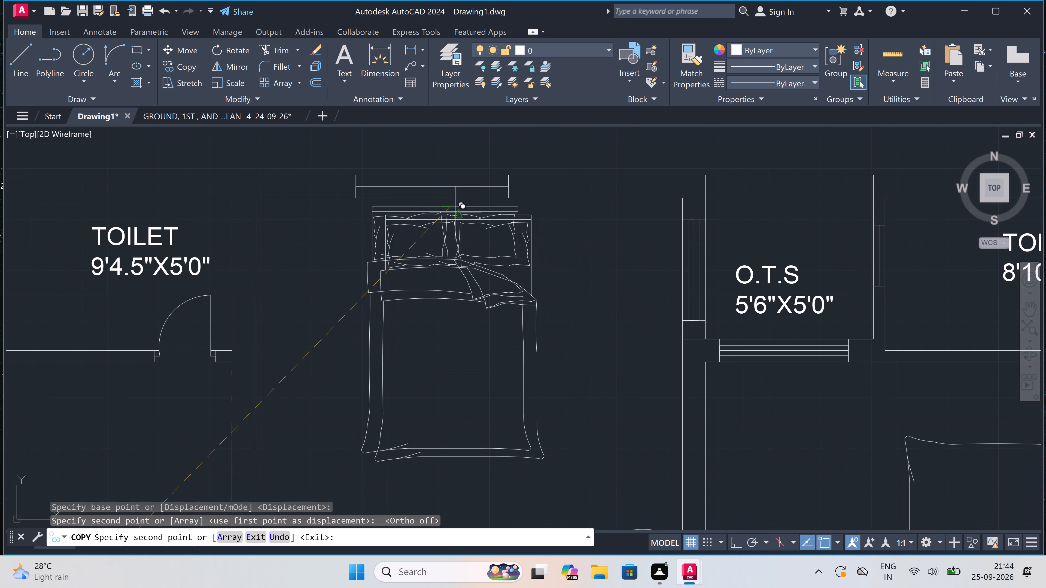
key(Escape)
Rotate the original double bed southwest of the plan another 90° counterclockwise with Ortho on, so its pillows face west.
scroll(482, 223, down, 5)
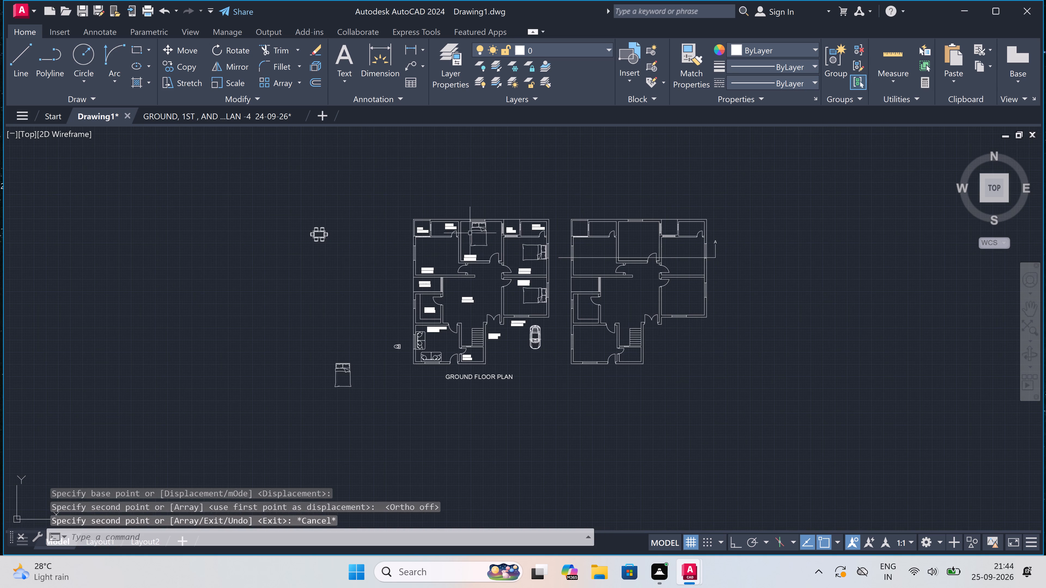
scroll(313, 407, up, 2)
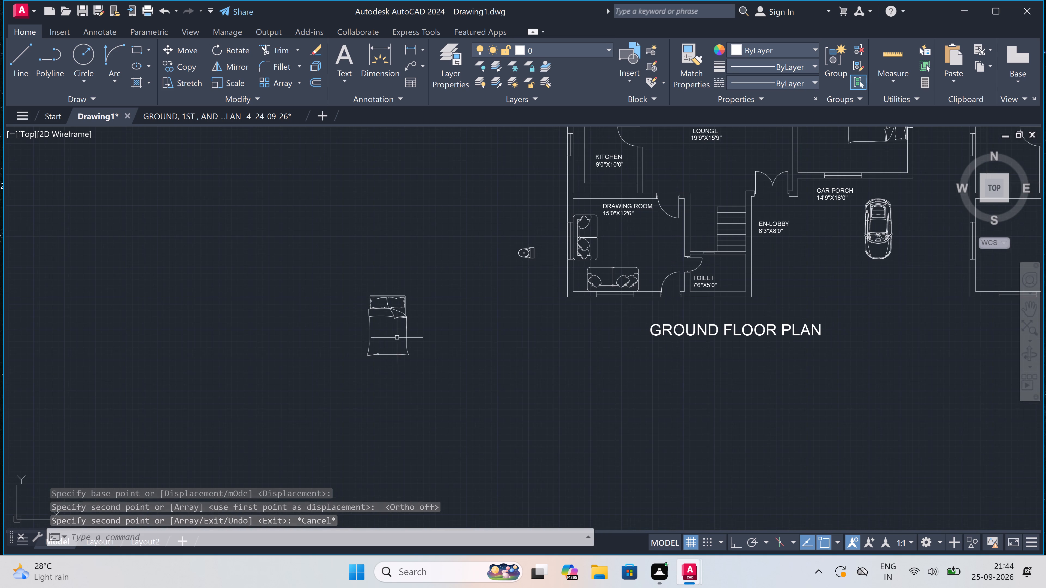
drag(436, 278, 434, 282)
click(245, 419)
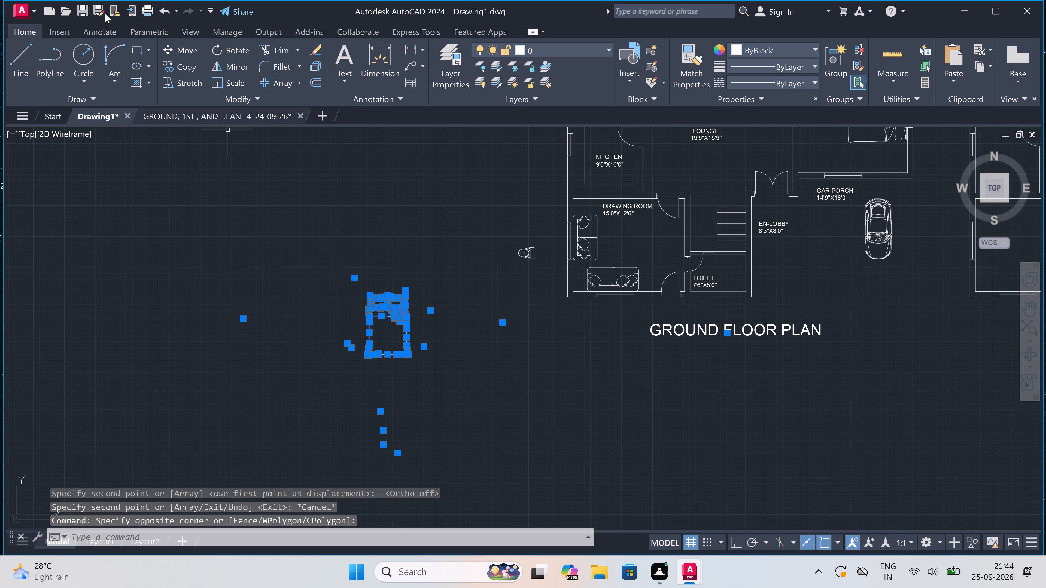
click(233, 46)
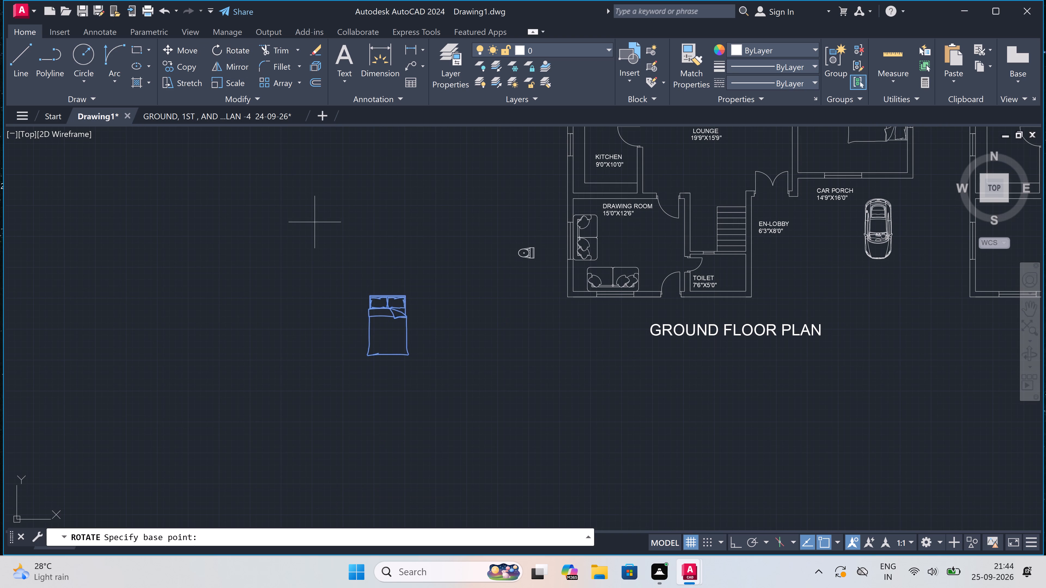
click(385, 335)
key(F8)
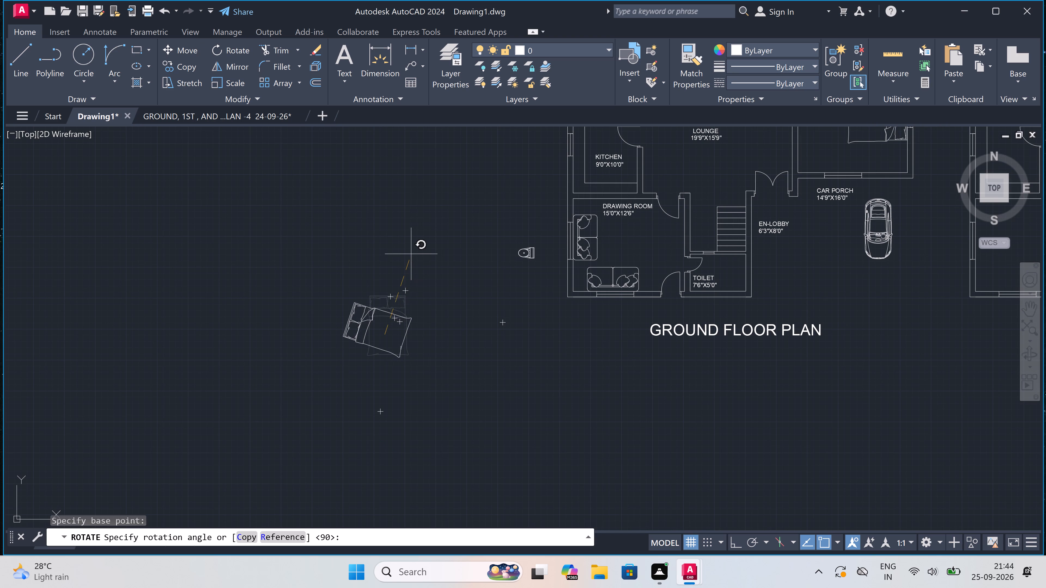
click(397, 248)
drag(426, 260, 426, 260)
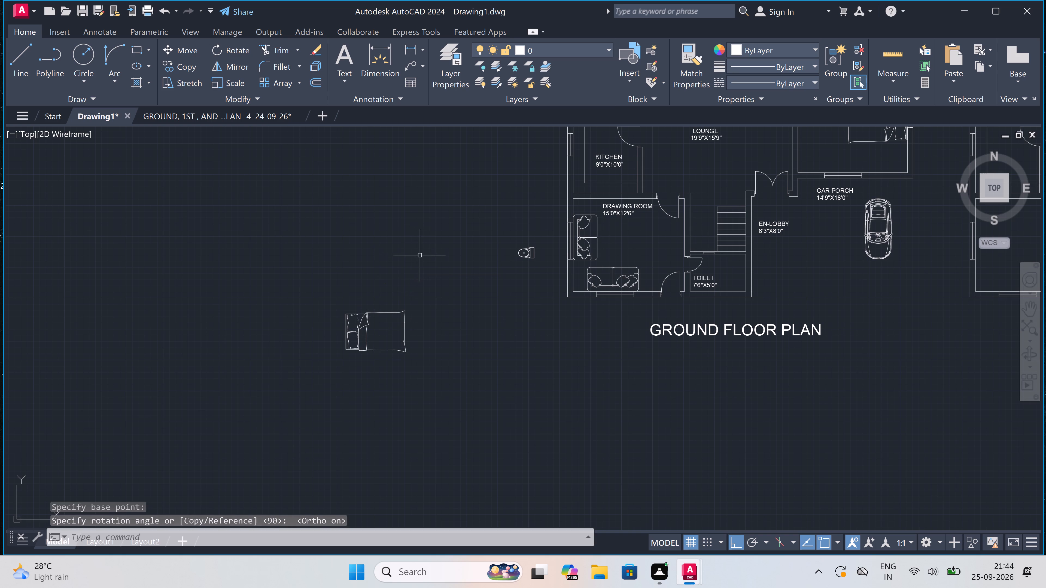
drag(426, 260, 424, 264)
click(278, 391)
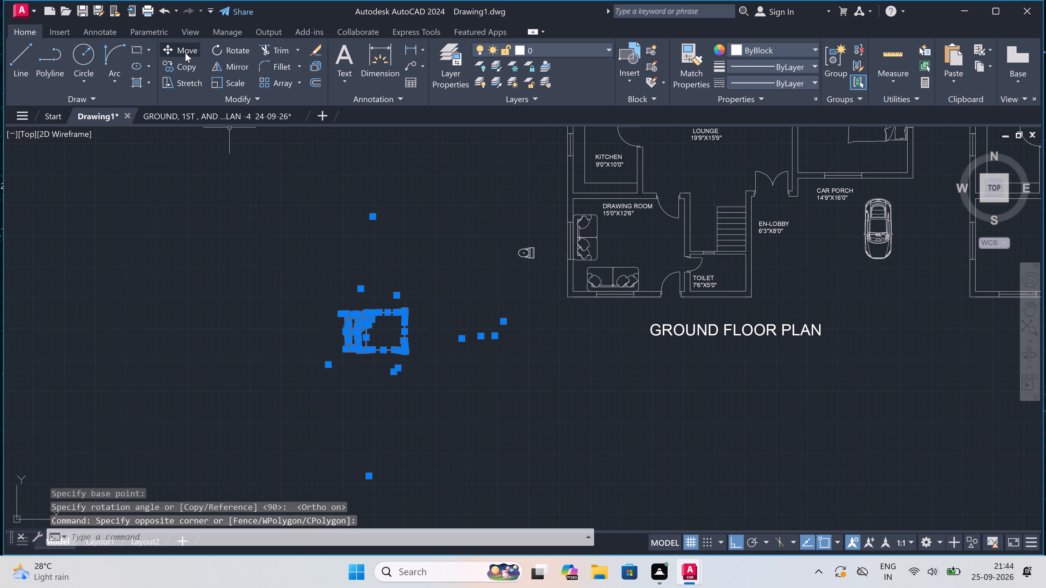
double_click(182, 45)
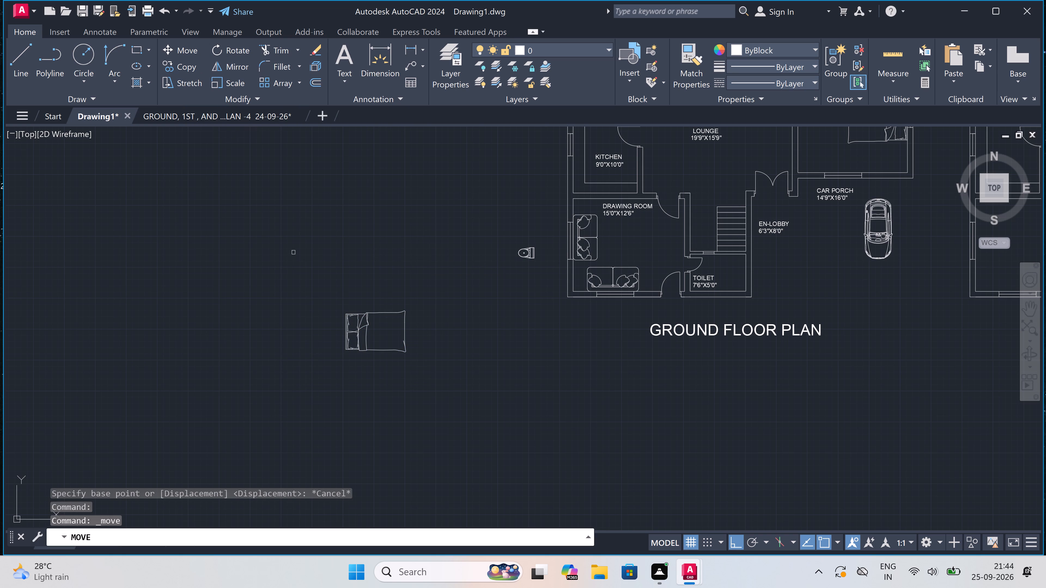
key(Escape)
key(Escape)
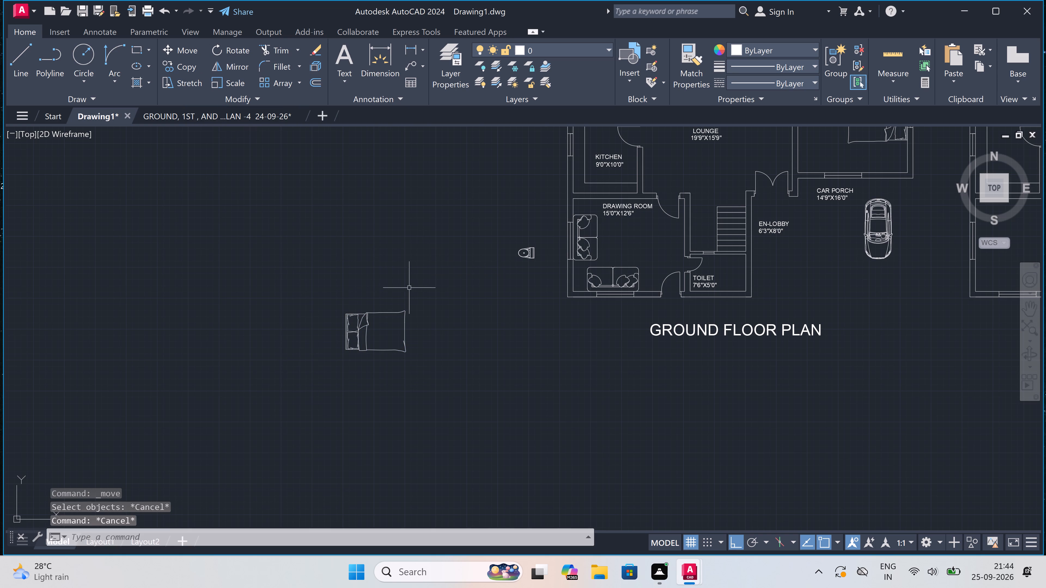
Move the west-facing bed with Ortho off into the western BEDROOM 14'9"X13'0", its headboard near the west window.
click(411, 289)
double_click(287, 400)
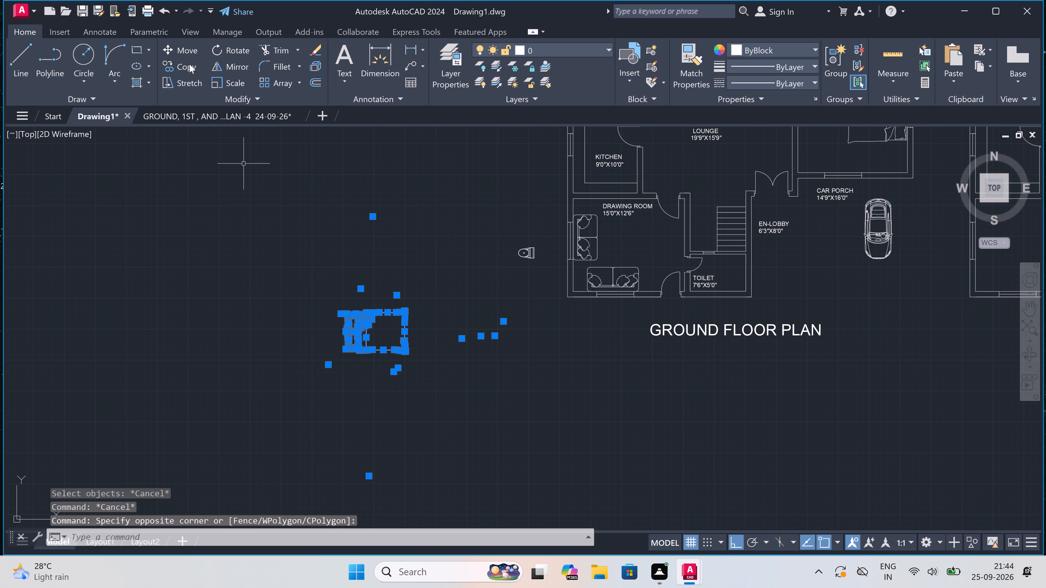
click(184, 54)
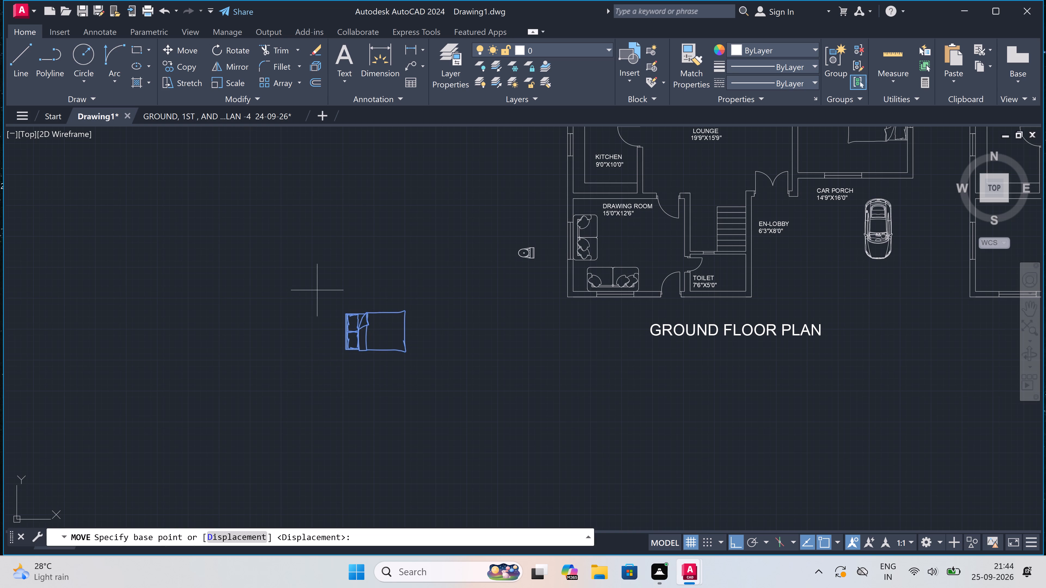
scroll(339, 359, up, 1)
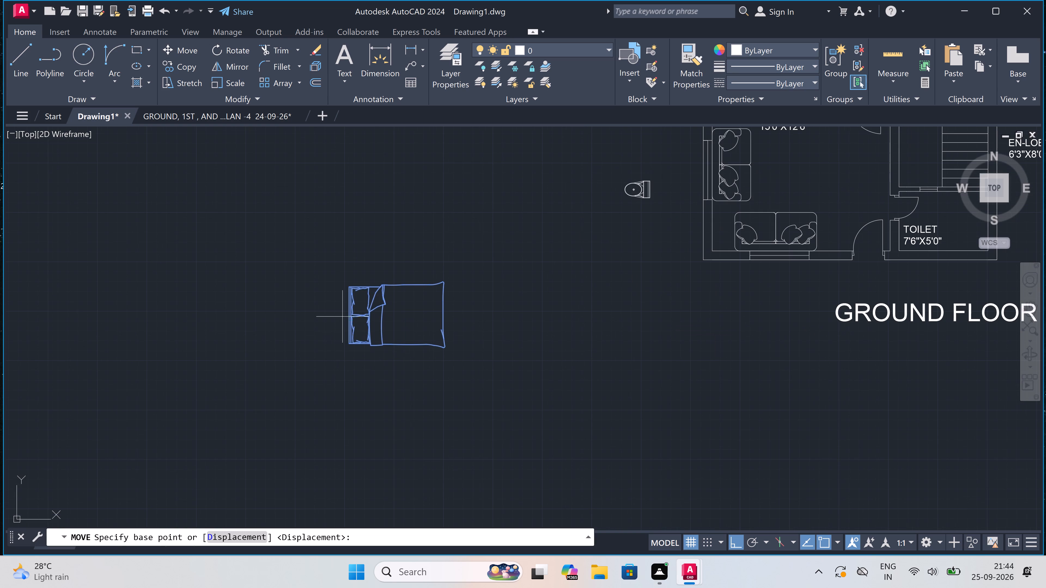
click(351, 316)
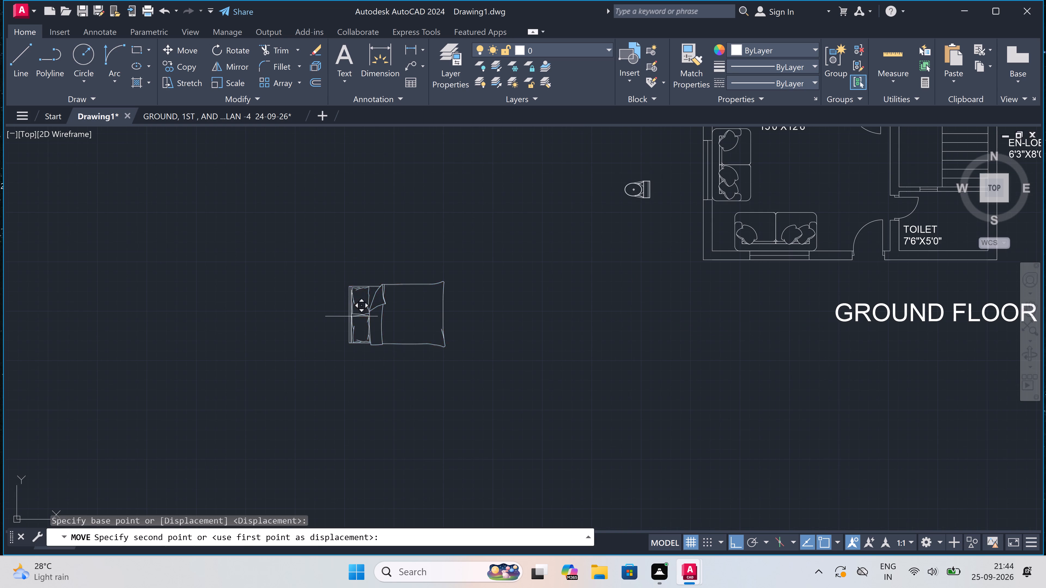
key(F8)
scroll(354, 255, down, 2)
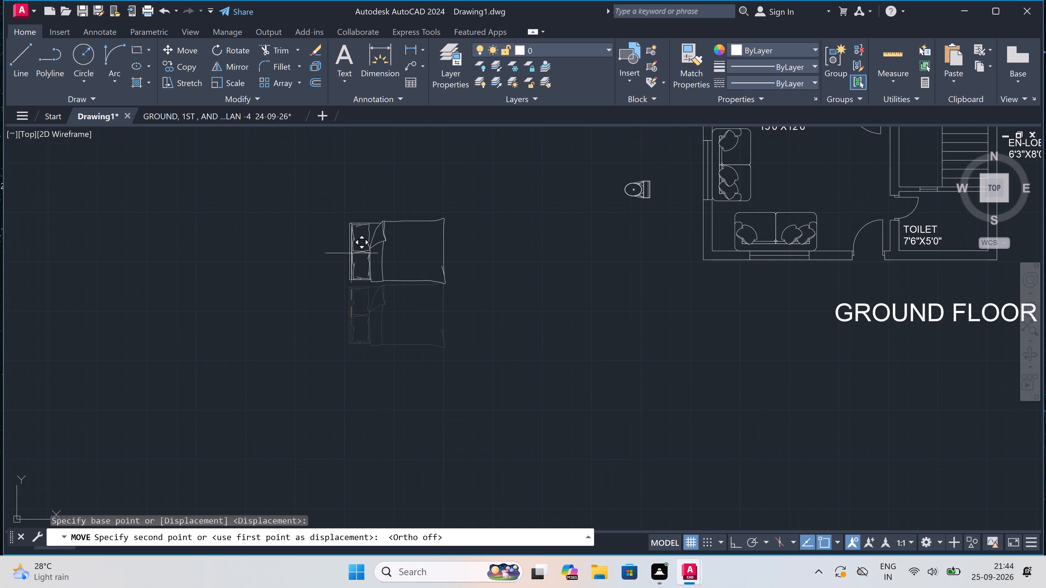
scroll(354, 255, down, 2)
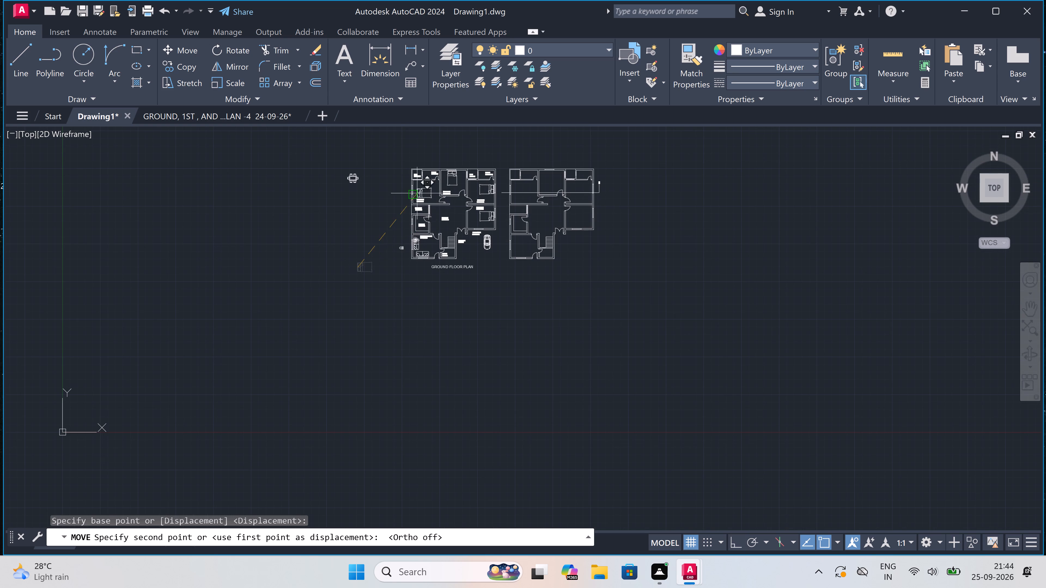
scroll(415, 180, up, 3)
scroll(407, 202, up, 2)
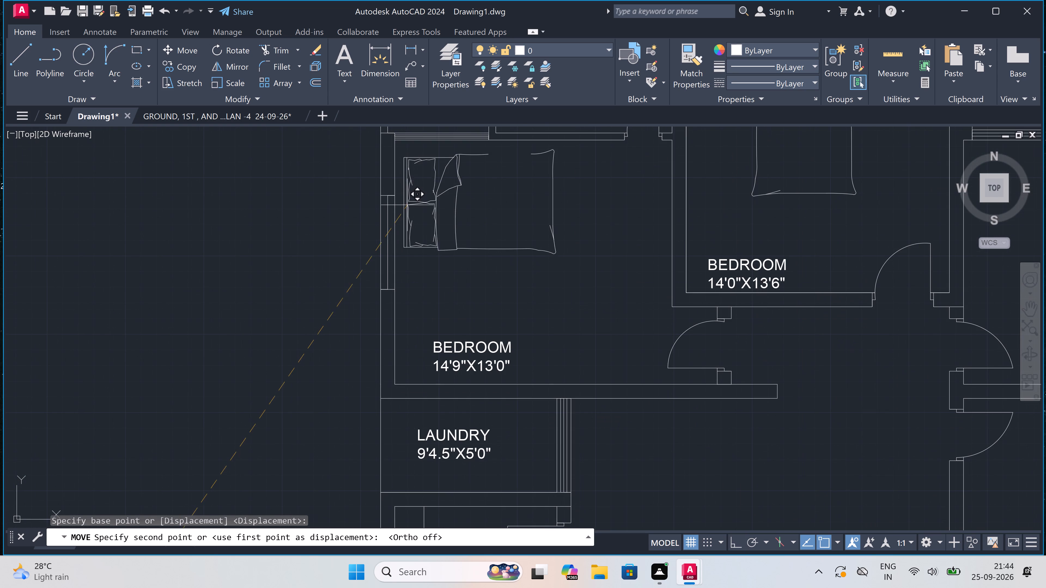
scroll(390, 246, up, 2)
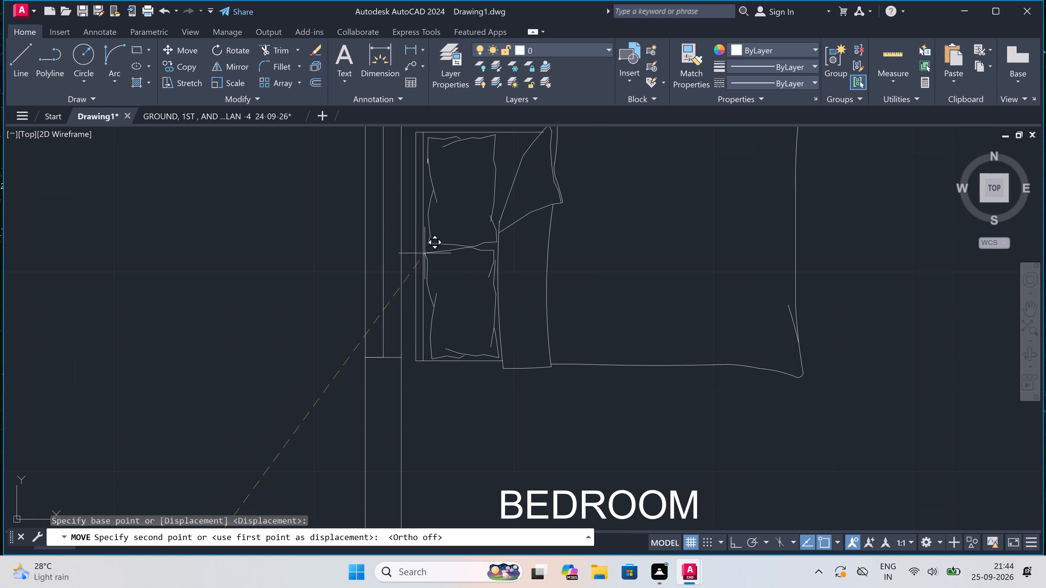
scroll(425, 253, up, 2)
click(422, 252)
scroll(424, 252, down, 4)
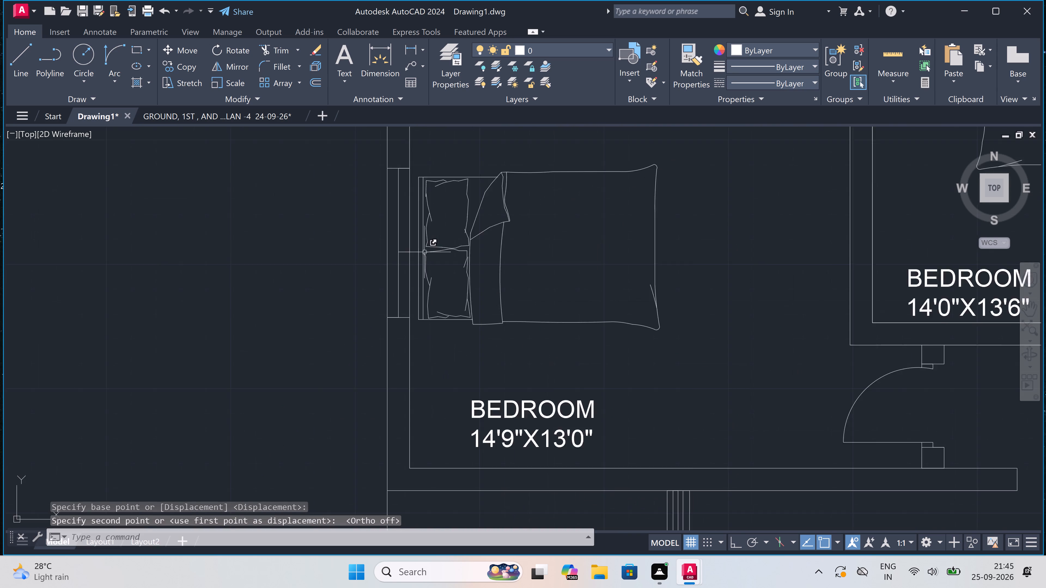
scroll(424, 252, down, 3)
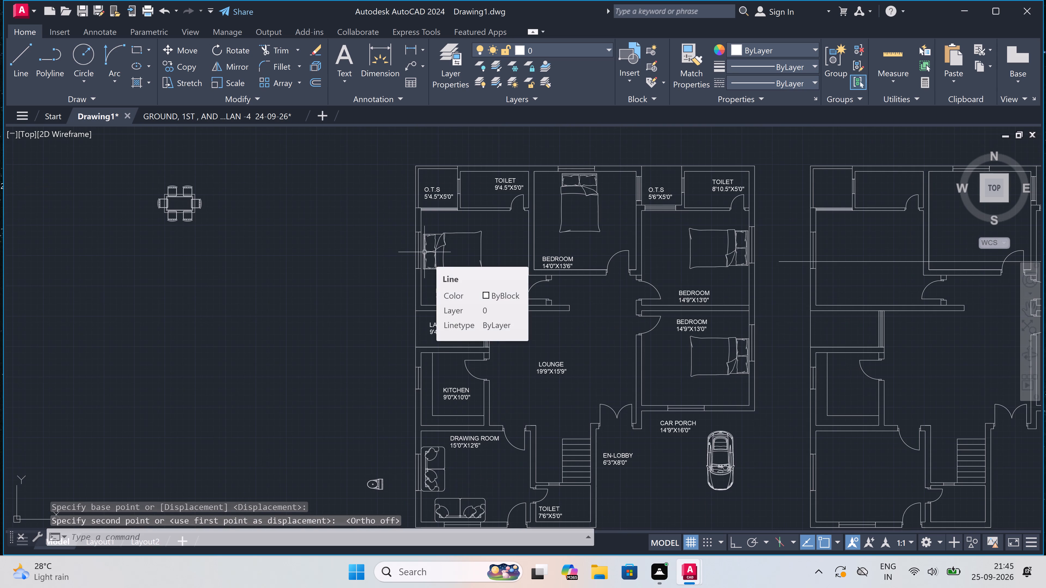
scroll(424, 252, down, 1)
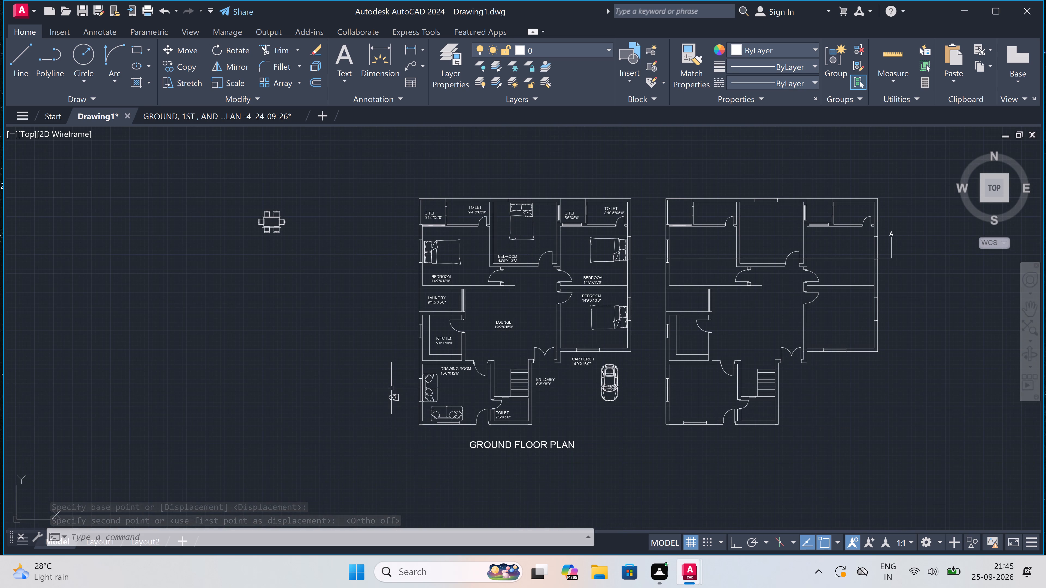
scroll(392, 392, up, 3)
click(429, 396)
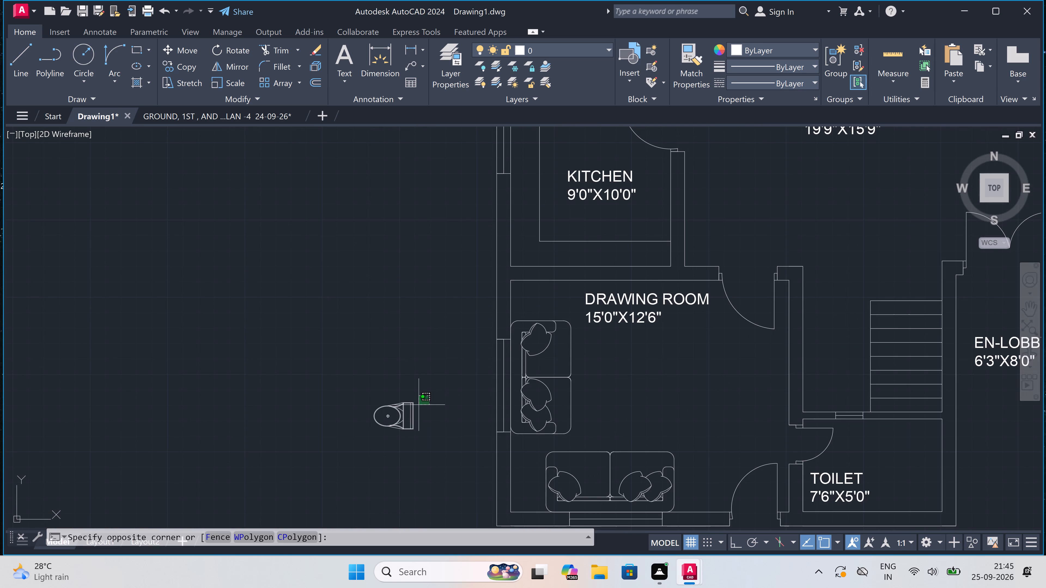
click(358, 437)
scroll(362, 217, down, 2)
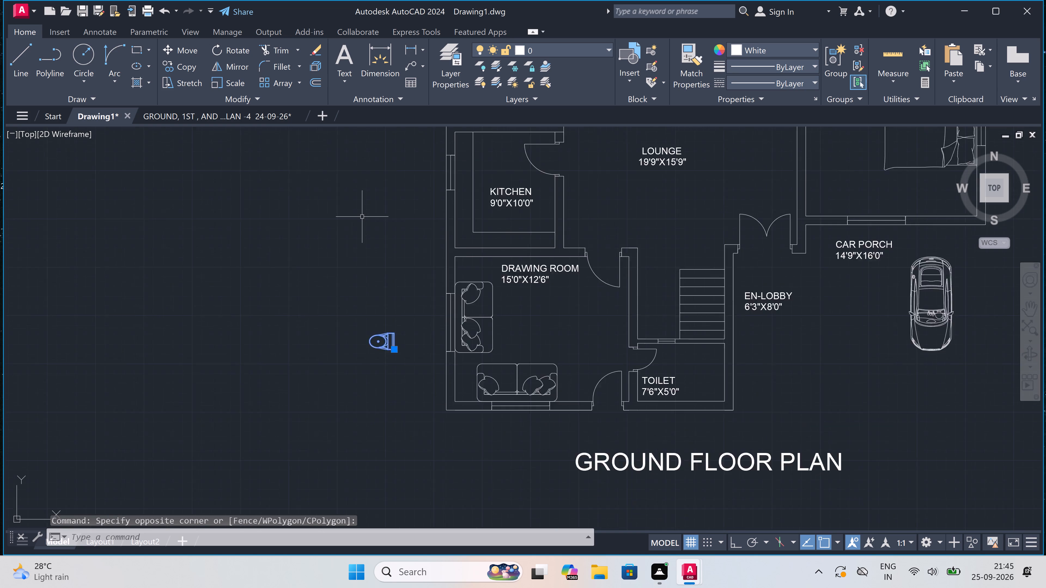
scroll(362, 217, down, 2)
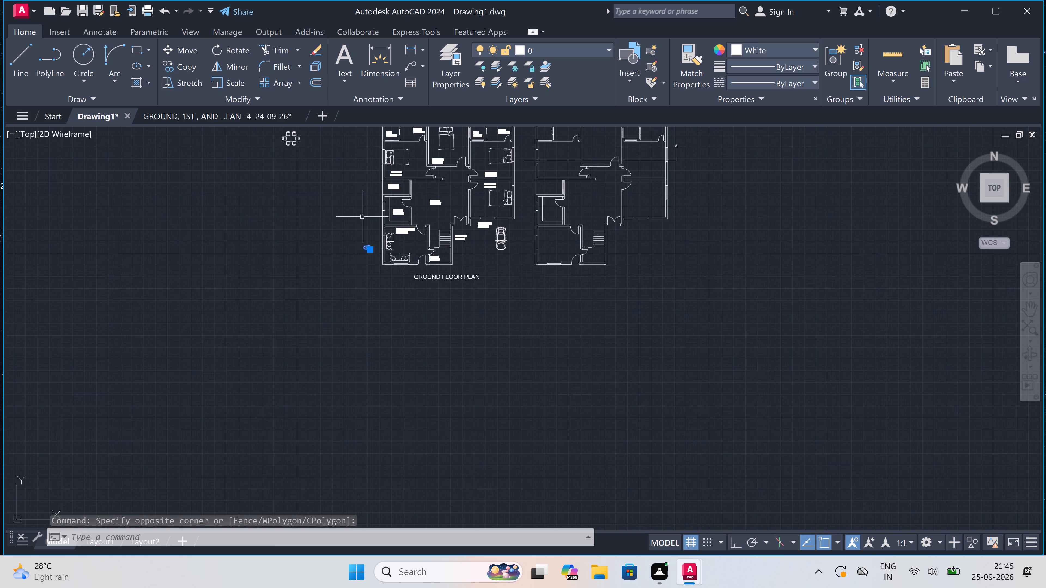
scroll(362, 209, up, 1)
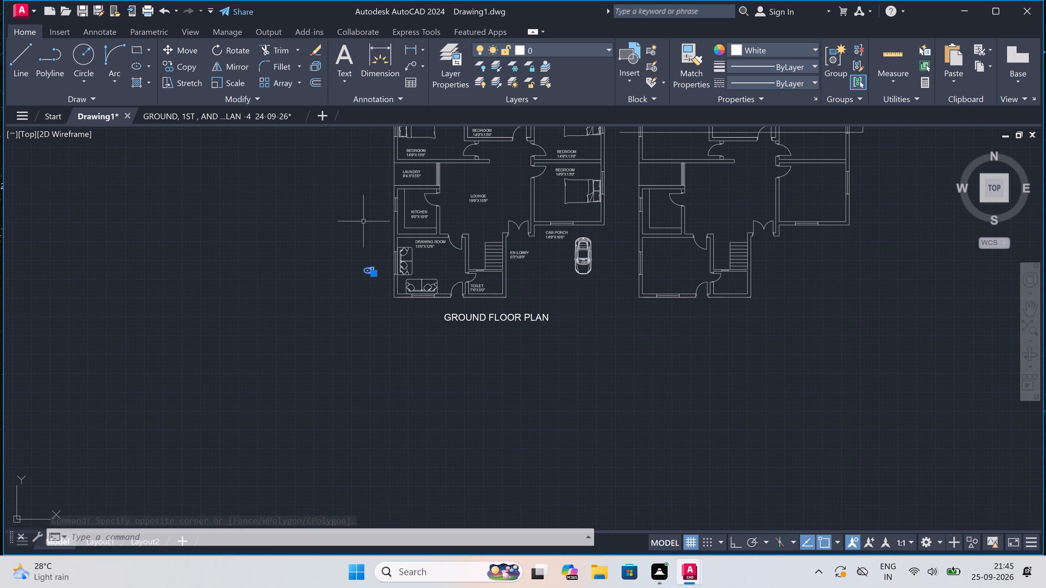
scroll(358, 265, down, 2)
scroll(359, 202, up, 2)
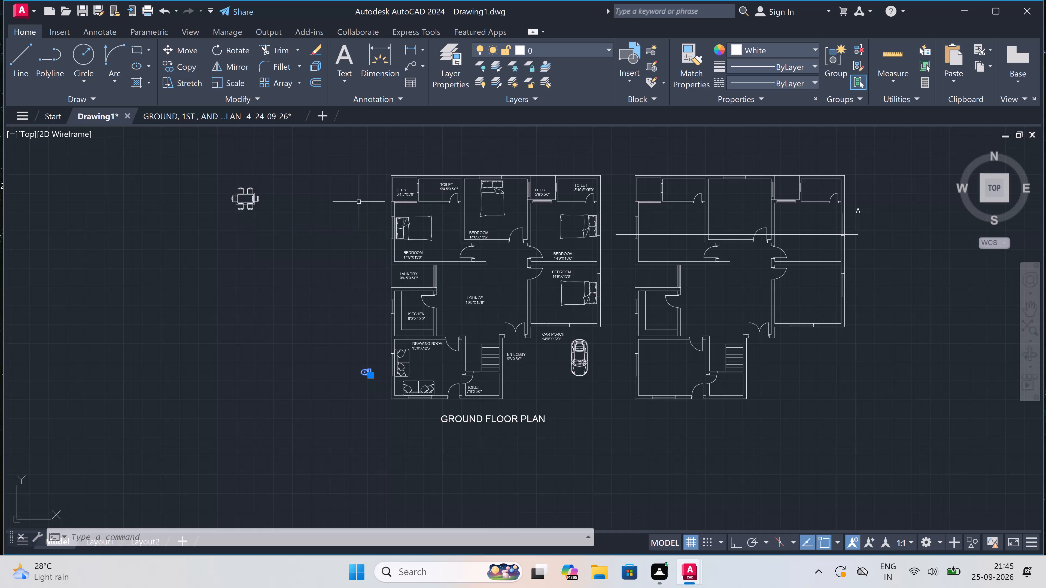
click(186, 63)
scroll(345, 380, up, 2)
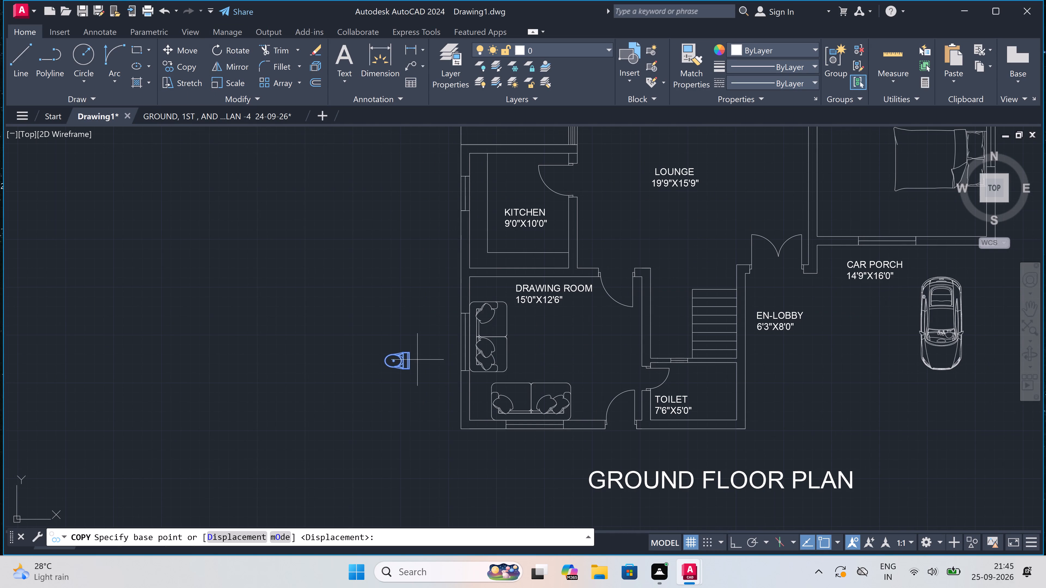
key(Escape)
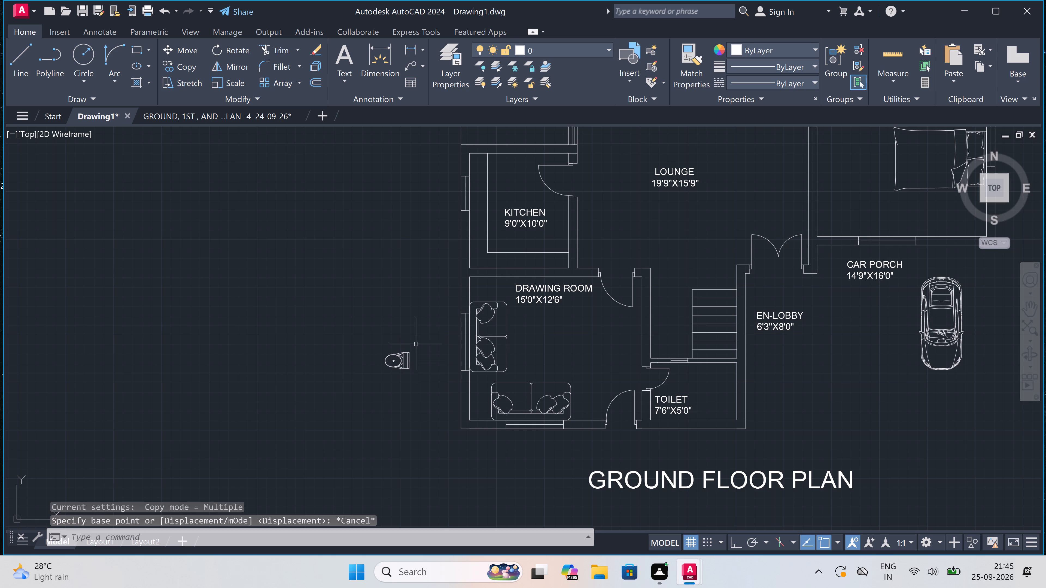
Scale up the WC block west of the drawing room freehand from a base point on its bowl, making it moderately larger.
click(416, 344)
drag(245, 458, 246, 456)
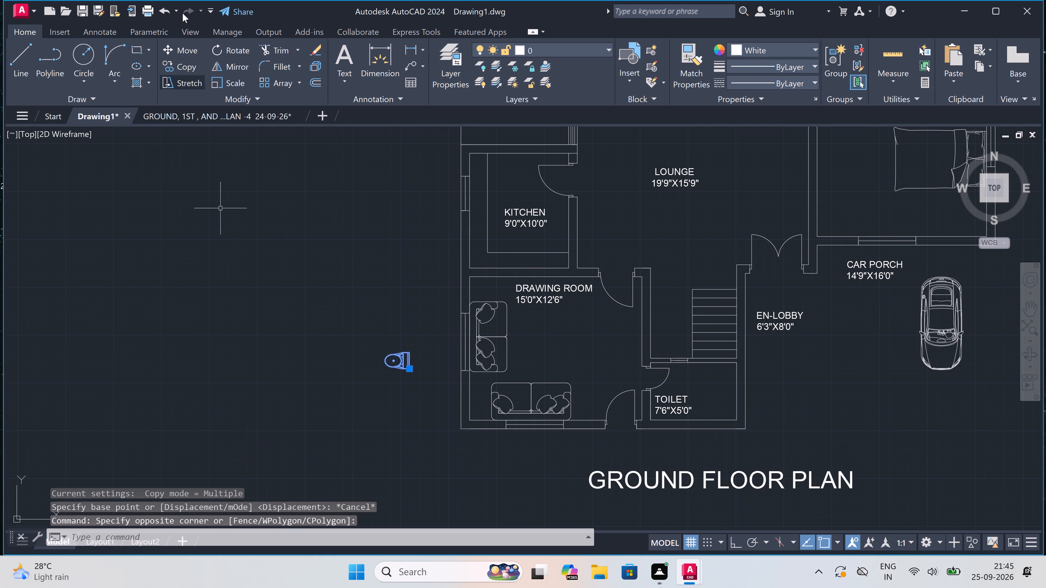
click(226, 78)
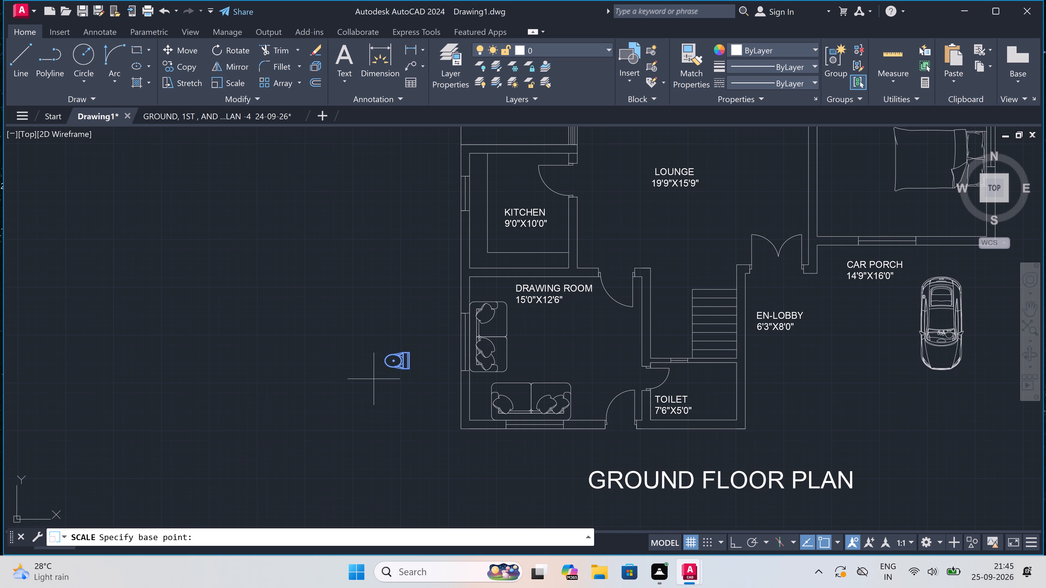
click(391, 362)
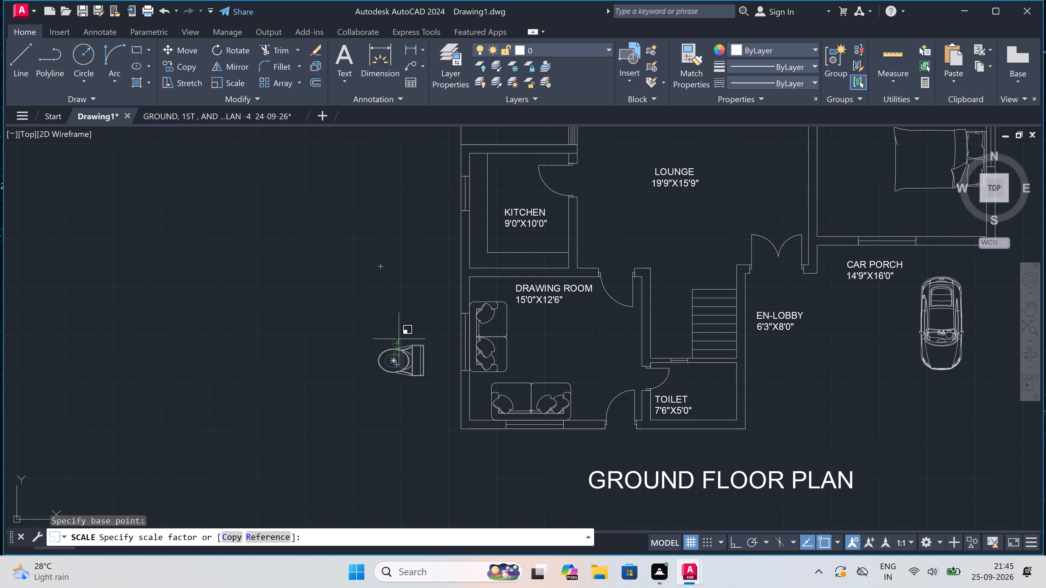
click(399, 339)
Copy the enlarged WC from its tank's back edge into TOILET 7'6"X5'0", with the tank against the east wall.
click(428, 339)
drag(428, 340, 428, 352)
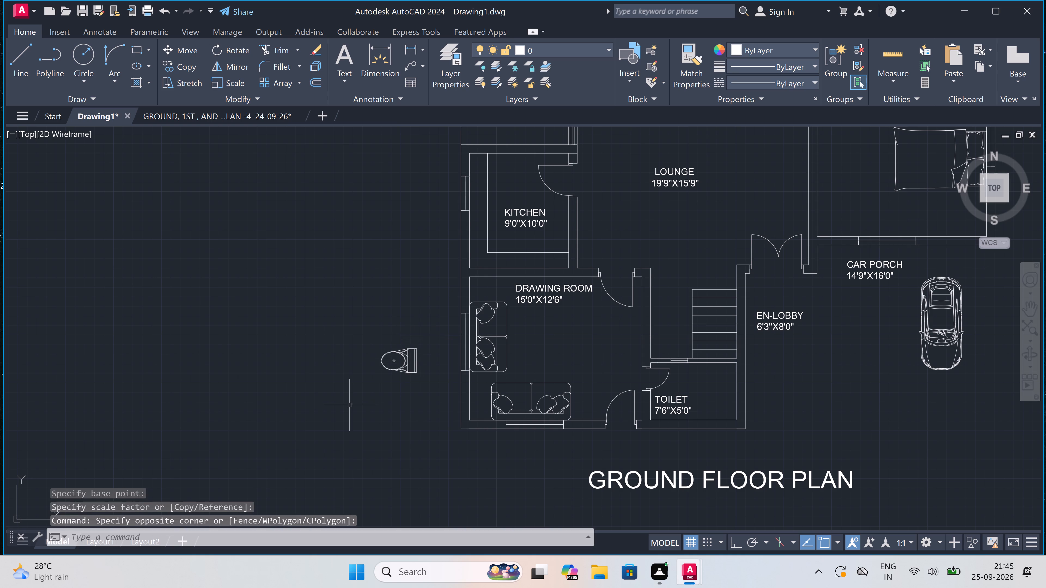
click(427, 342)
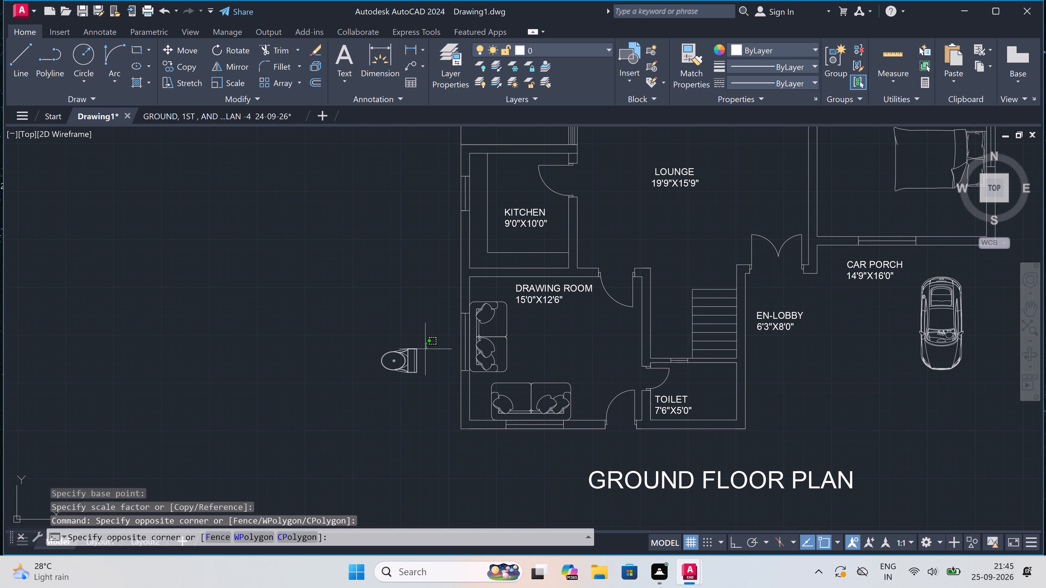
click(371, 394)
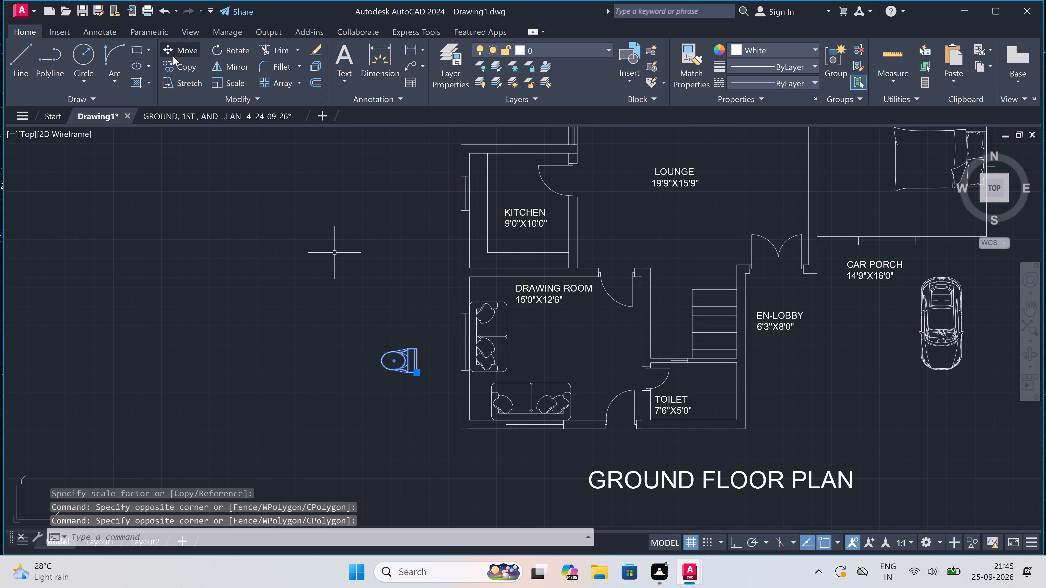
click(174, 63)
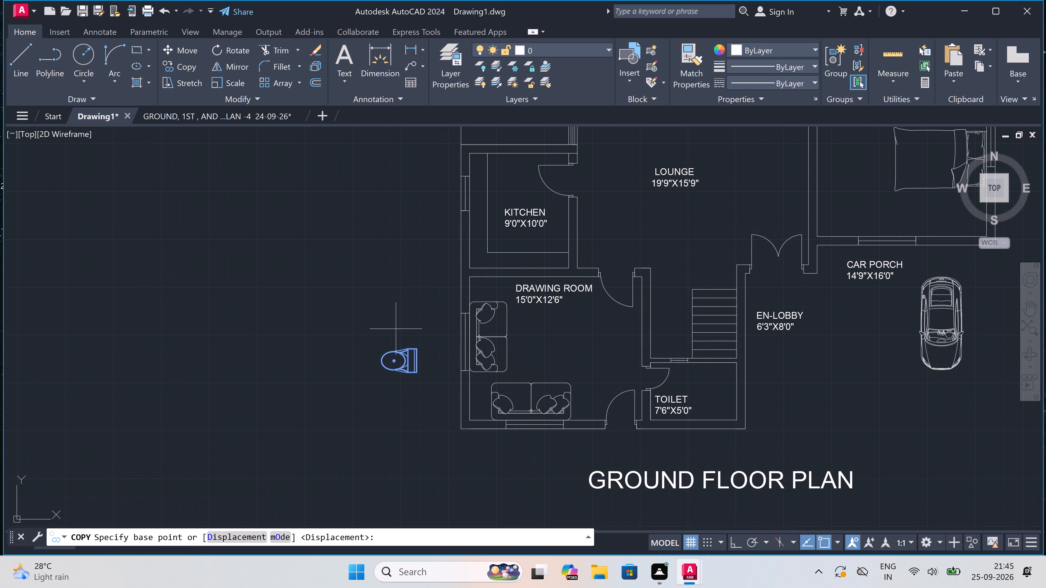
scroll(411, 358, up, 3)
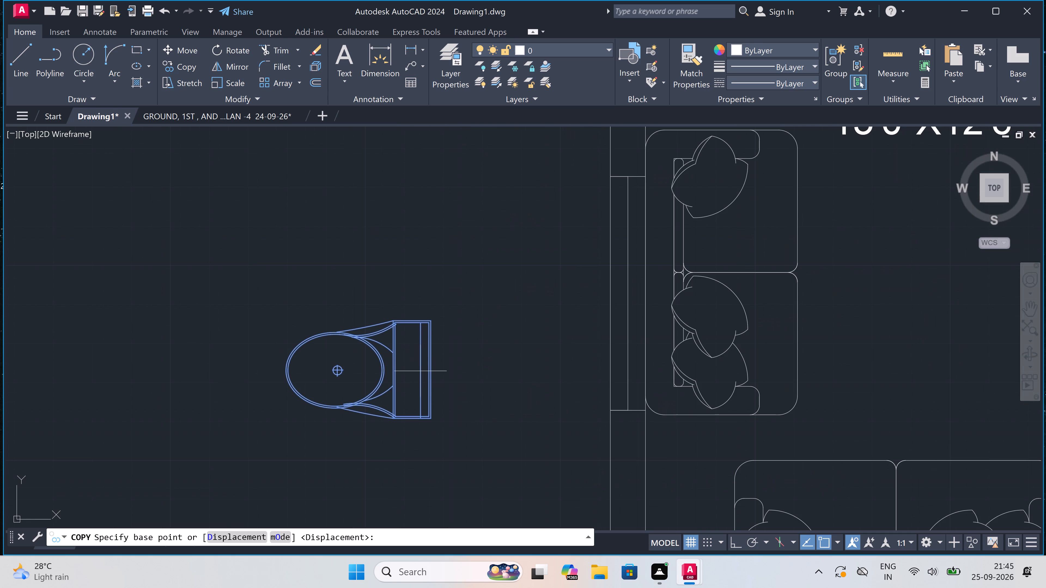
click(432, 366)
scroll(470, 271, down, 3)
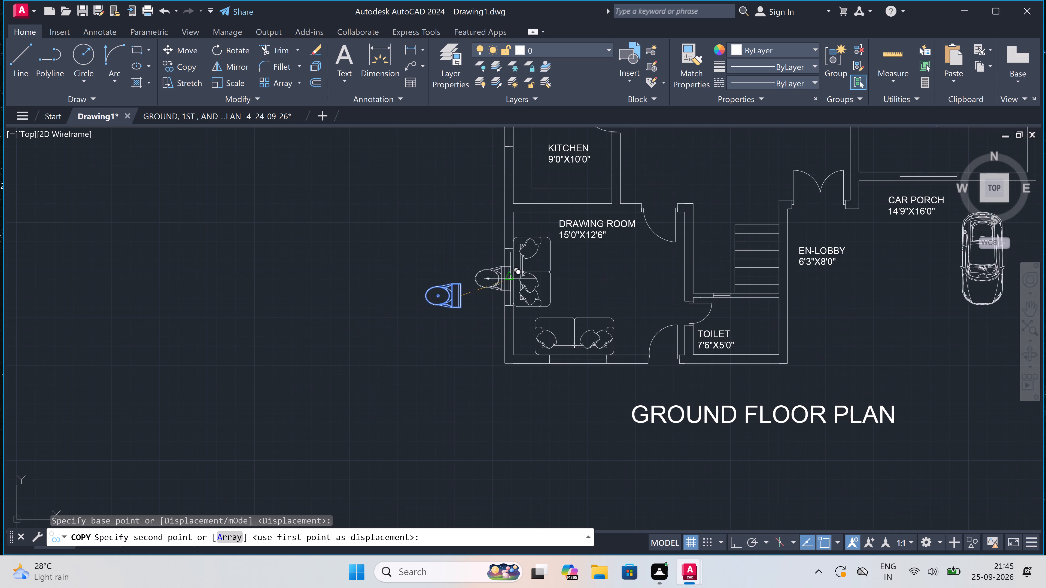
scroll(734, 323, up, 2)
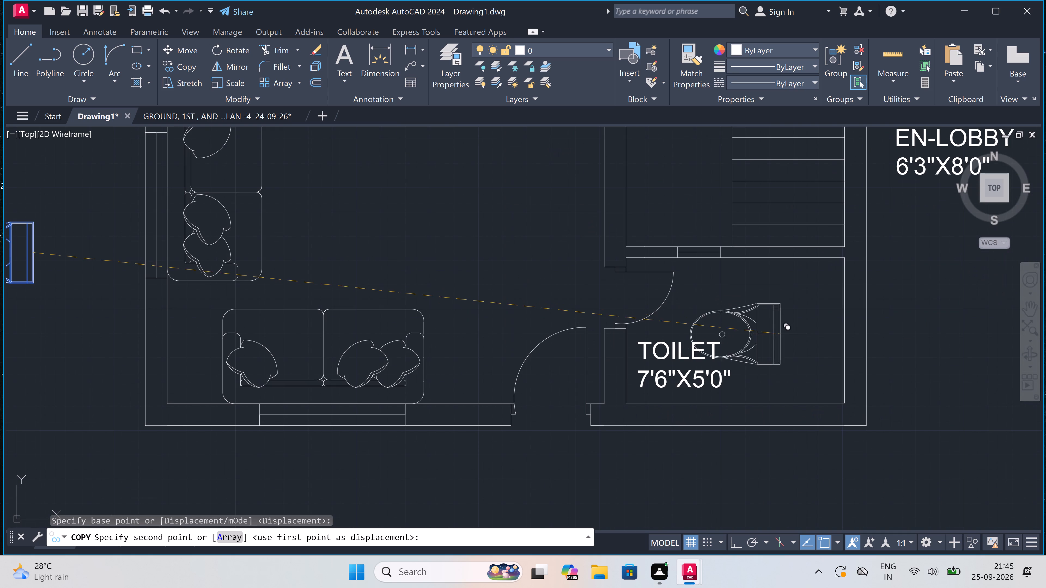
double_click(844, 320)
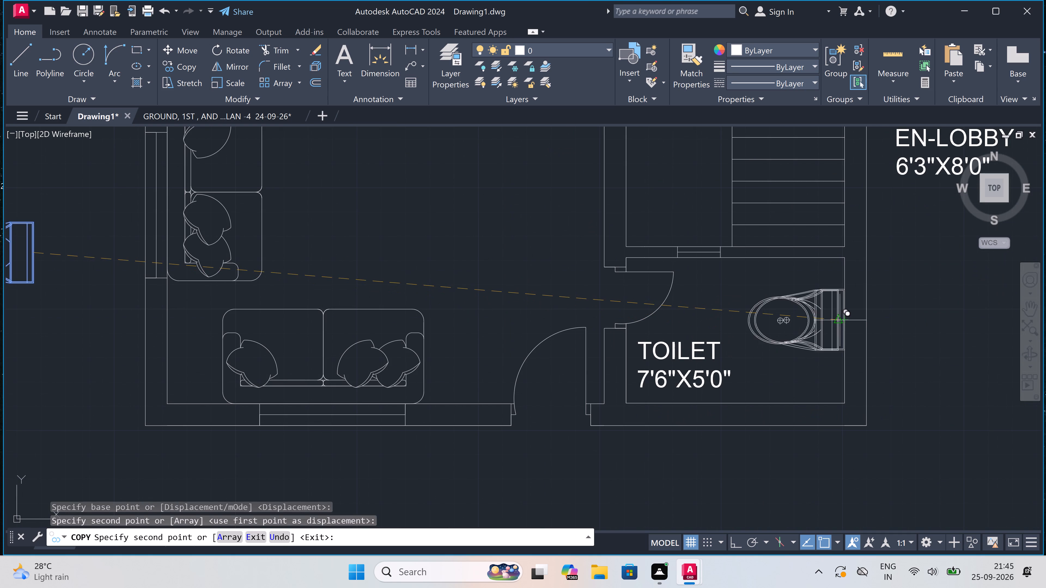
key(Escape)
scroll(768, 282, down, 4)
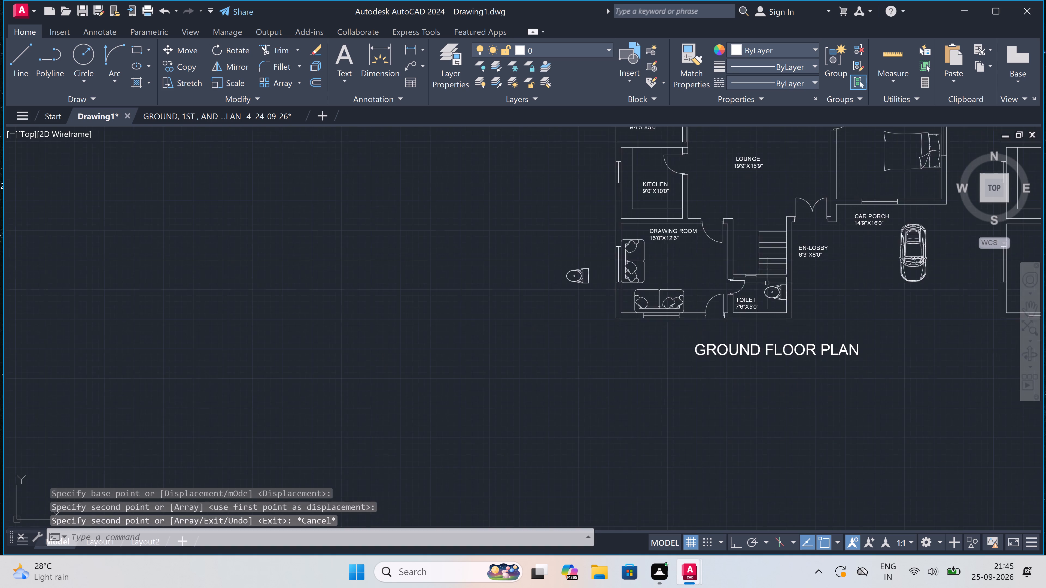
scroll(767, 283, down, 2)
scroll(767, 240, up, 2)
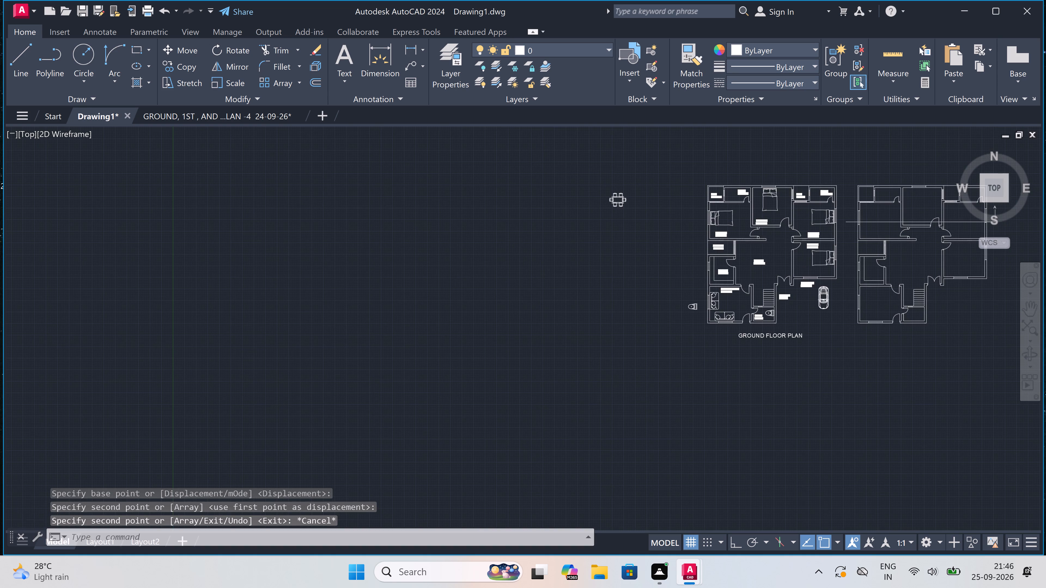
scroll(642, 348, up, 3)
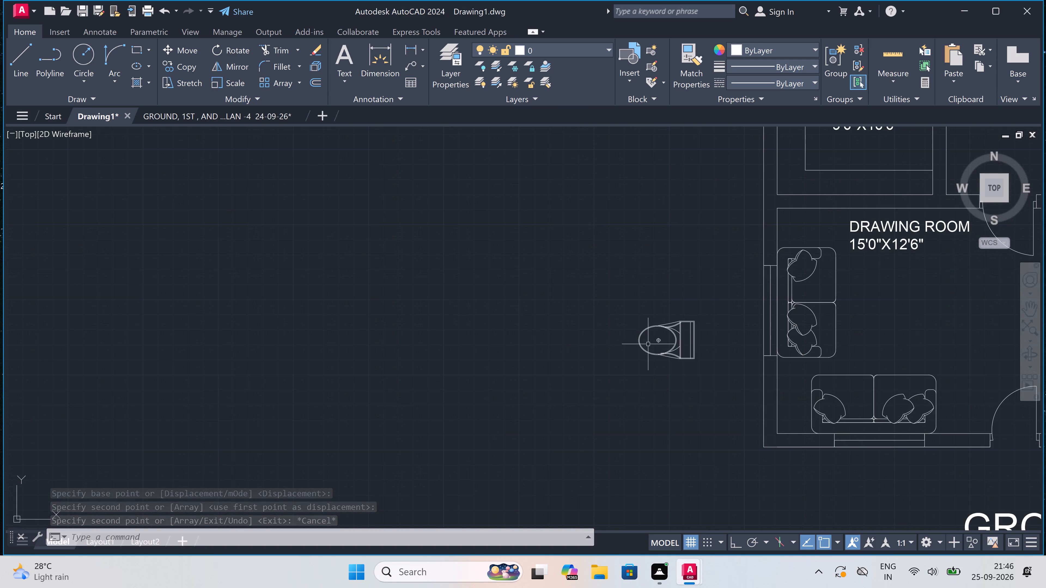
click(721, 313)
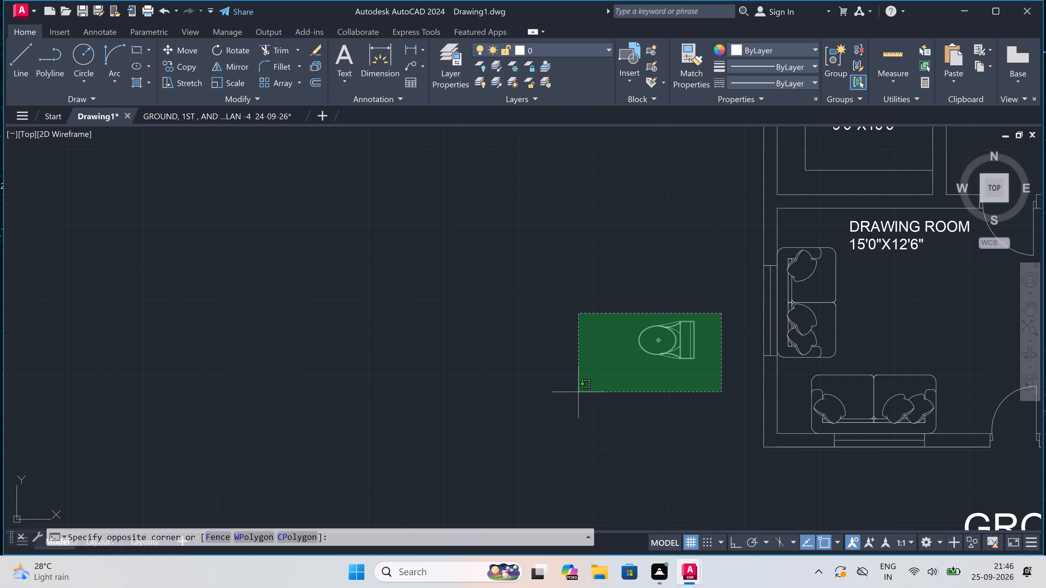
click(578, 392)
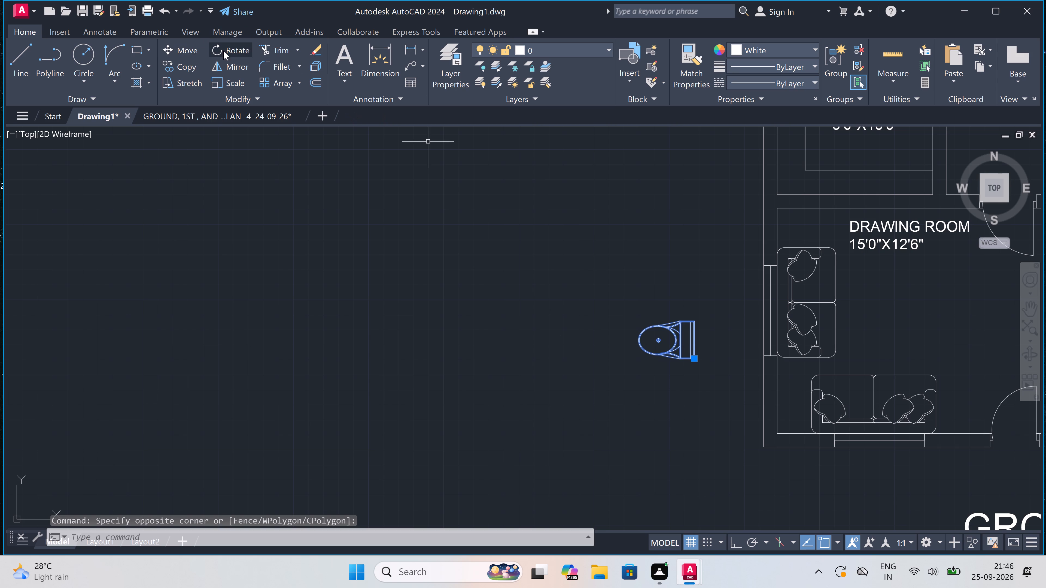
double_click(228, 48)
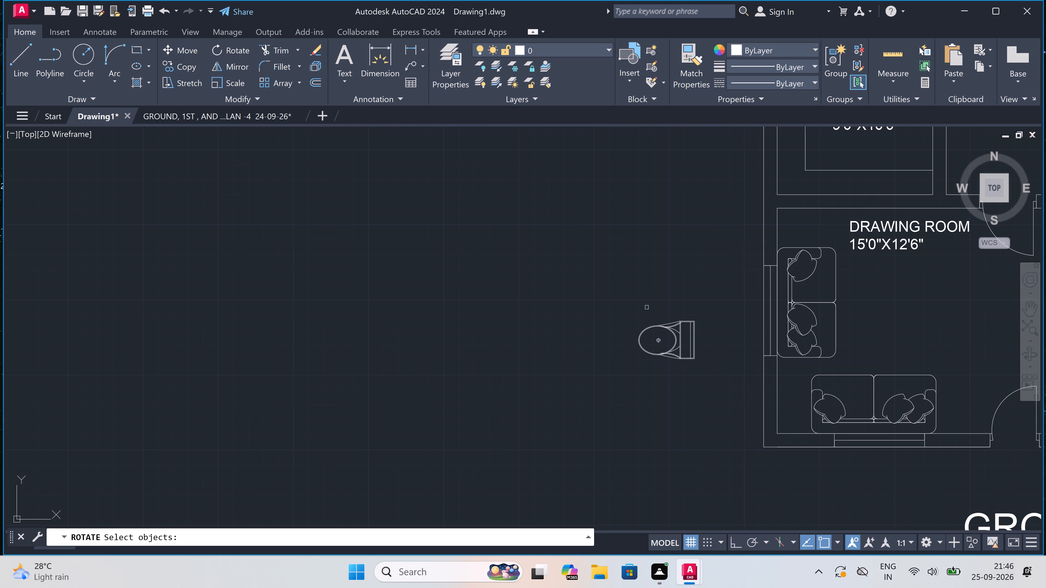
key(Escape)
Rotate the WC block west of the drawing room 180° about its bowl with Ortho on, so its tank faces west.
scroll(375, 267, down, 3)
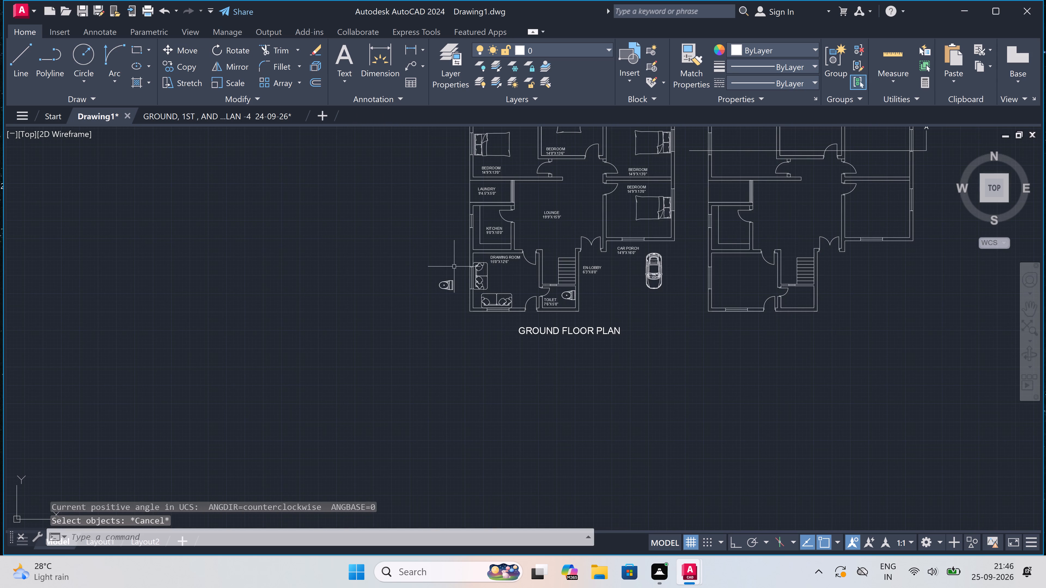
scroll(465, 274, up, 4)
scroll(442, 273, down, 2)
scroll(395, 303, up, 1)
drag(445, 267, 443, 272)
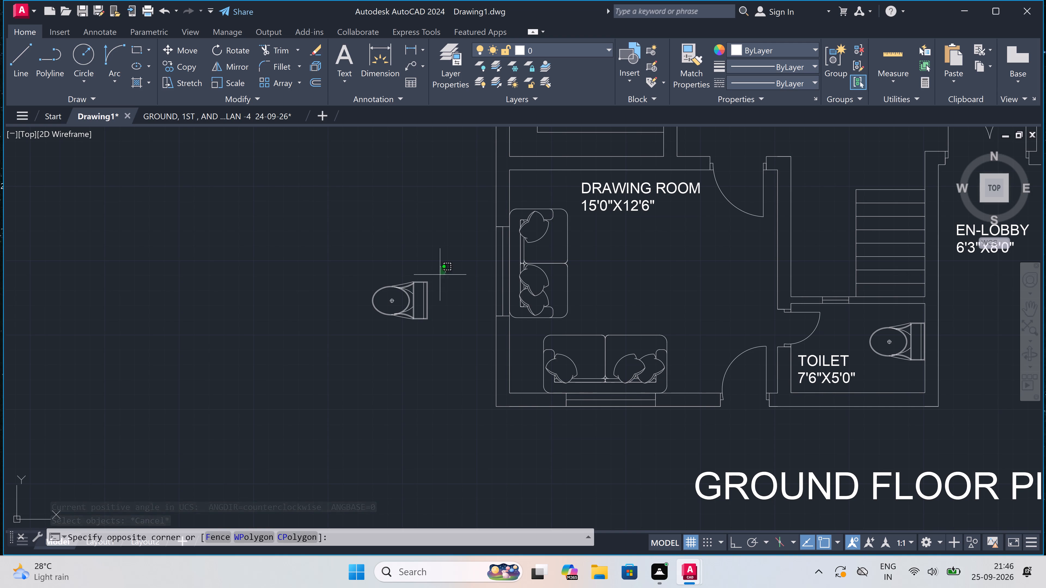
click(360, 326)
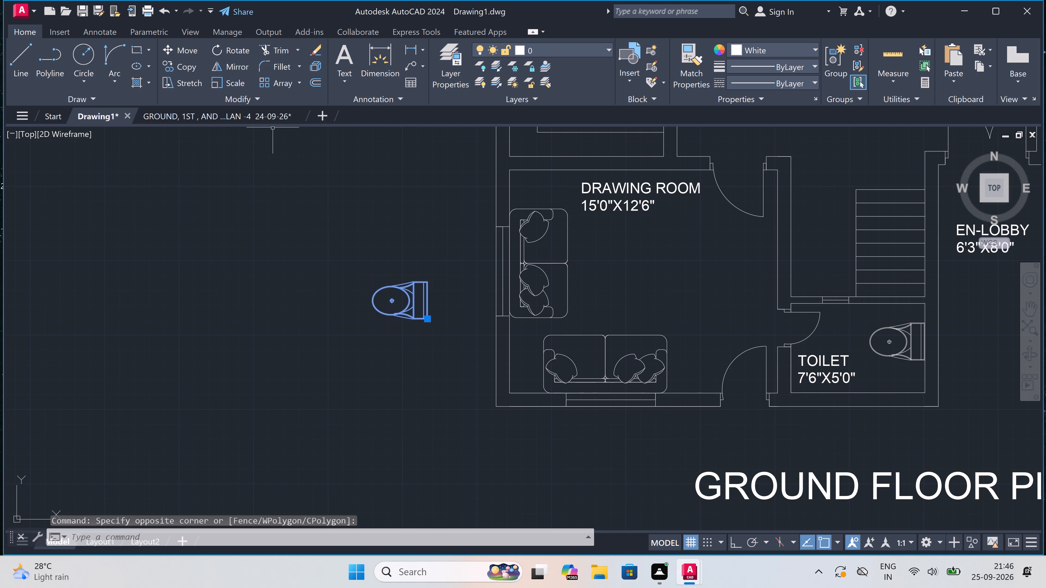
click(217, 47)
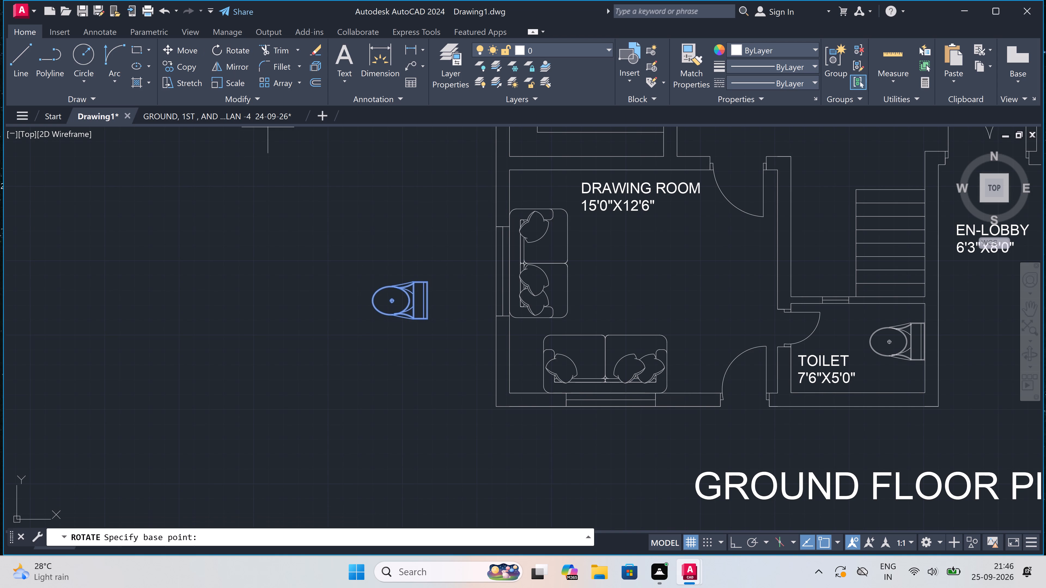
click(391, 297)
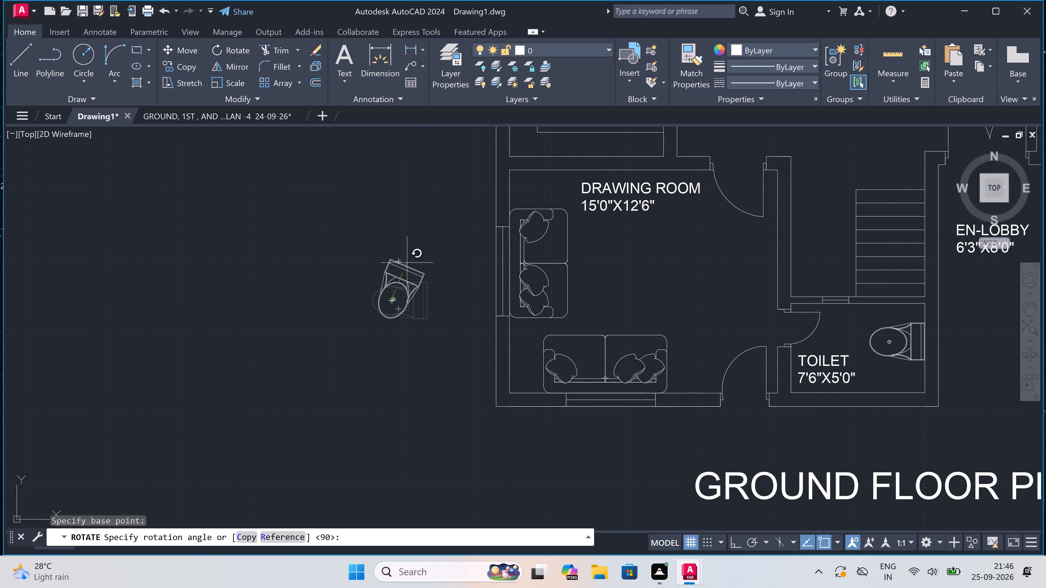
key(F8)
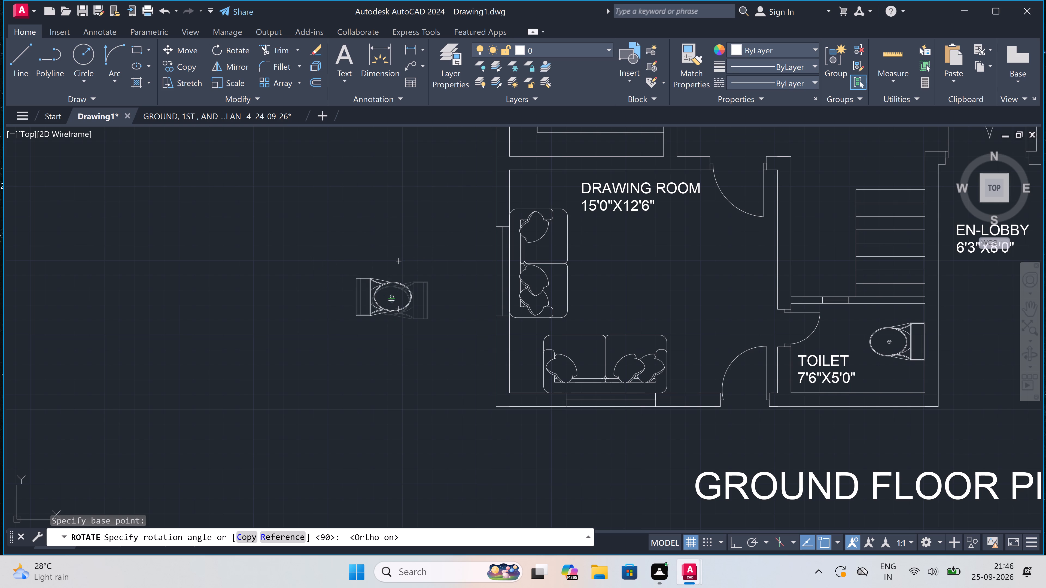
click(302, 298)
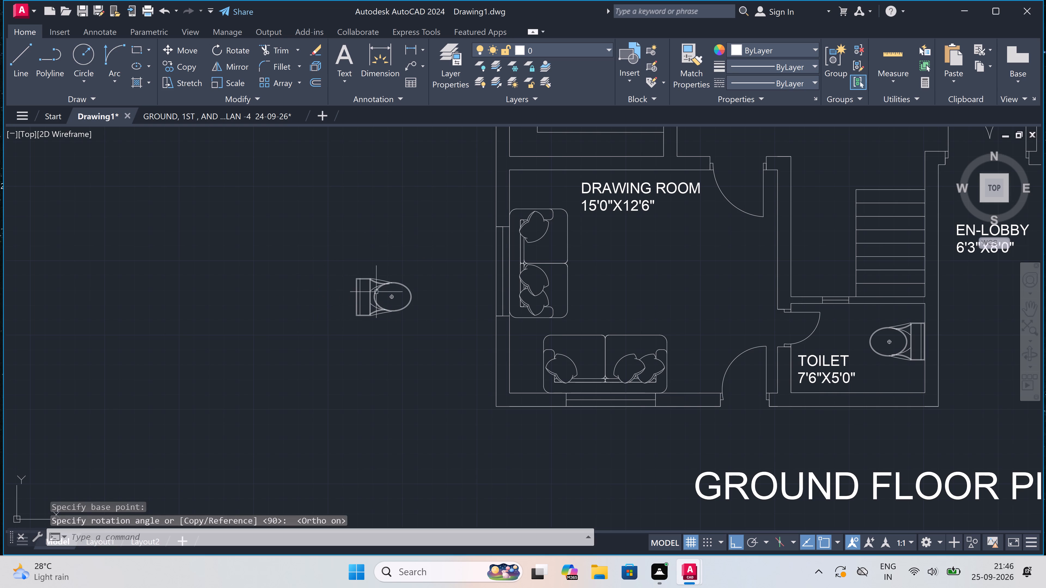
Copy the west-facing WC from its tank's back edge with Ortho off into TOILET 9'4.5"X5'0", the tank near the west wall.
click(433, 275)
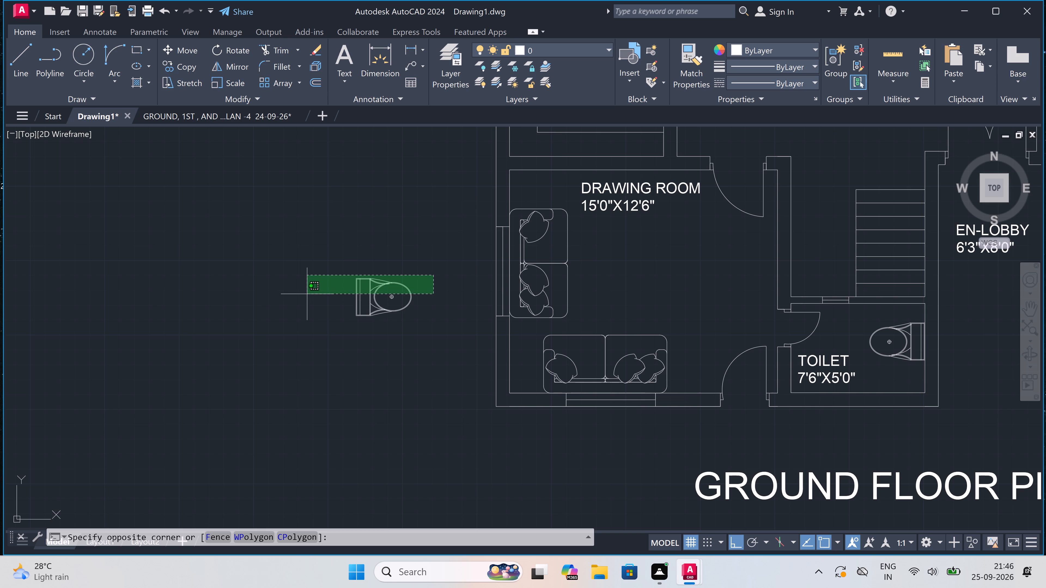
click(301, 315)
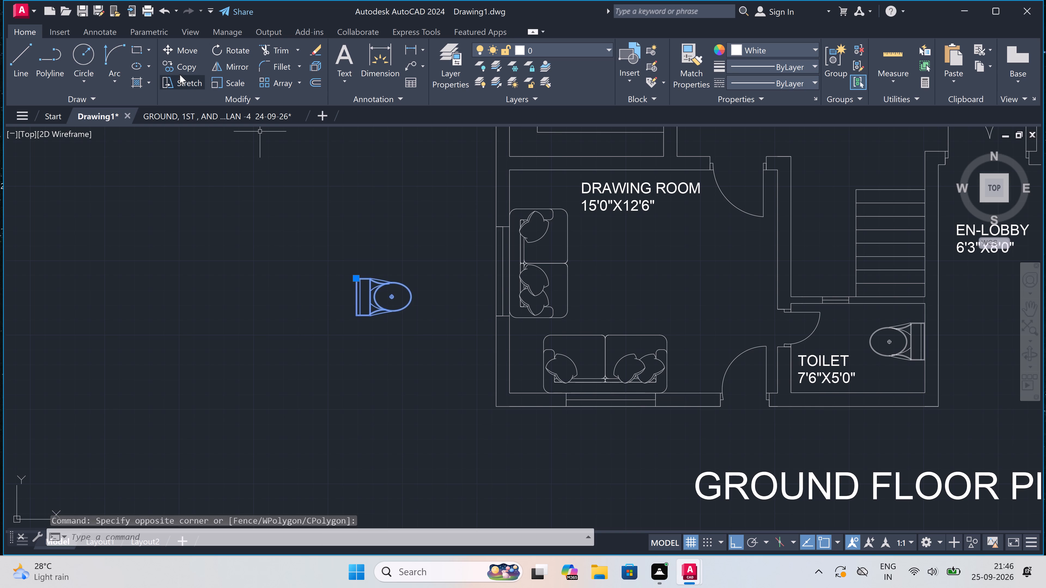
click(176, 66)
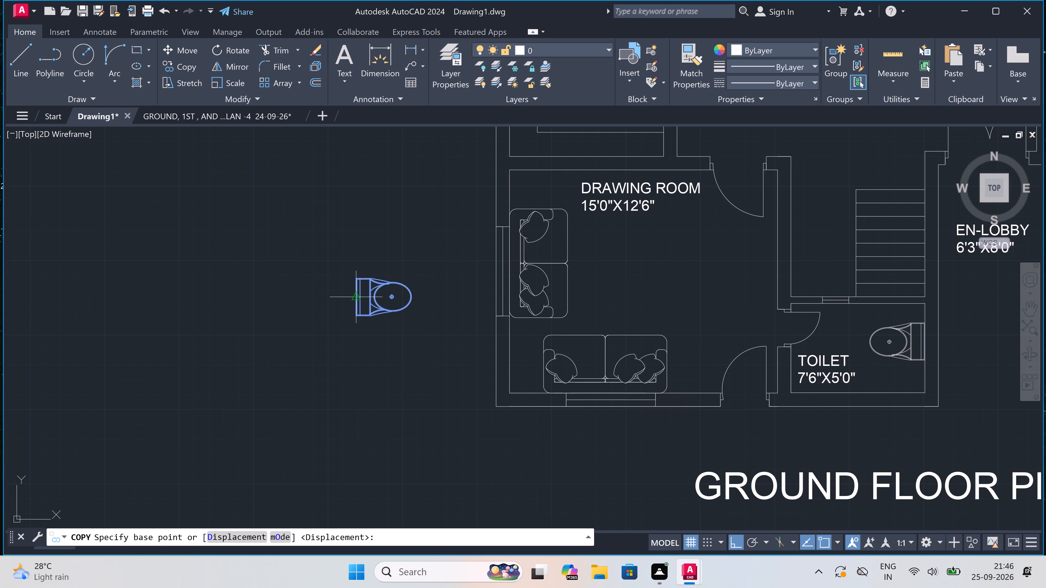
click(355, 296)
key(F8)
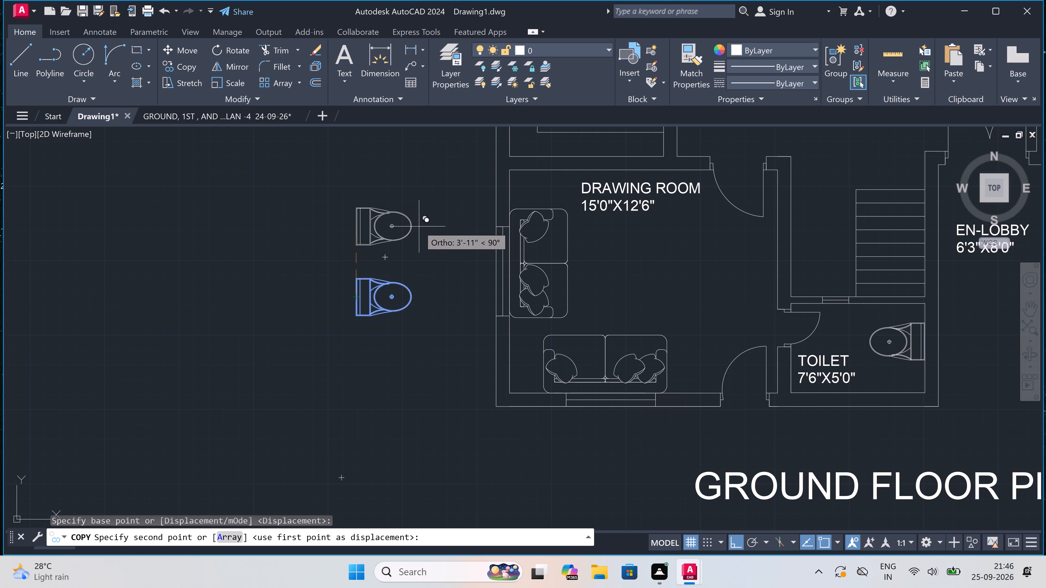
scroll(422, 245, down, 5)
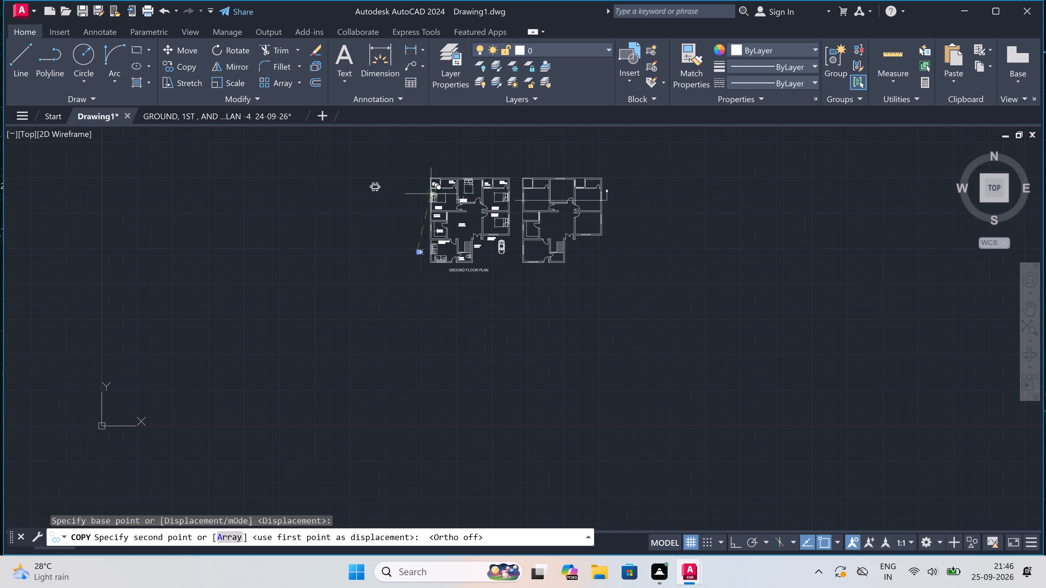
scroll(454, 179, up, 3)
scroll(383, 189, up, 1)
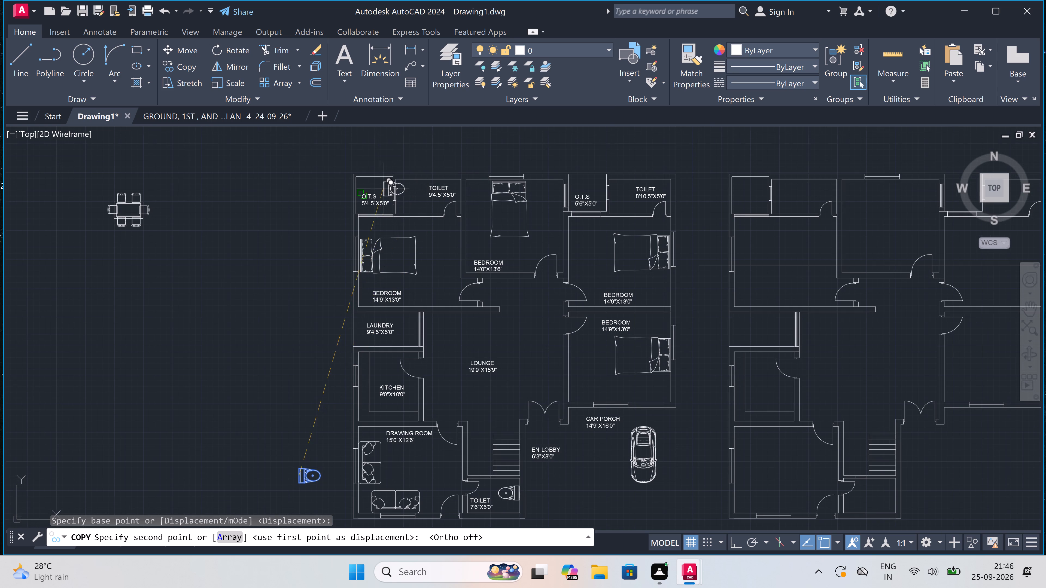
scroll(383, 189, up, 1)
scroll(414, 194, up, 3)
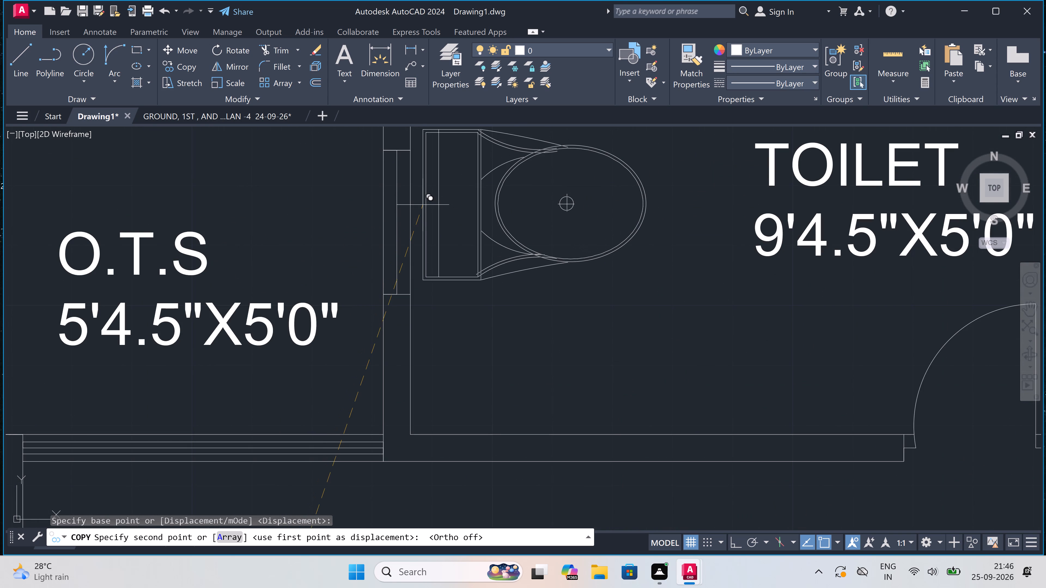
click(422, 206)
Place another copy of the WC in TOILET 8'10.5"X5'0", its tank near the west wall, and finish copying.
scroll(407, 216, down, 5)
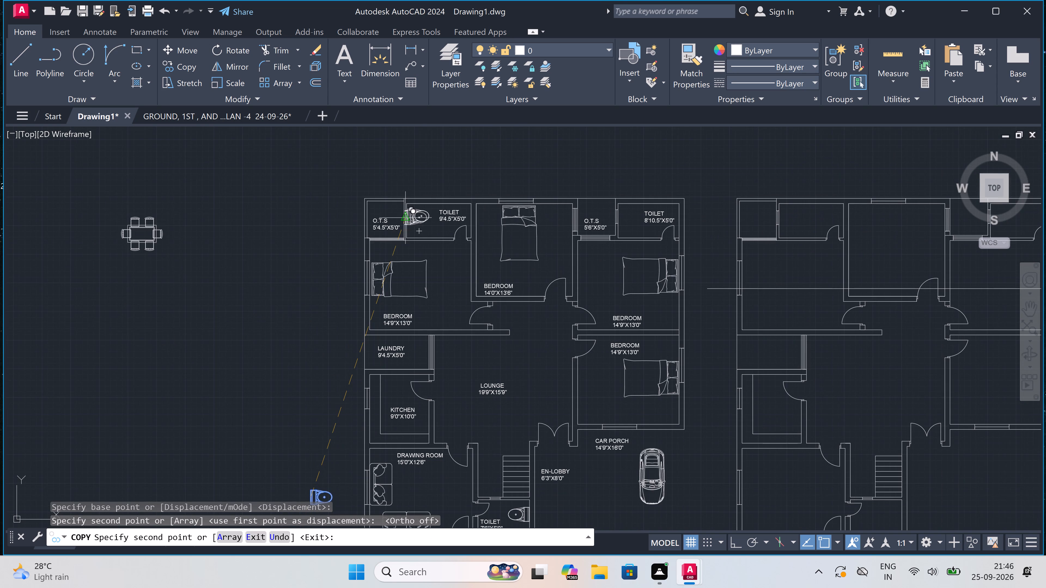
scroll(636, 215, up, 3)
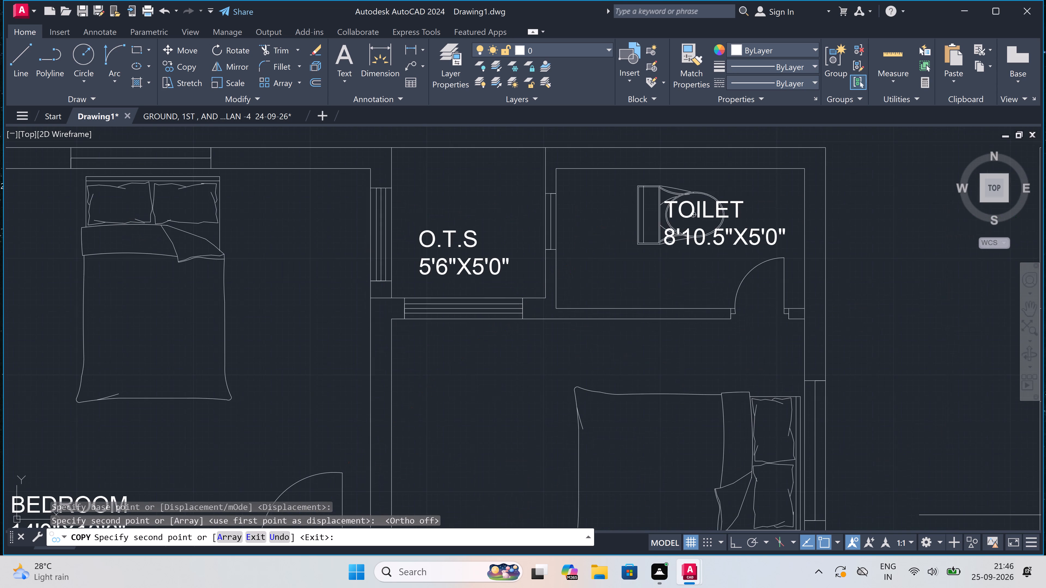
scroll(582, 211, up, 2)
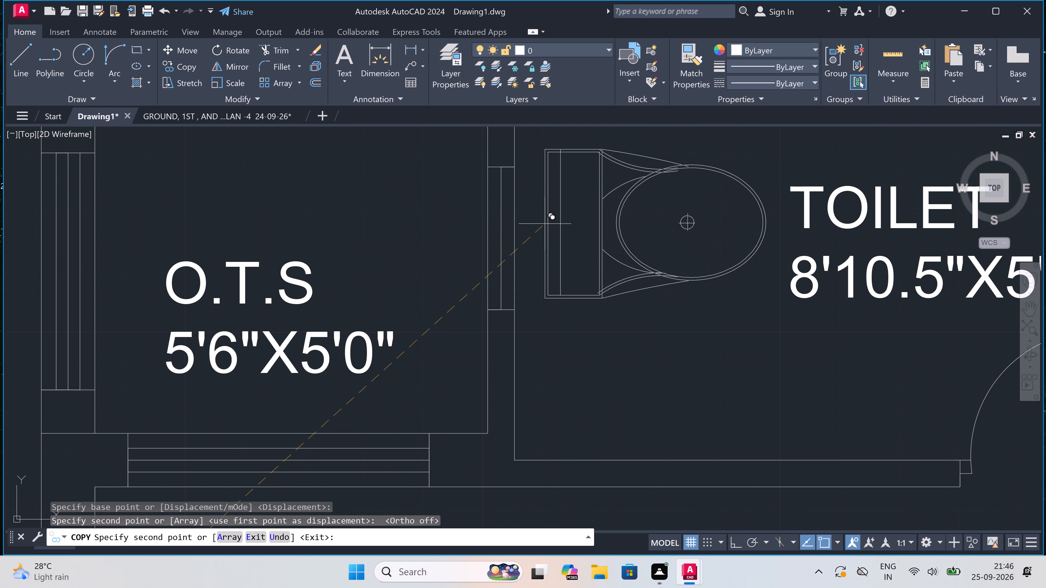
click(522, 231)
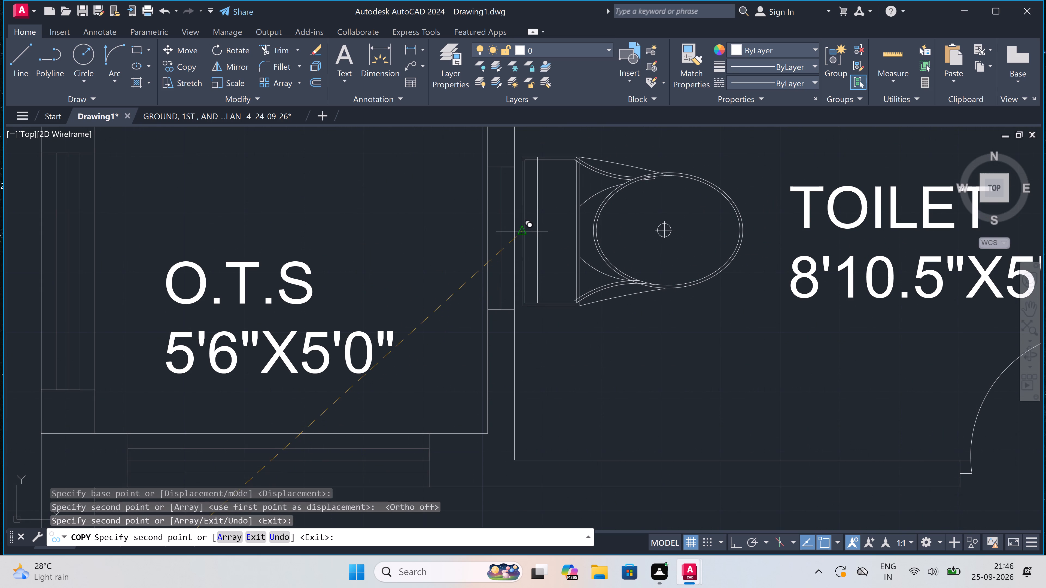
key(Escape)
Scale down the six-chair dining set northwest of the plan freehand from a base point at the table's middle, making it slightly smaller.
scroll(525, 211, down, 5)
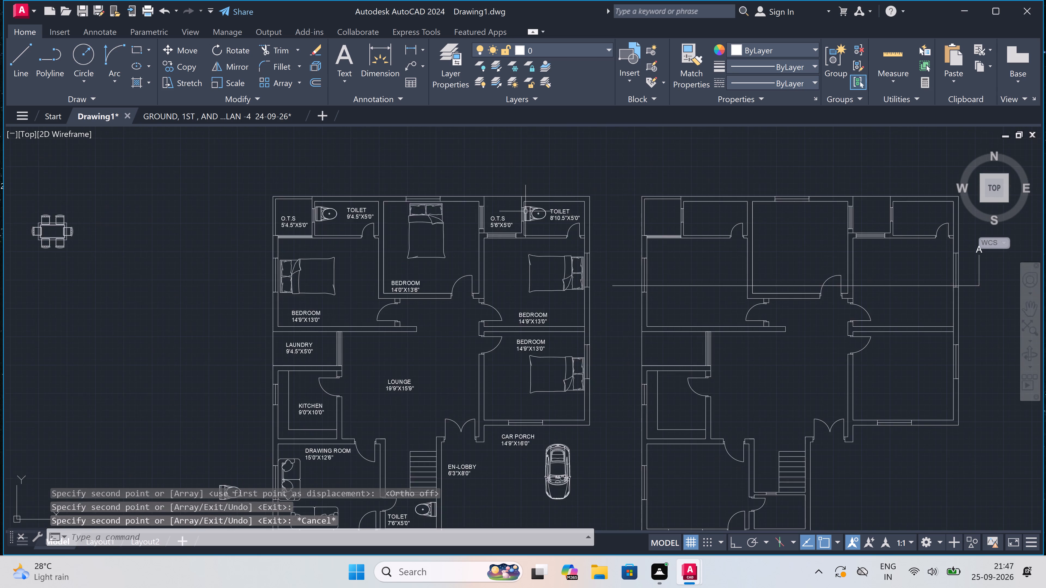
scroll(525, 211, down, 1)
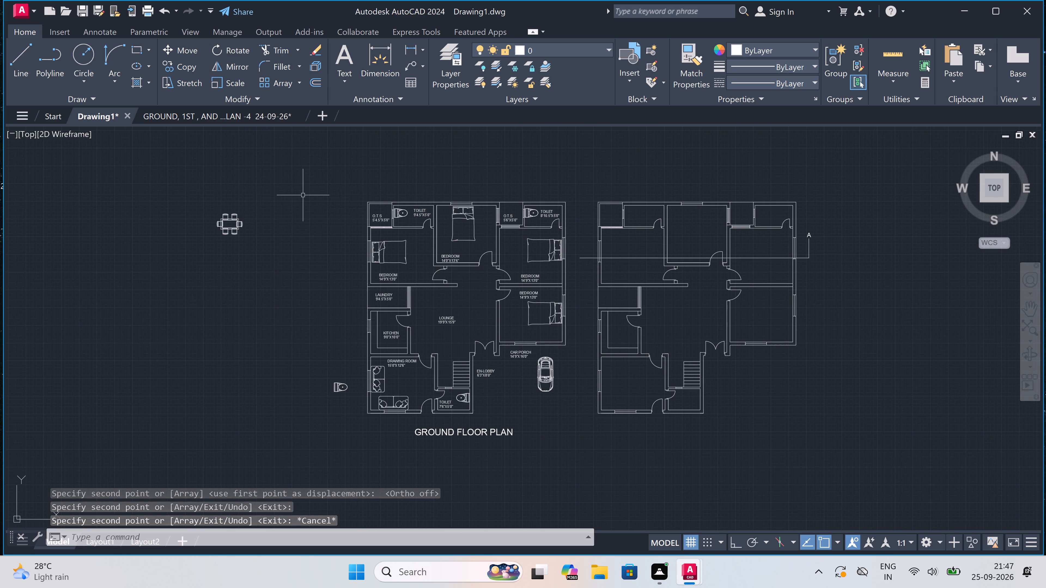
click(283, 194)
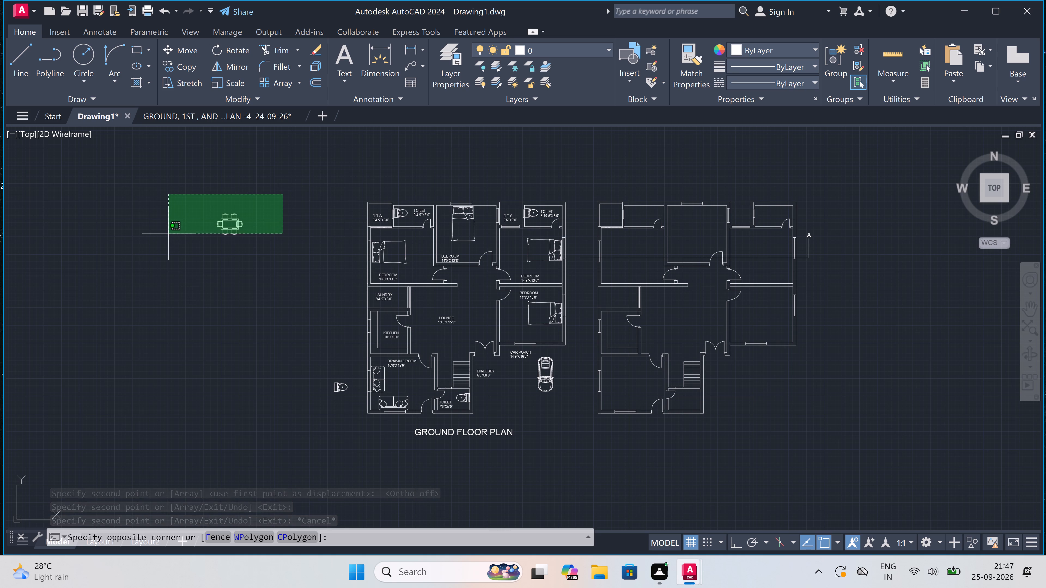
click(163, 249)
drag(236, 82, 236, 83)
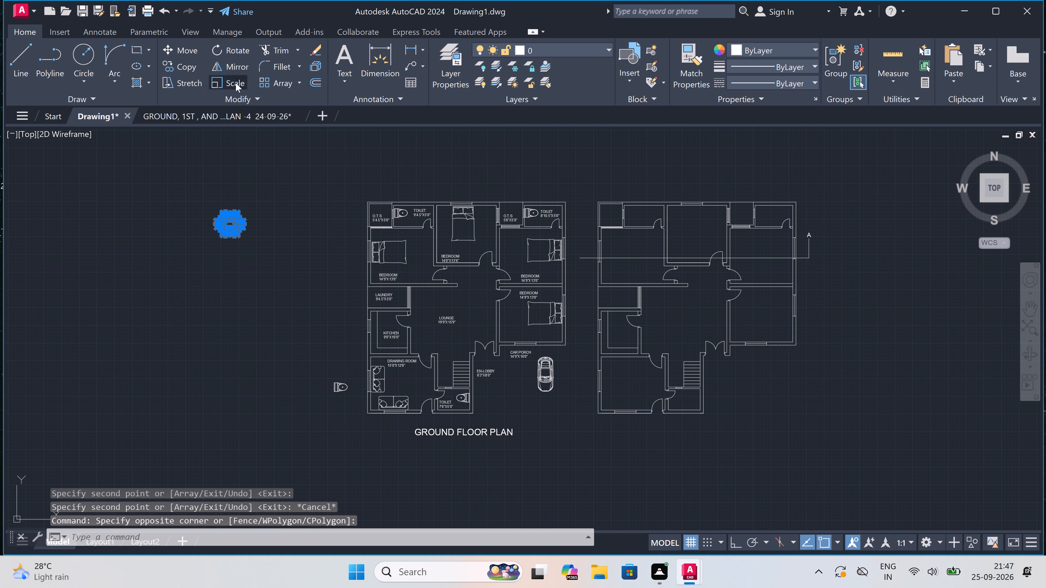
drag(236, 83, 234, 84)
scroll(228, 220, up, 3)
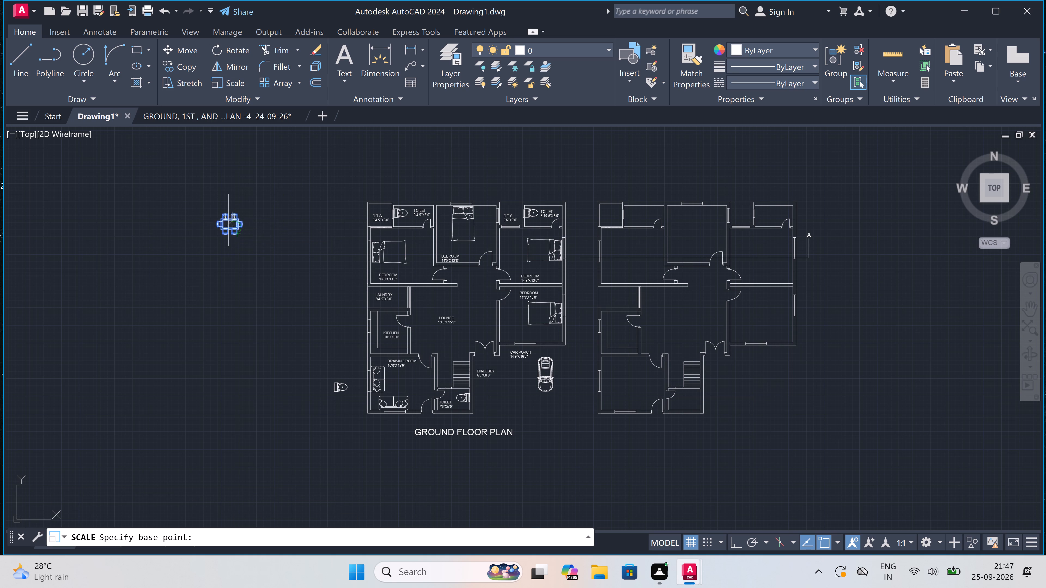
scroll(228, 224, up, 2)
click(228, 229)
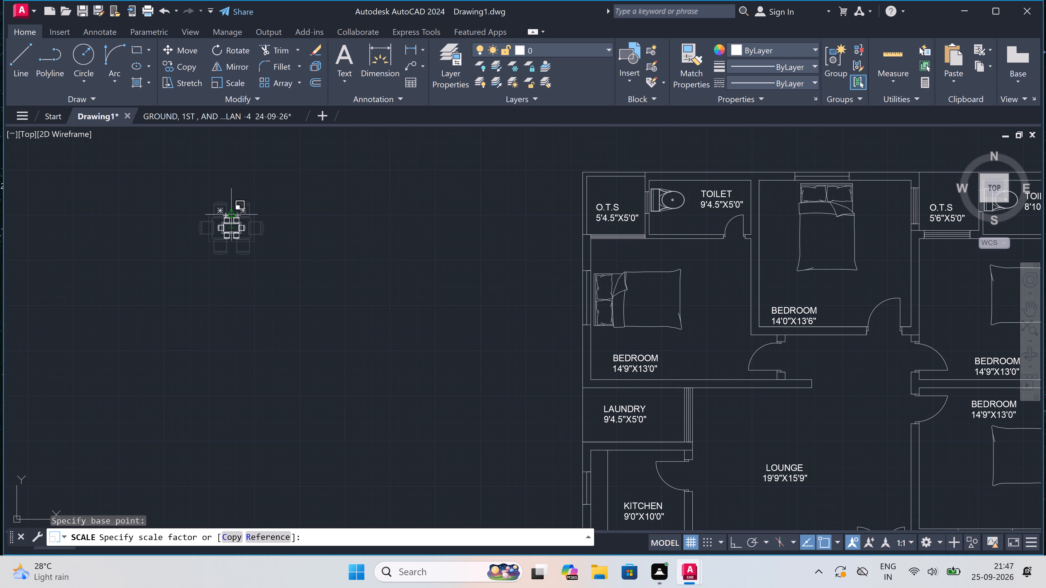
scroll(232, 200, up, 2)
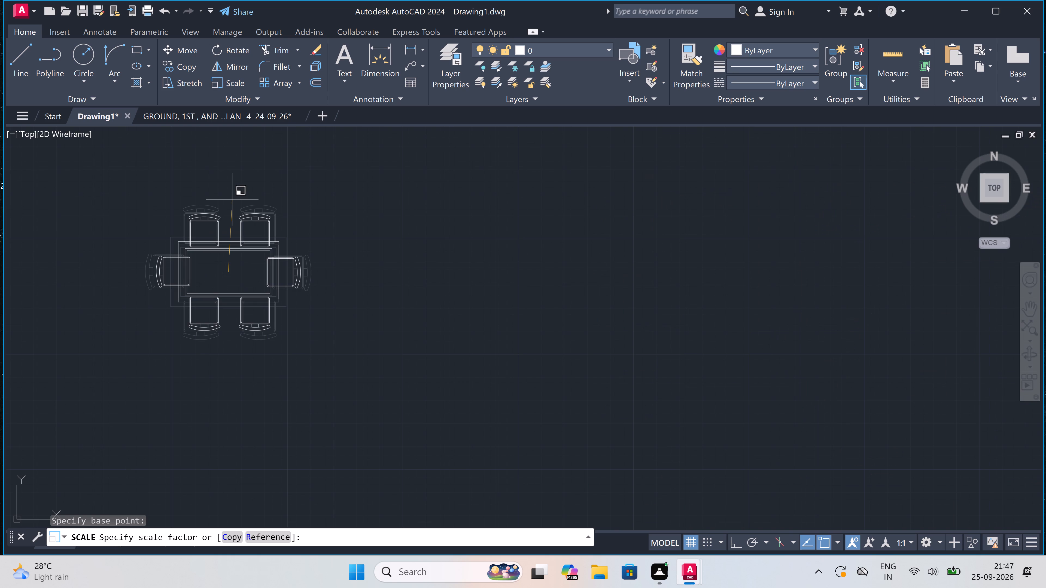
click(232, 200)
Move the six-chair dining set from its table's middle into the LOUNGE, just east of the kitchen wall.
drag(320, 191, 320, 198)
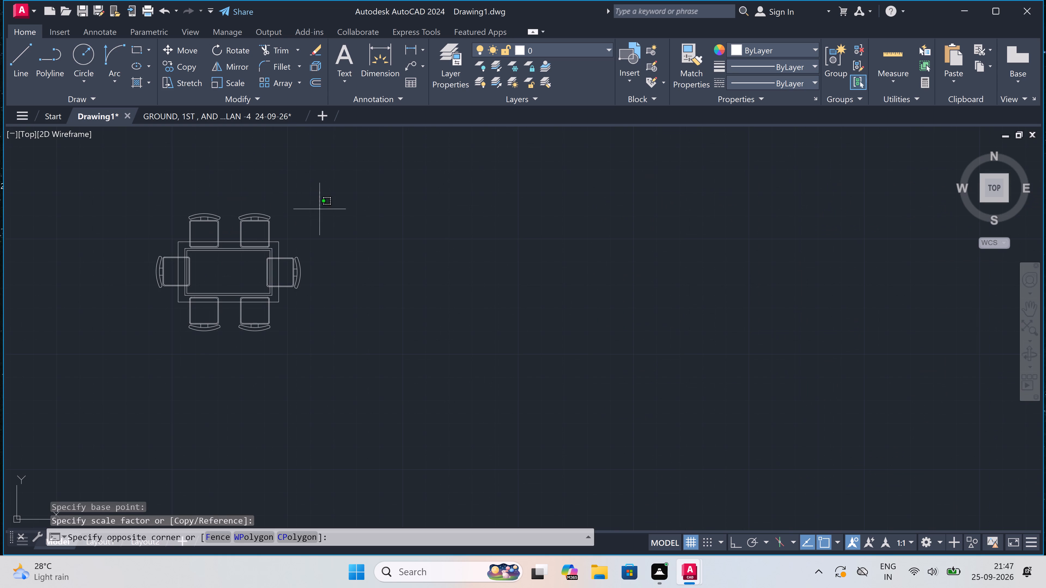
click(126, 355)
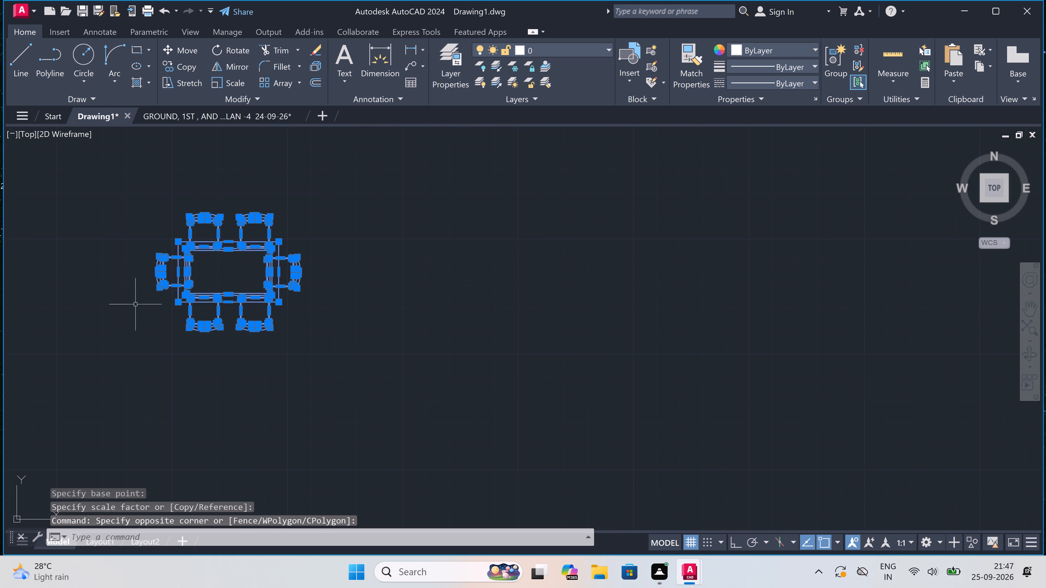
click(178, 43)
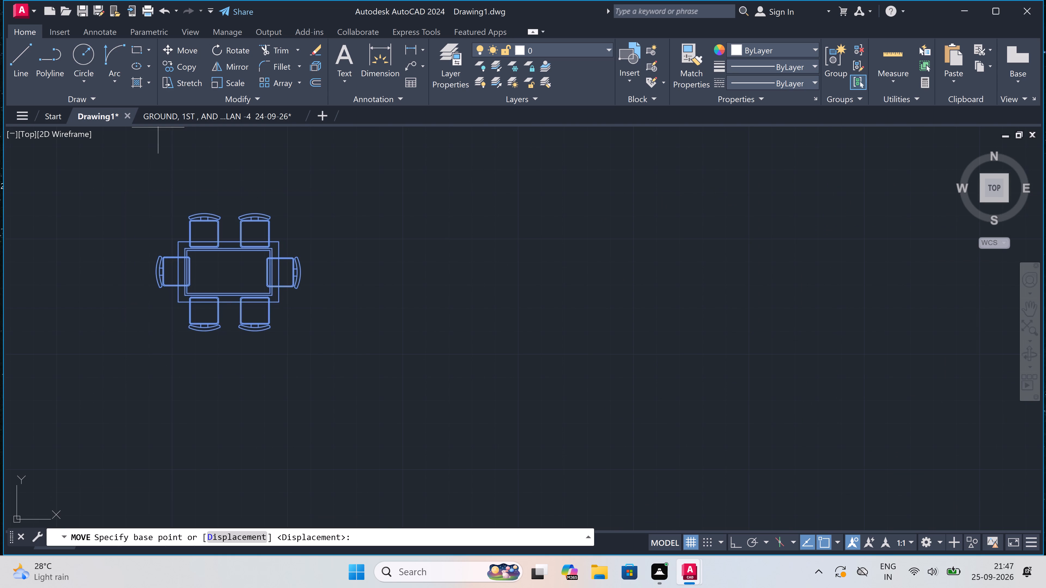
click(224, 273)
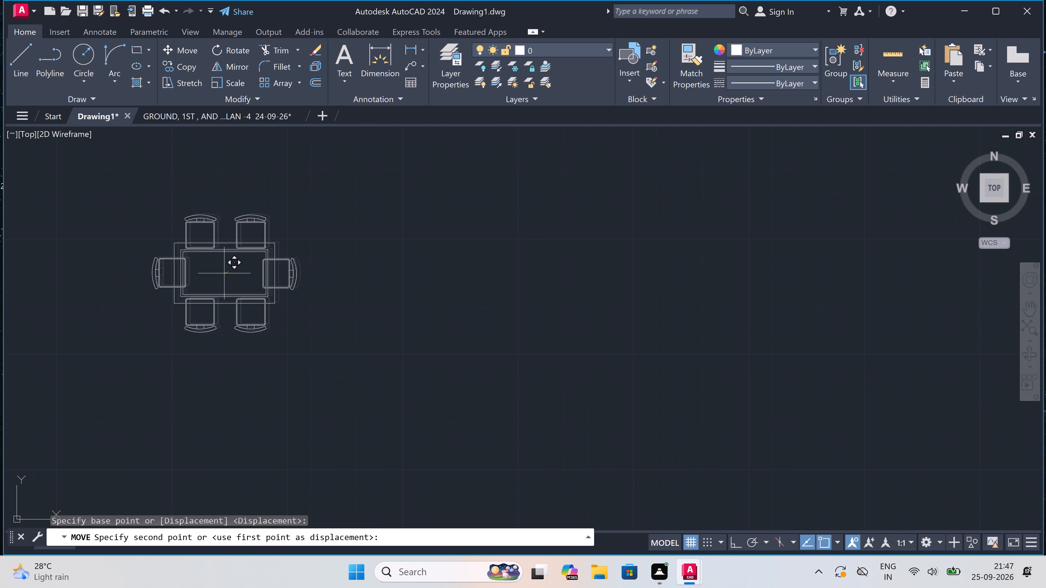
scroll(451, 261, down, 4)
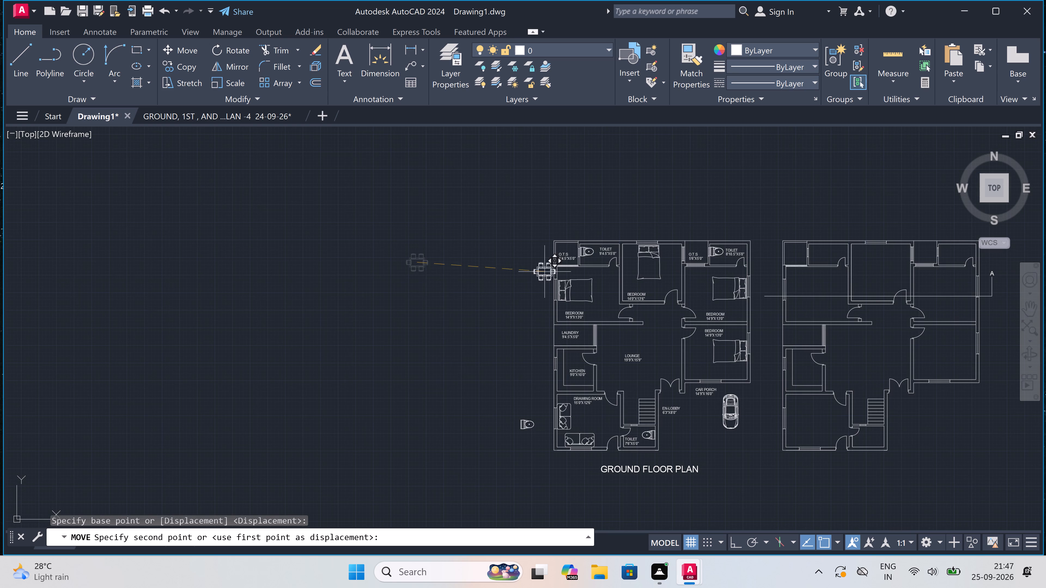
scroll(618, 340, up, 3)
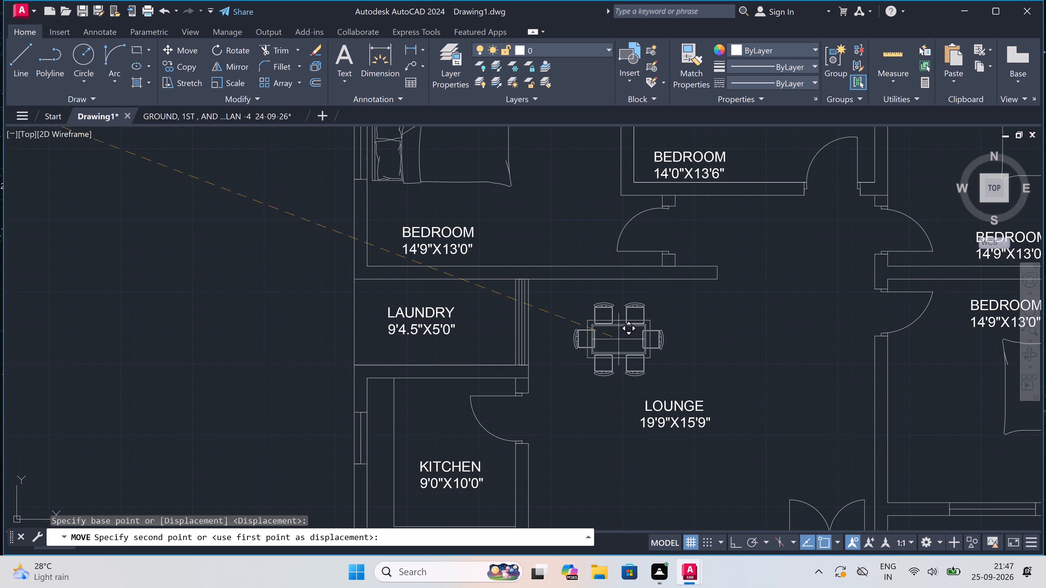
scroll(601, 327, up, 1)
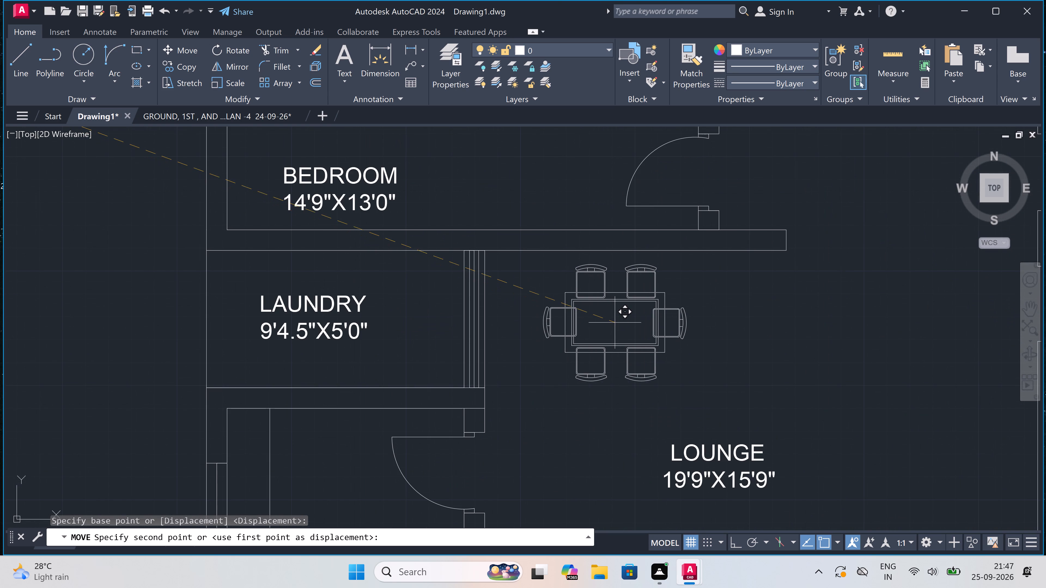
scroll(613, 320, down, 3)
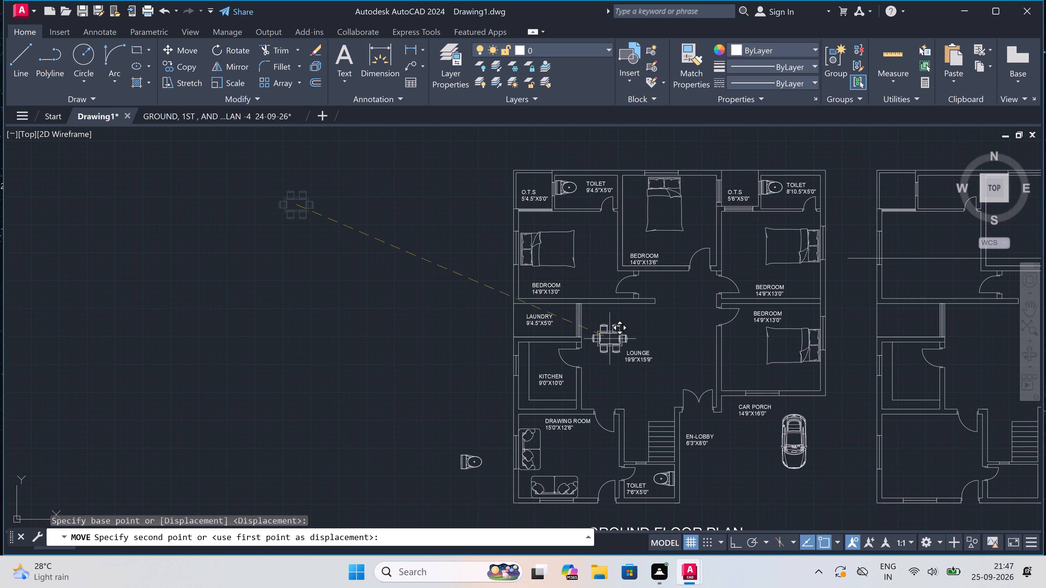
scroll(607, 380, up, 2)
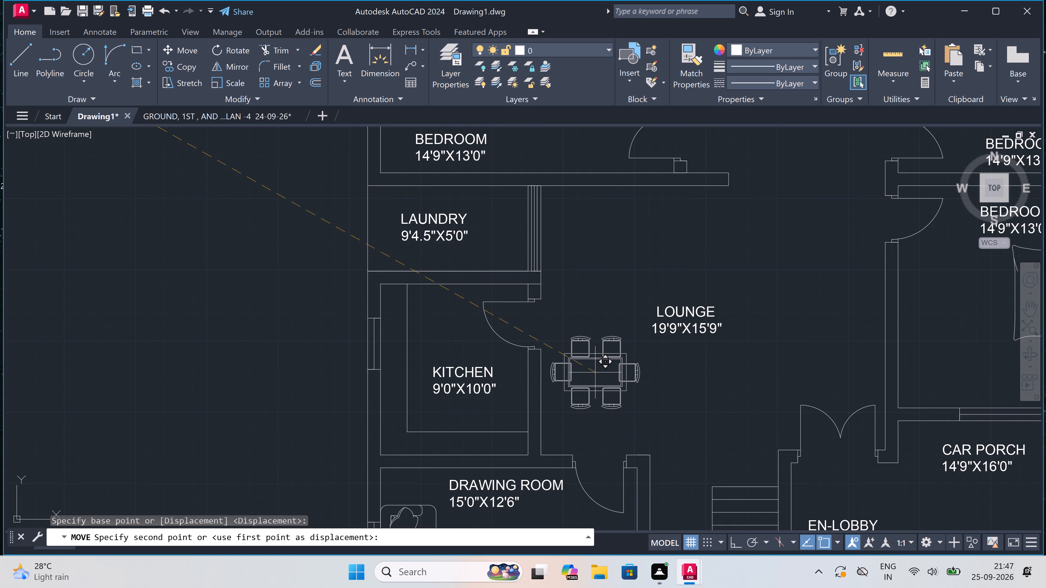
click(595, 372)
Trim the wall line crossing the base of the door jamb north of the lounge, between the jamb and the wall.
scroll(557, 344, down, 2)
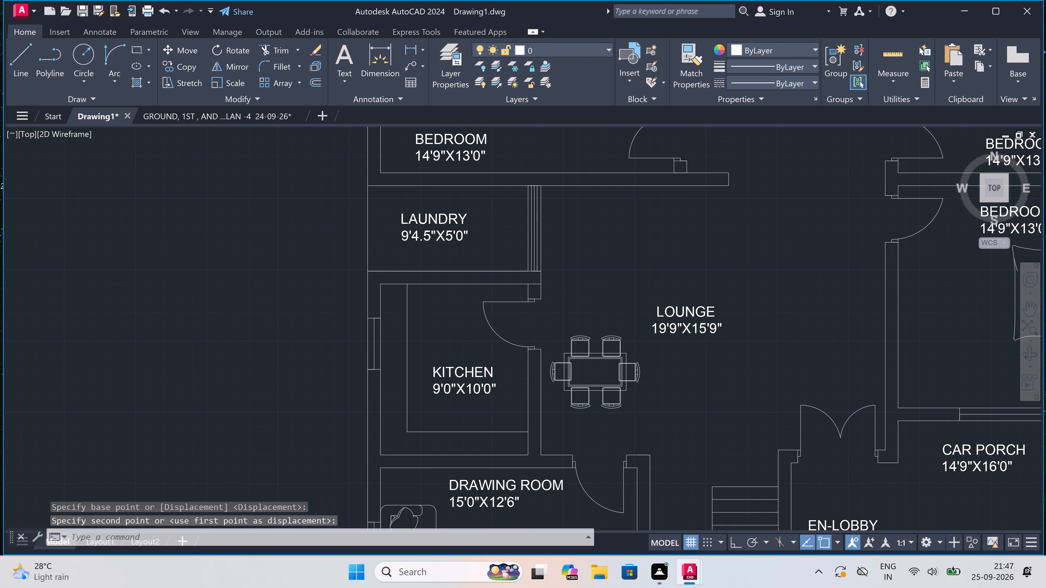
scroll(558, 341, down, 1)
scroll(586, 302, up, 3)
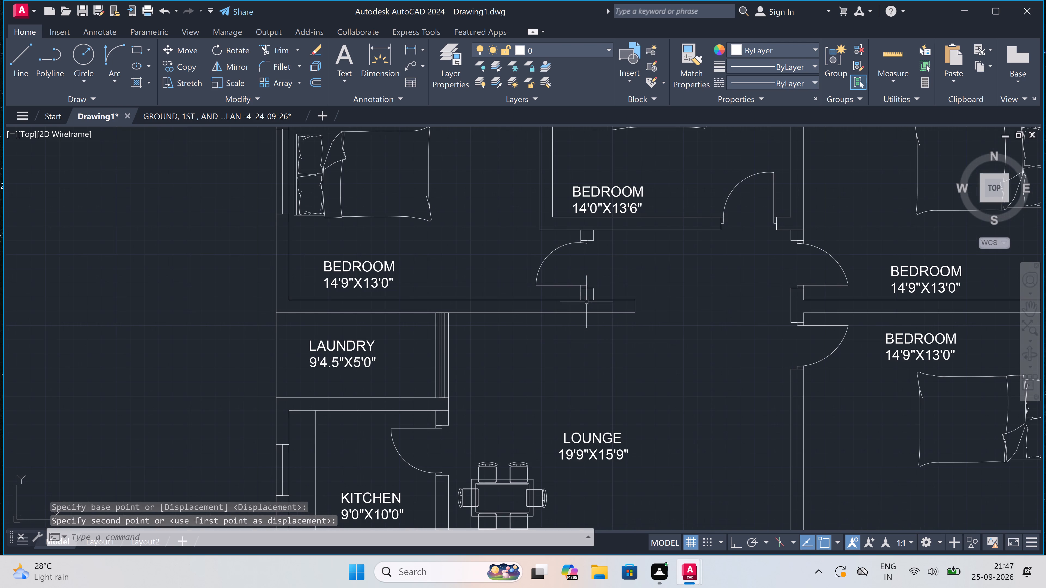
scroll(586, 307, down, 1)
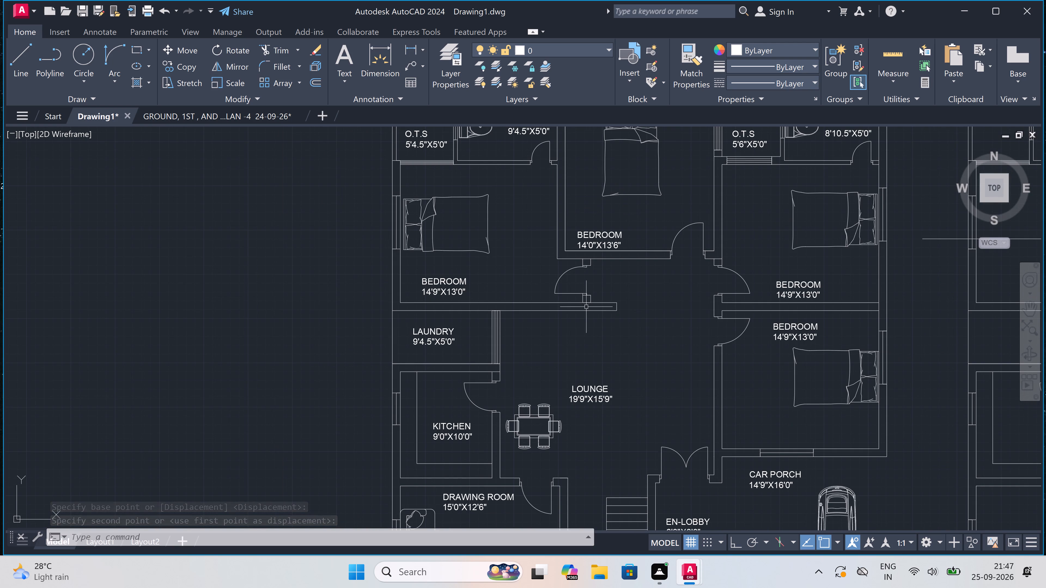
scroll(586, 307, down, 1)
scroll(586, 307, up, 2)
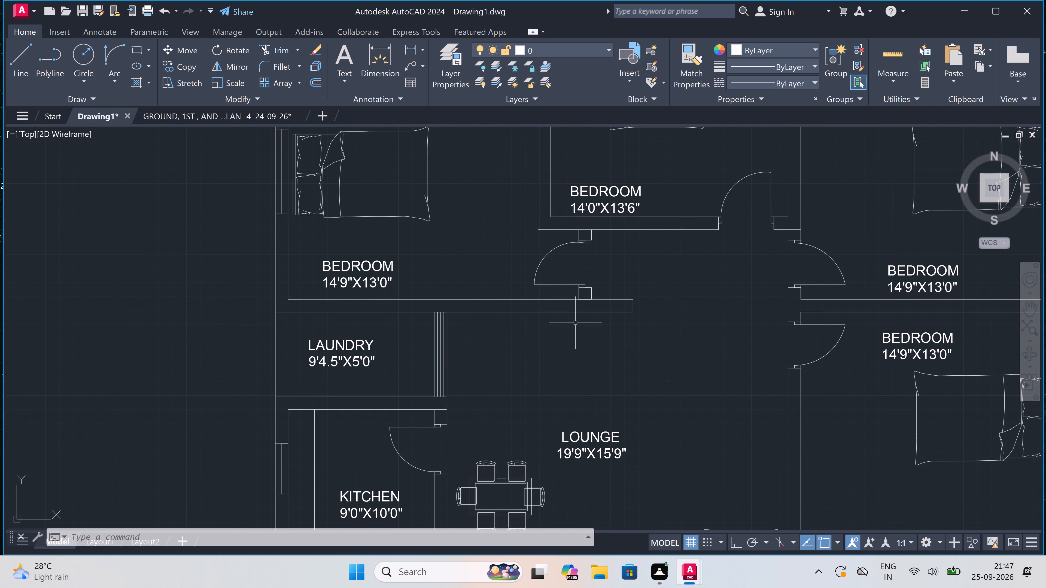
text(TR)
key(space)
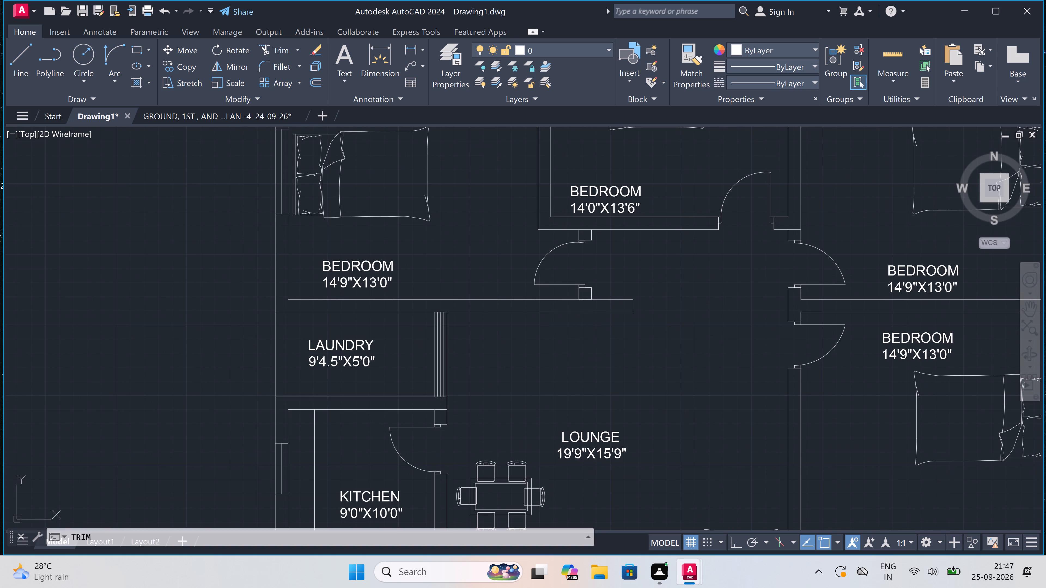
double_click(585, 301)
click(585, 300)
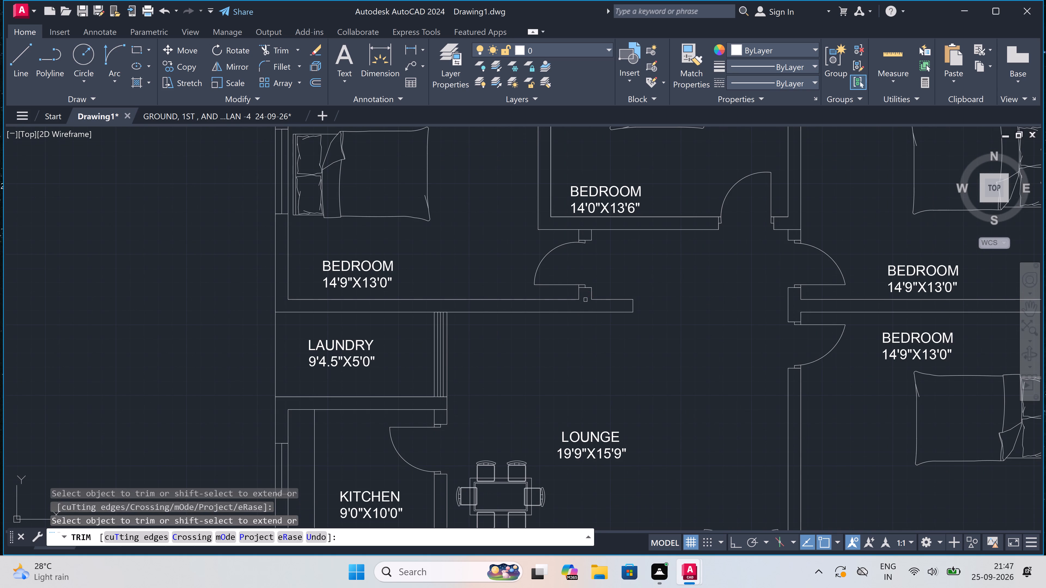
key(Escape)
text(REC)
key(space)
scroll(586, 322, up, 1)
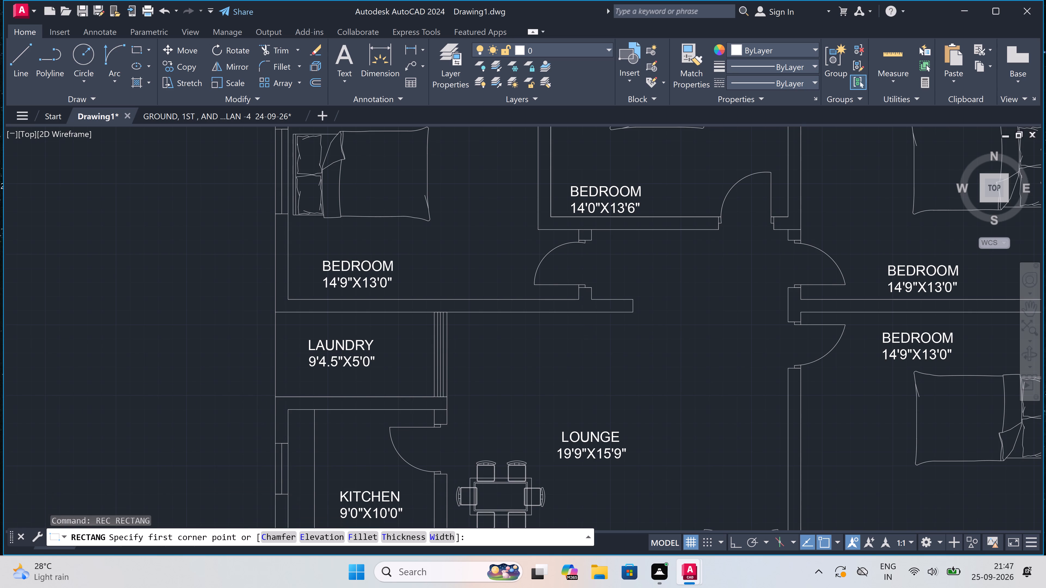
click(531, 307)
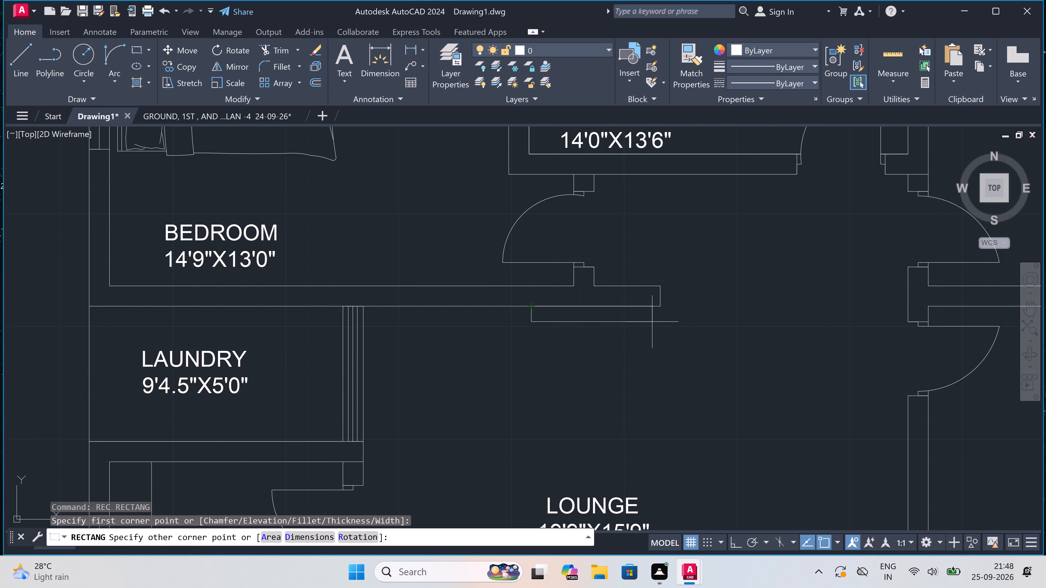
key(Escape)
Draw a narrow freehand rectangle against the south face of the lounge's north wall, ending near the wall's free east end.
key(space)
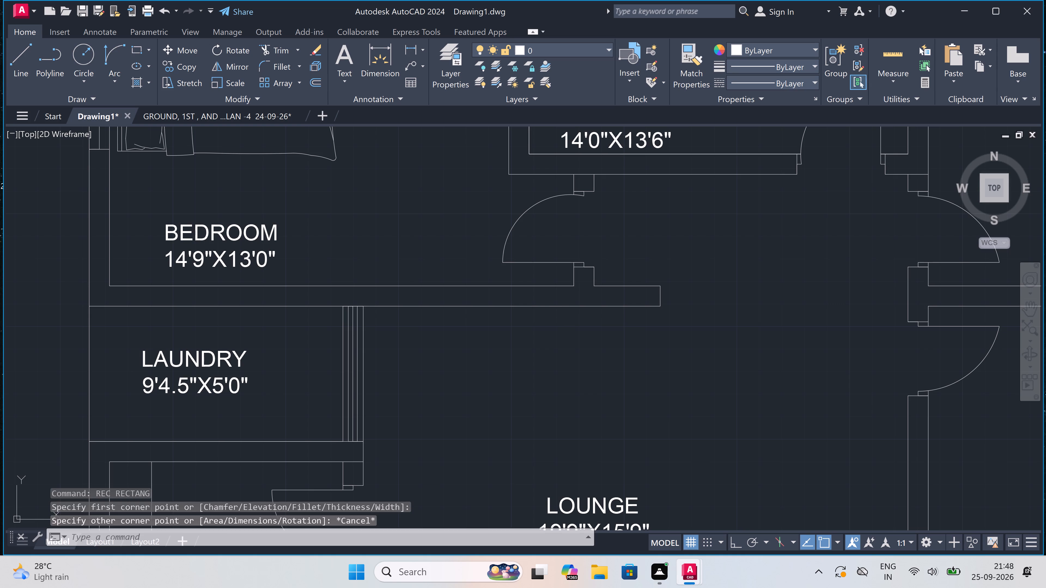
click(531, 308)
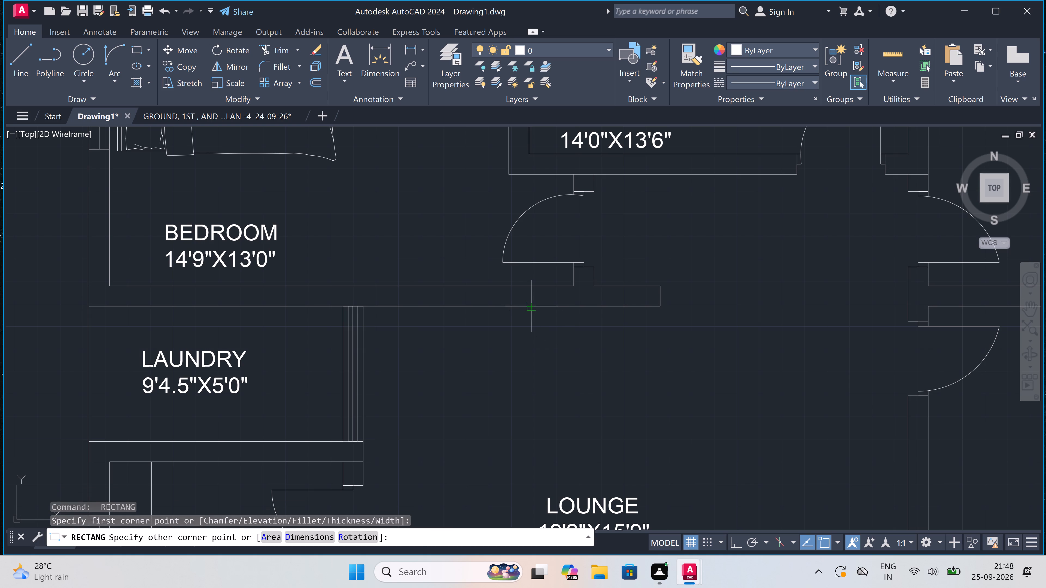
click(658, 334)
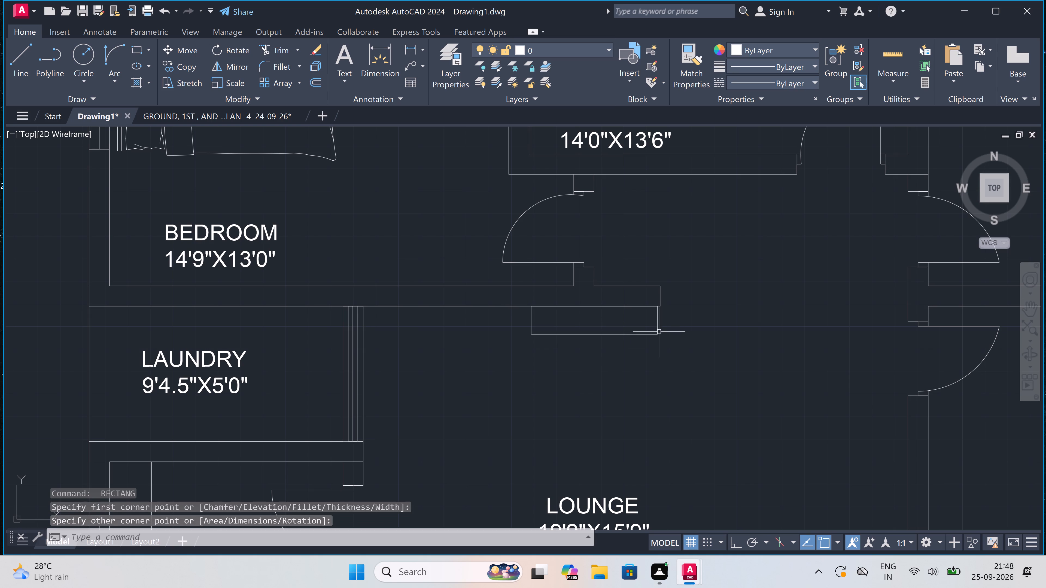
Draw a horizontal line about 3'-8" long inside the new rectangle at the lounge's north wall, with Ortho on.
key(l)
key(space)
scroll(654, 316, up, 2)
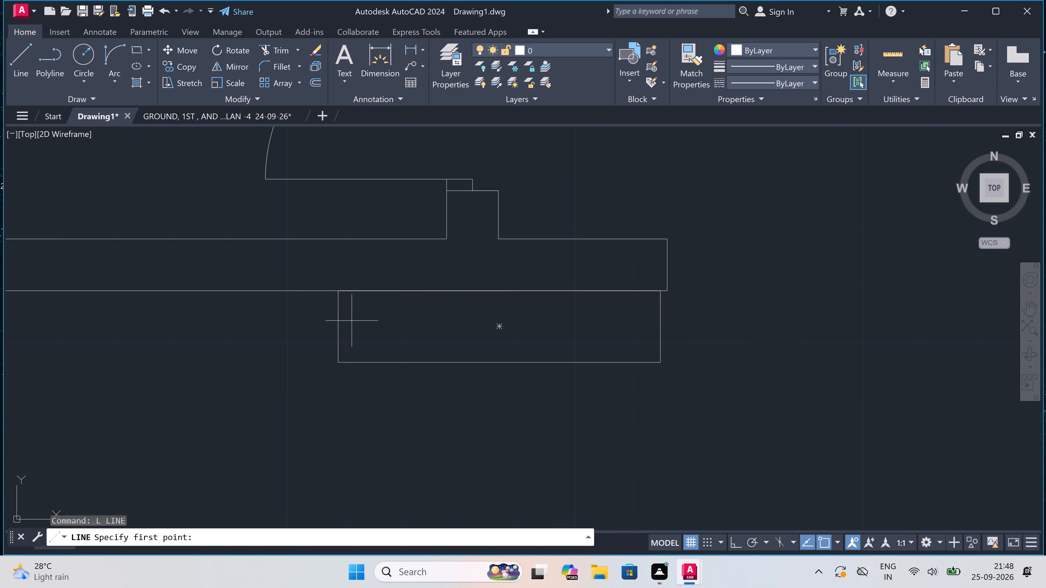
click(366, 324)
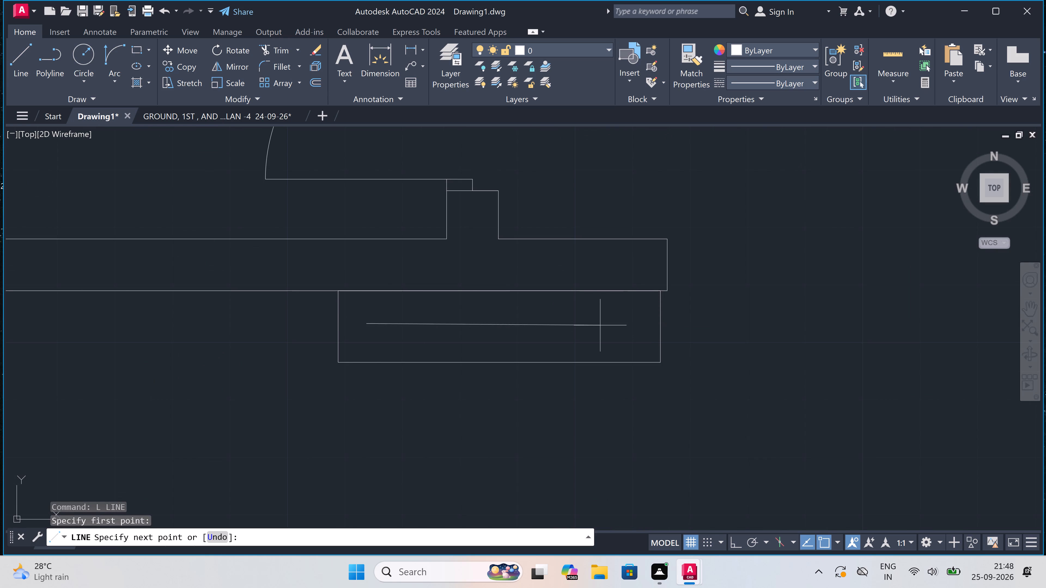
key(F8)
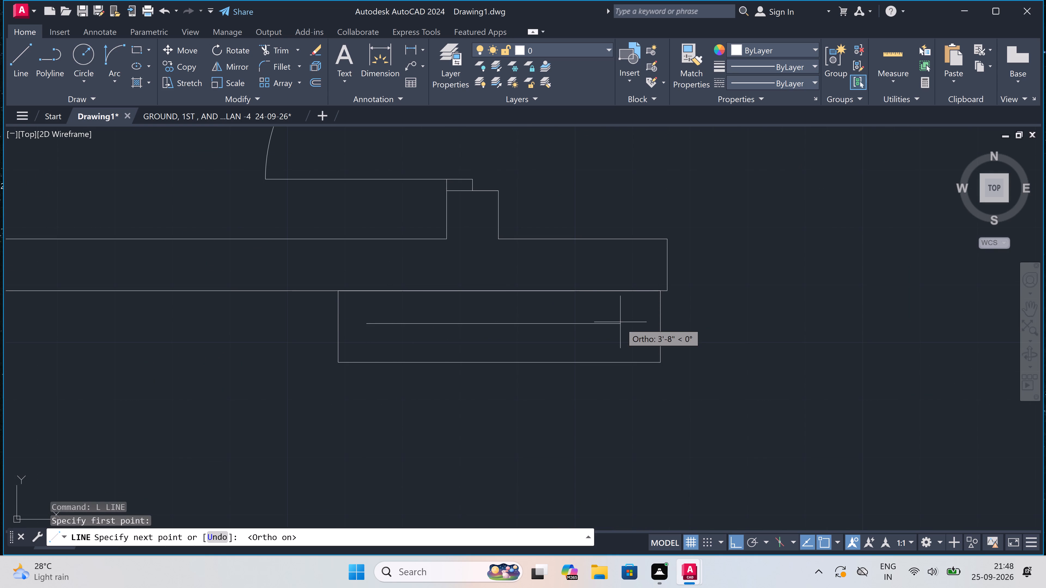
click(625, 324)
key(Escape)
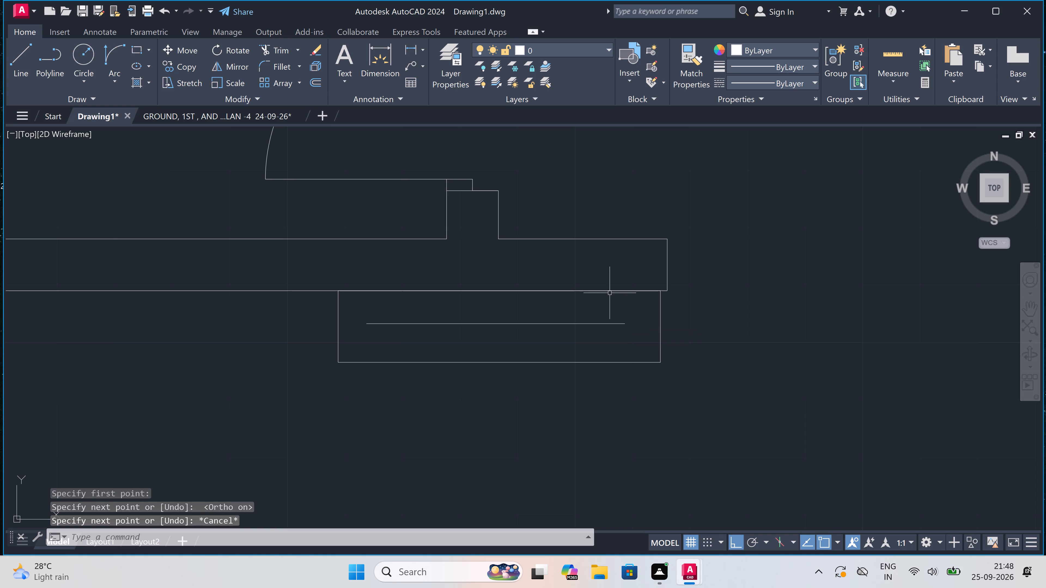
Move the LOUNGE 19'9"X15'9" label northeast within the room with Ortho off, placing it southeast of the new rectangle.
scroll(609, 288, down, 5)
scroll(608, 289, up, 4)
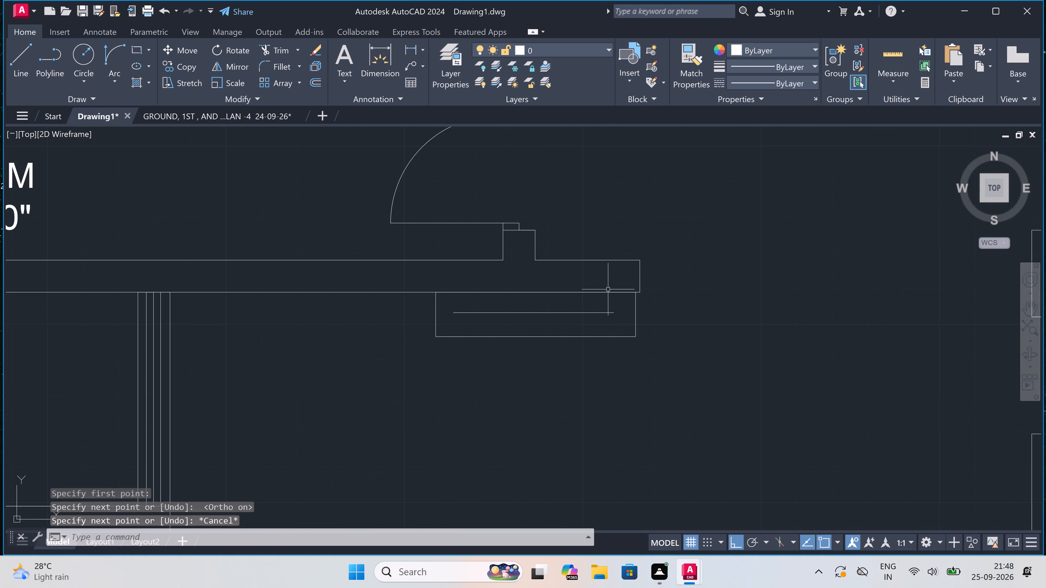
scroll(591, 298, up, 1)
scroll(591, 298, down, 5)
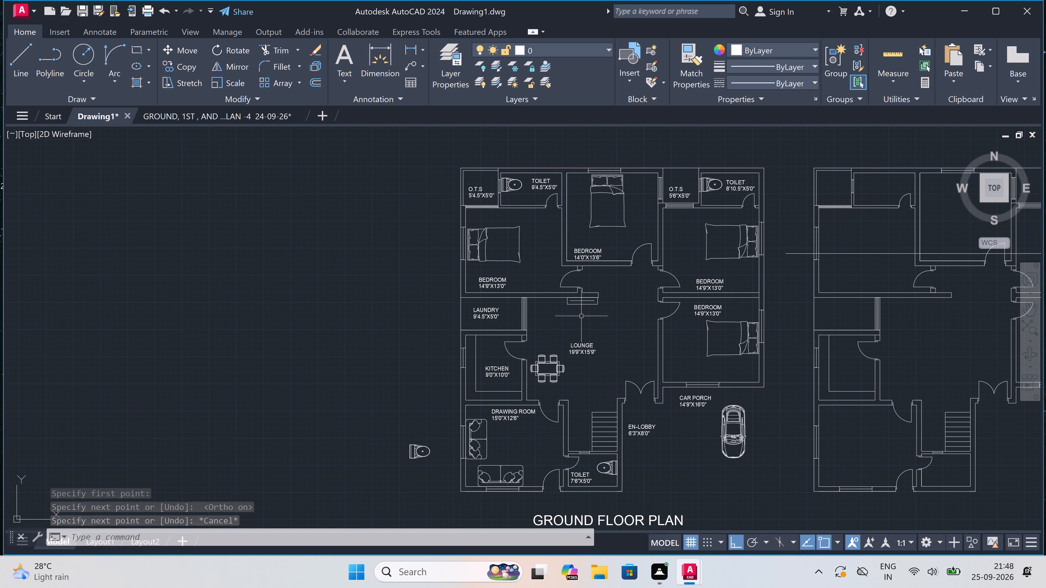
scroll(577, 350, up, 2)
click(581, 344)
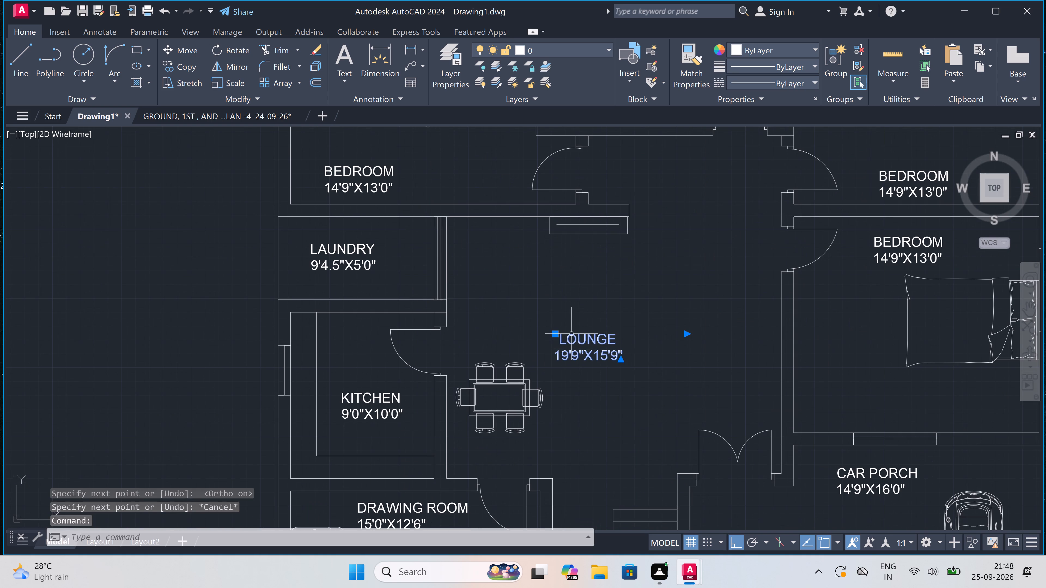
click(554, 333)
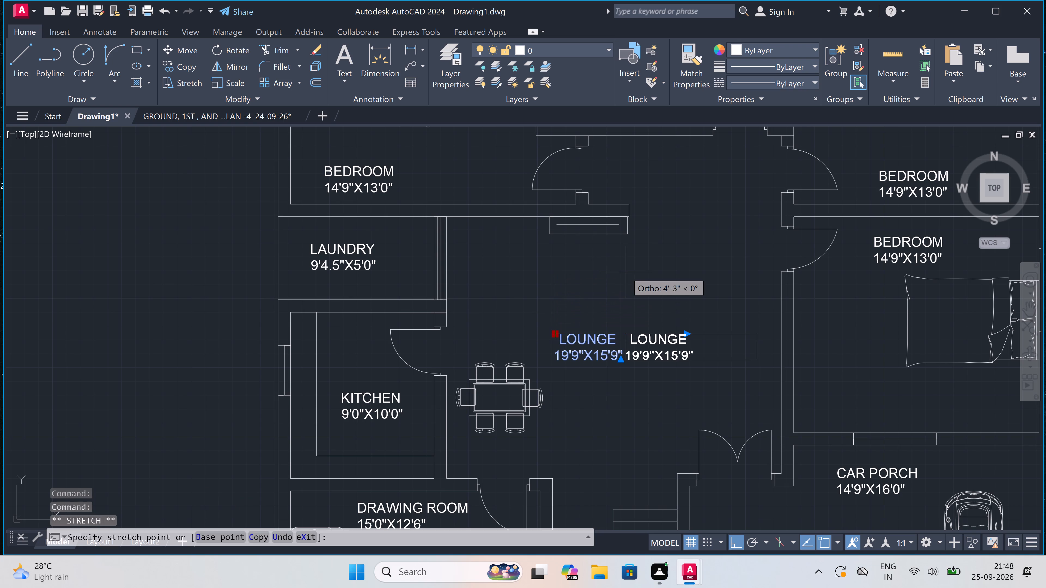
key(F8)
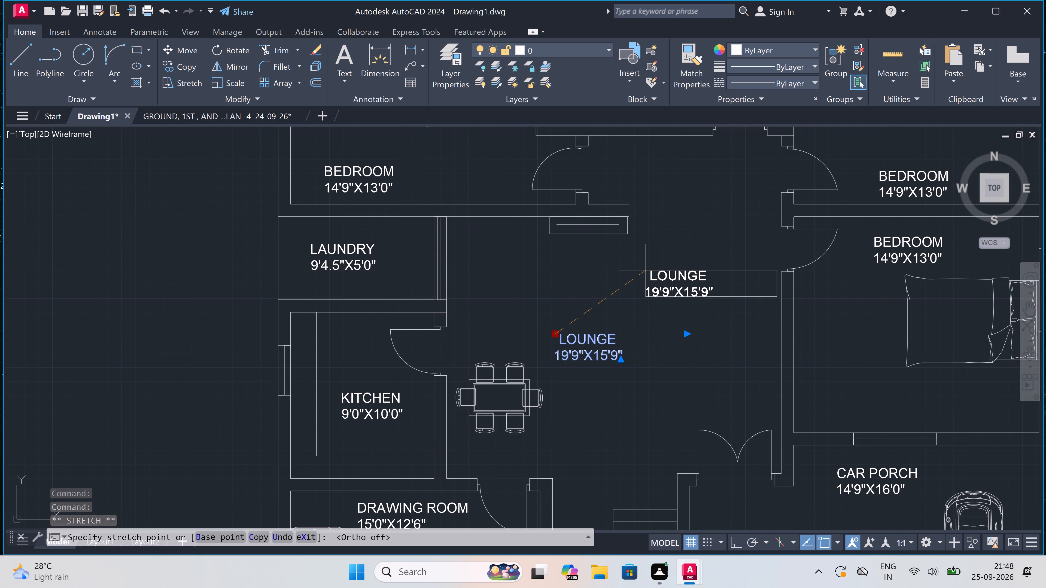
click(646, 270)
key(Escape)
Erase the spare WC lying outside the ground floor plan, west of the drawing room.
scroll(619, 279, down, 2)
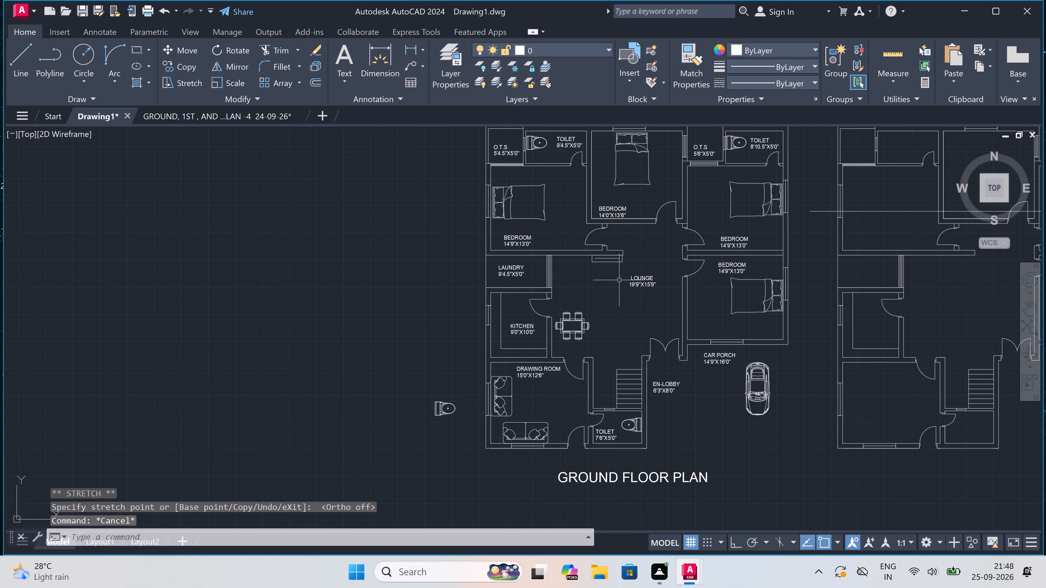
scroll(627, 295, up, 2)
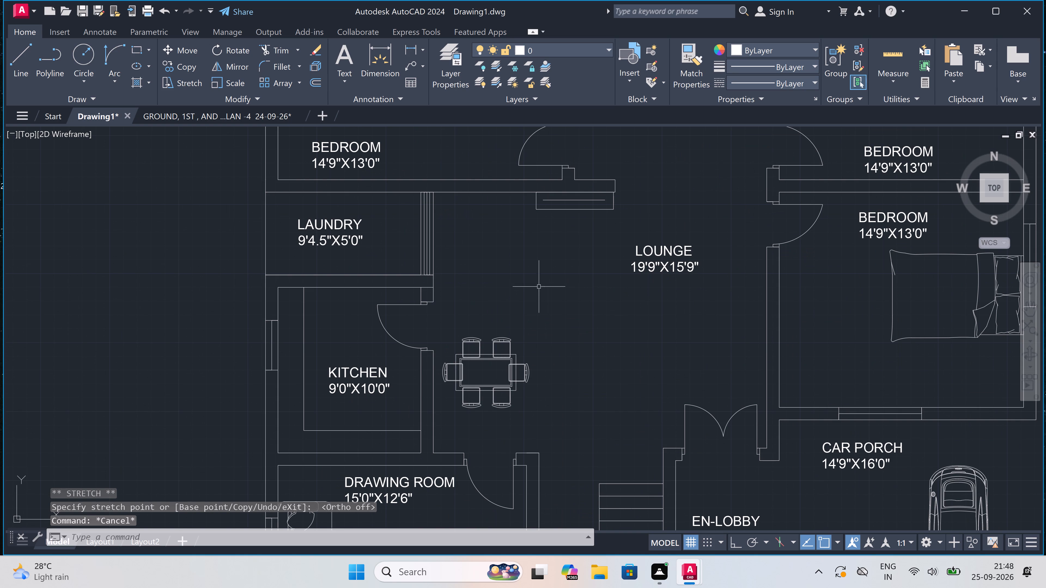
scroll(359, 212, down, 1)
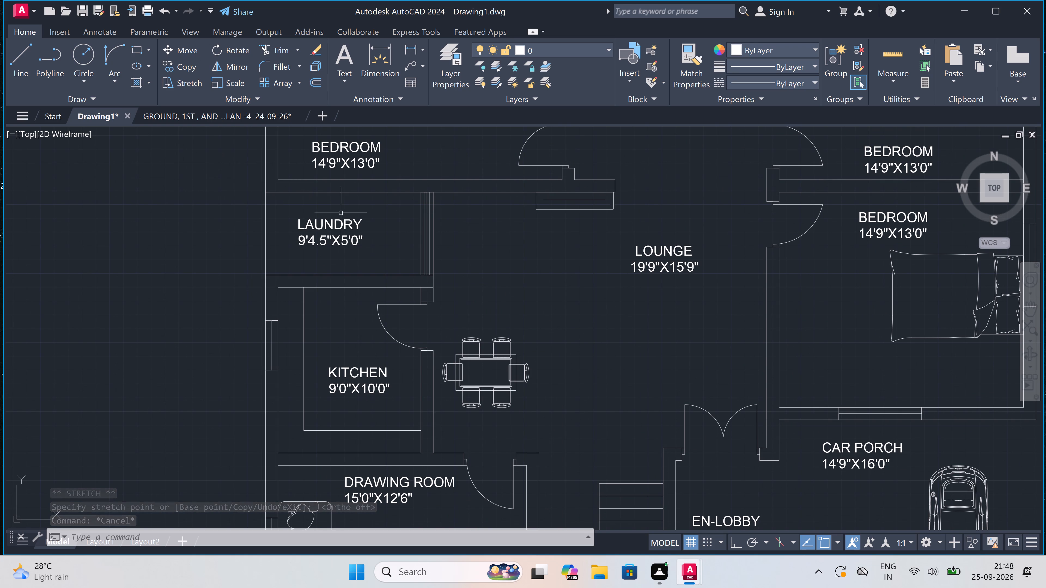
scroll(358, 212, down, 4)
scroll(345, 197, up, 3)
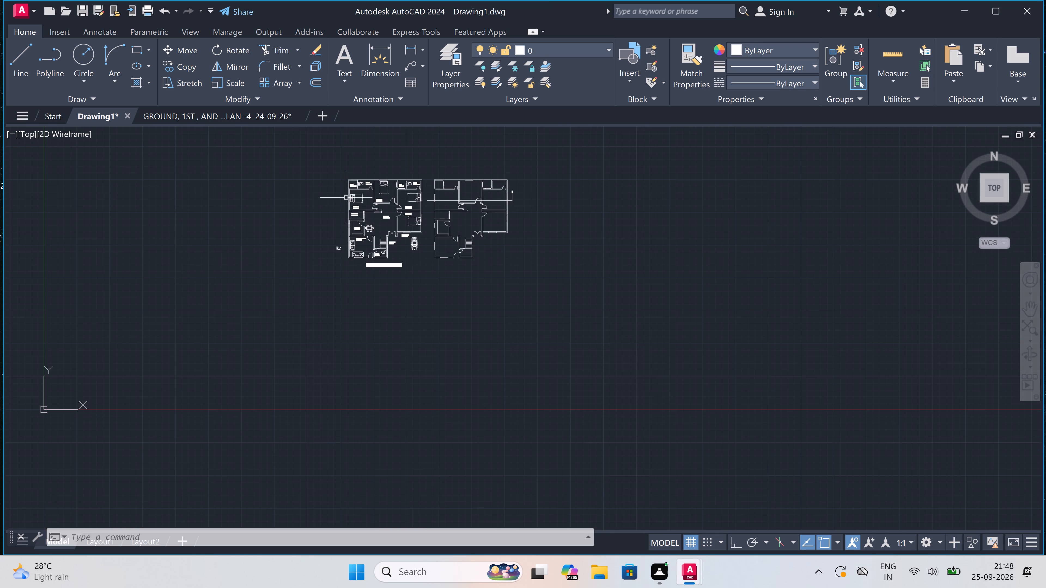
drag(329, 357, 330, 357)
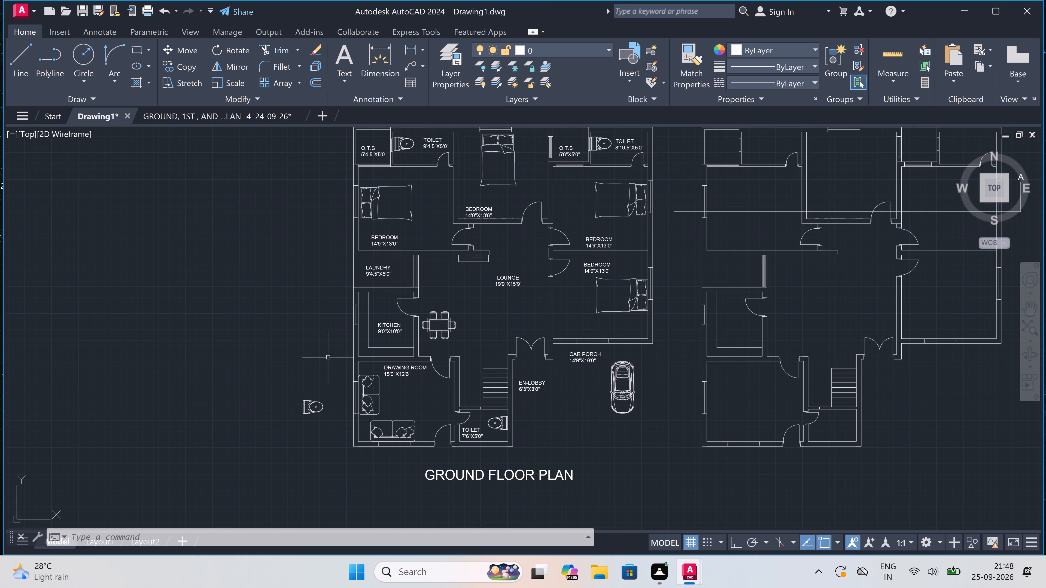
drag(330, 357, 332, 364)
click(305, 418)
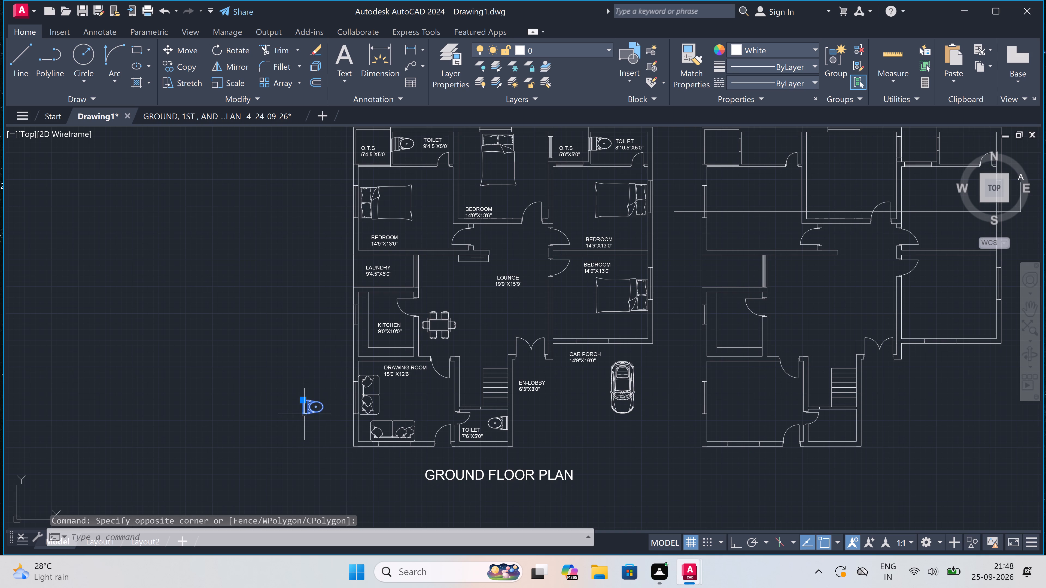
key(Delete)
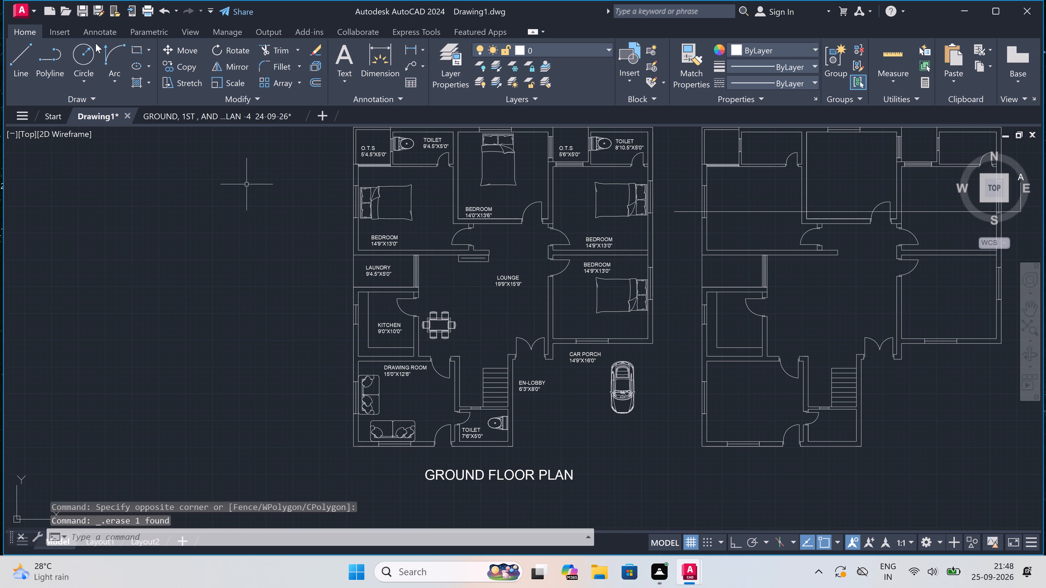
Open the recent drawing living_room_furniture (1).dwg.
click(15, 3)
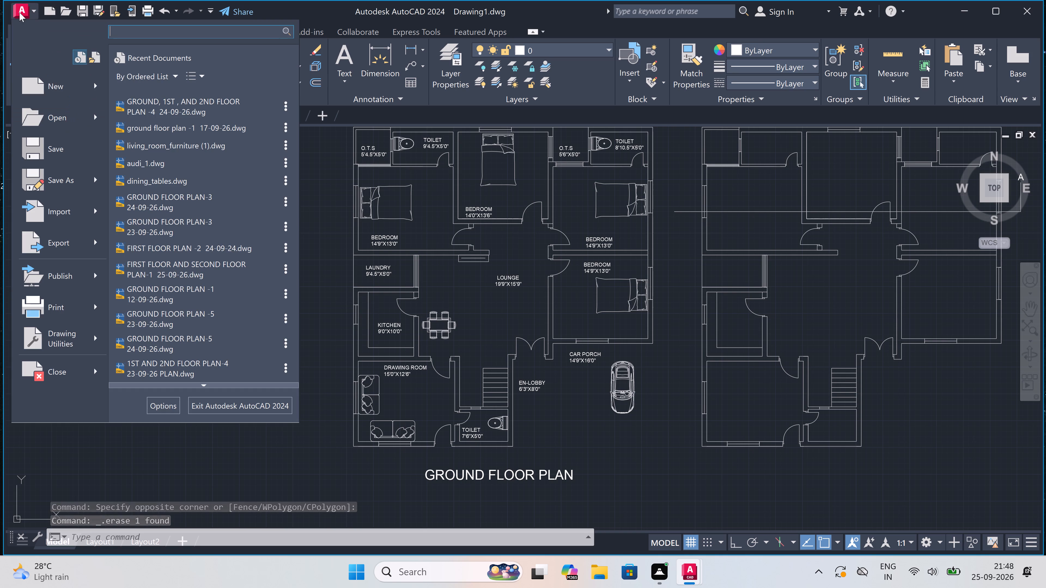
scroll(193, 140, down, 3)
scroll(194, 139, up, 4)
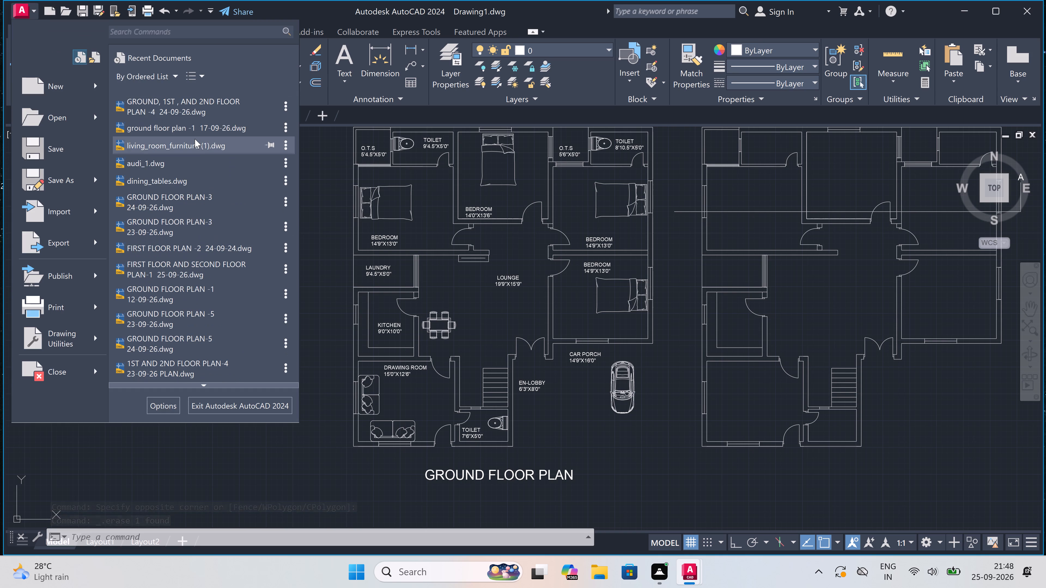
triple_click(196, 145)
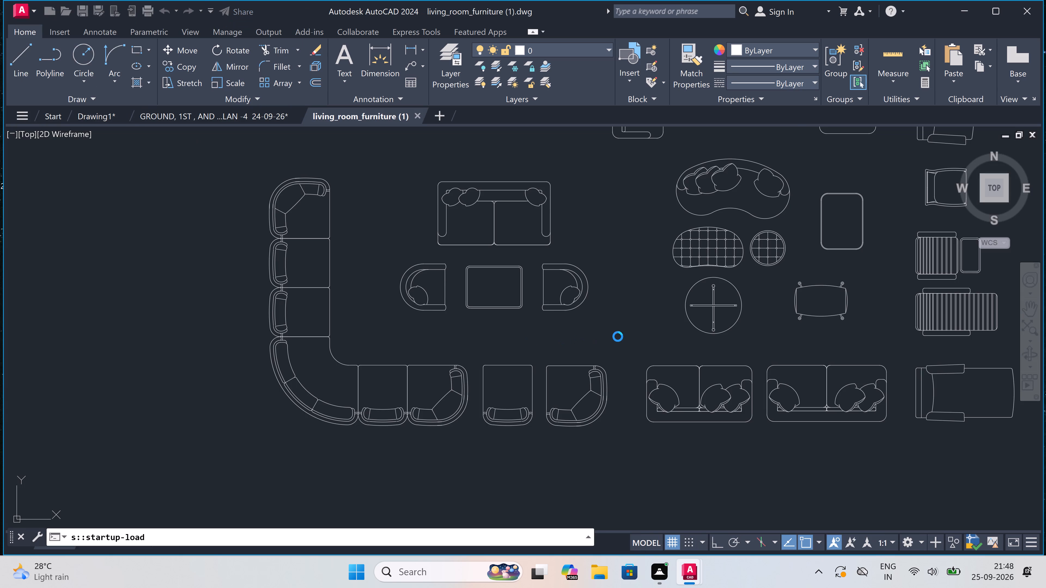
Copy the L-shaped sofa, its two loose seats, and the two-seater sofa set with armchairs and coffee table to the clipboard.
scroll(598, 309, down, 1)
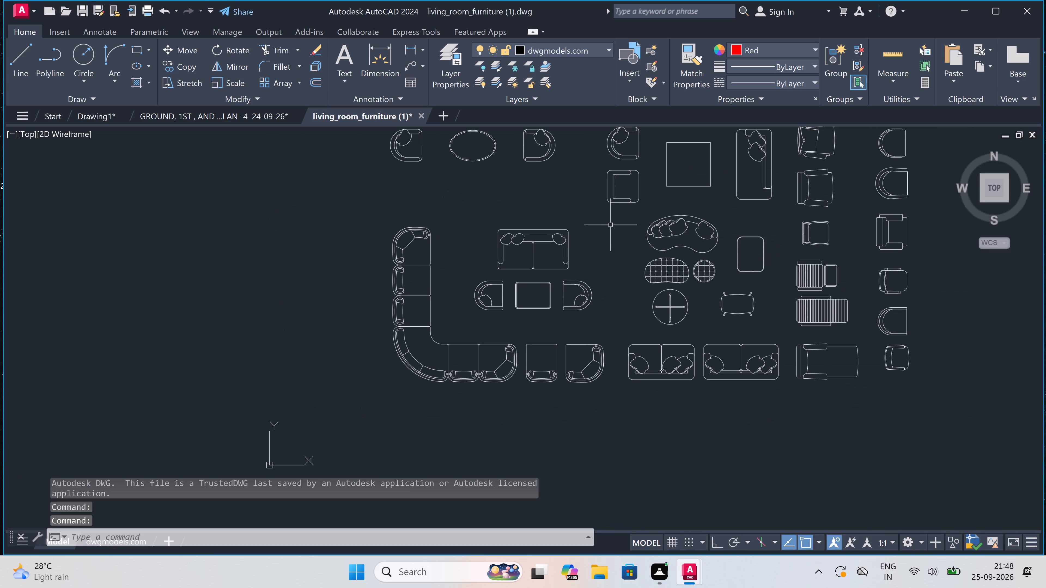
click(614, 218)
click(614, 222)
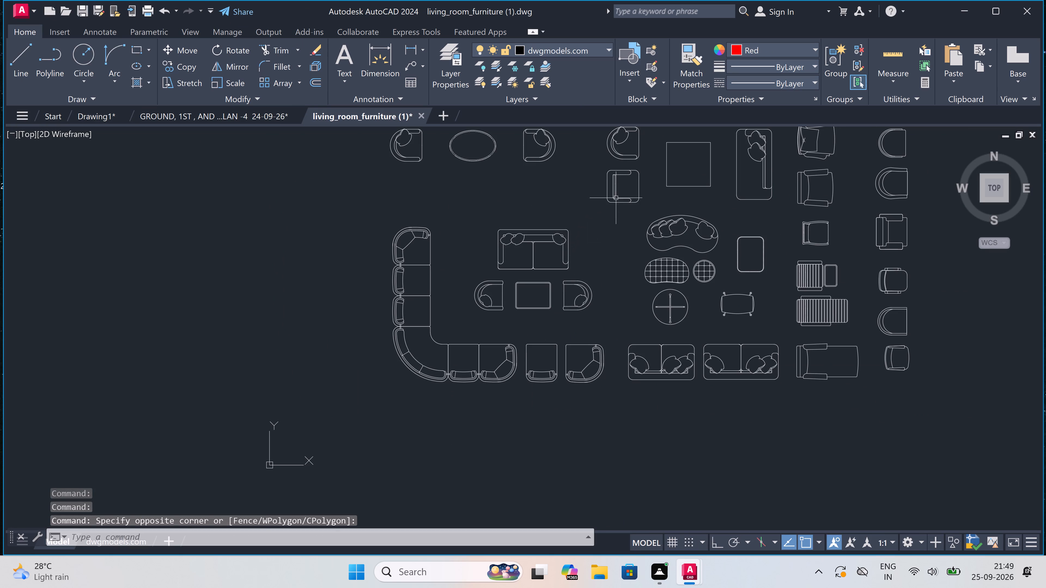
click(619, 211)
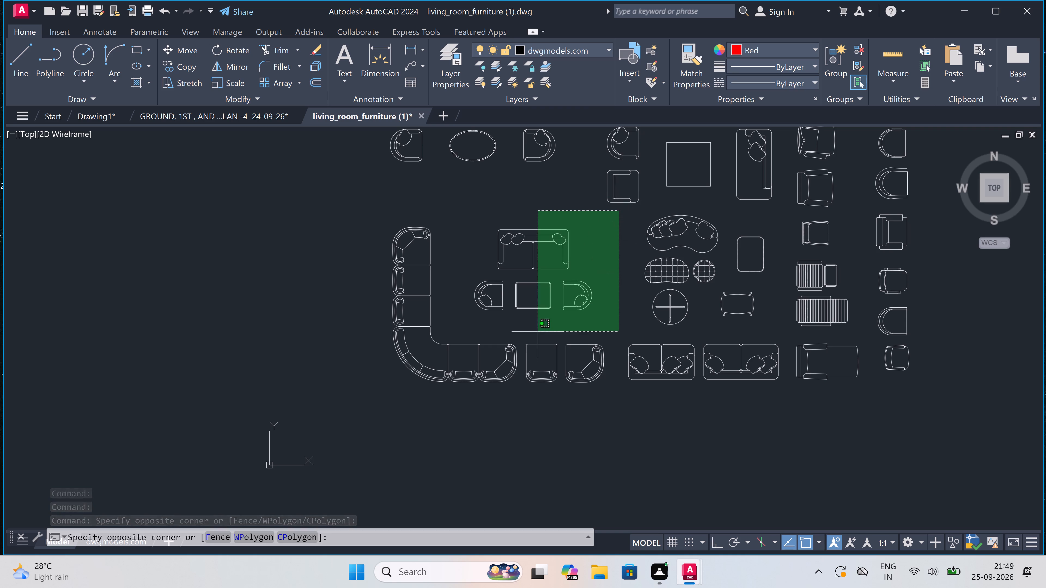
triple_click(354, 399)
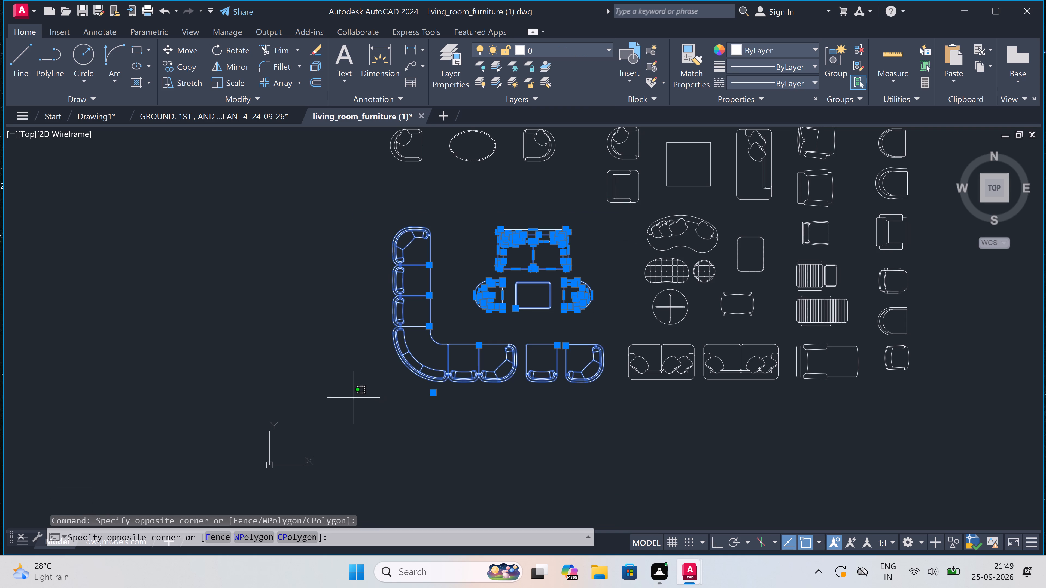
key(ctrl+c)
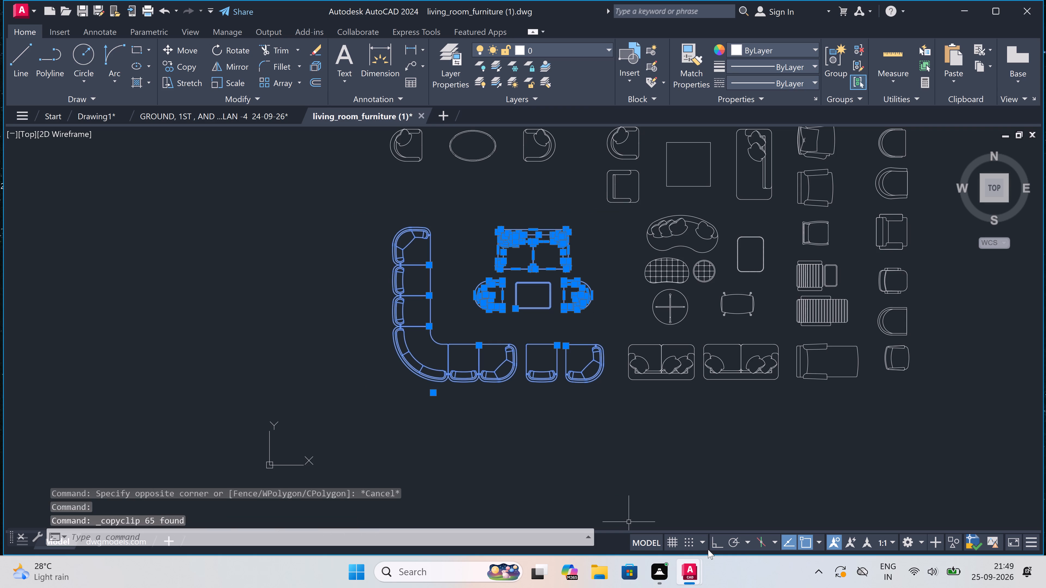
Switch back to Drawing1 and paste the copied seating in the empty space east of the two floor plans.
double_click(573, 502)
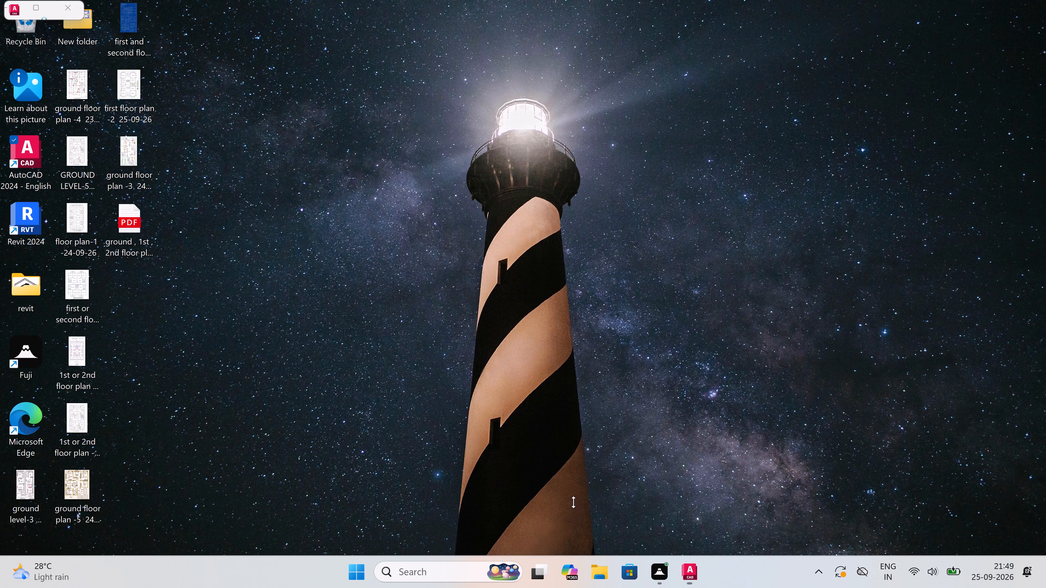
key(ctrl+v)
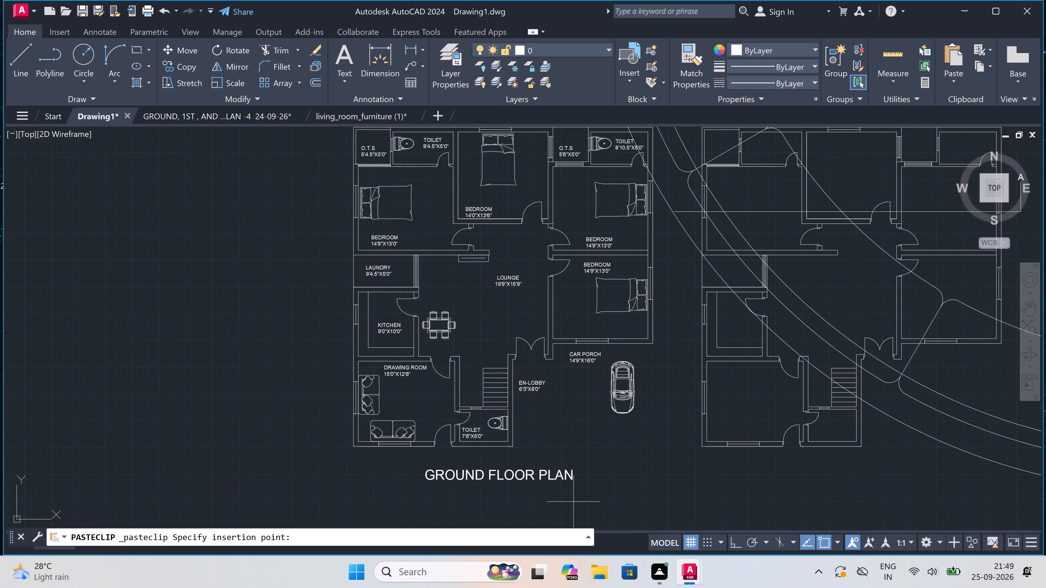
scroll(471, 327, down, 5)
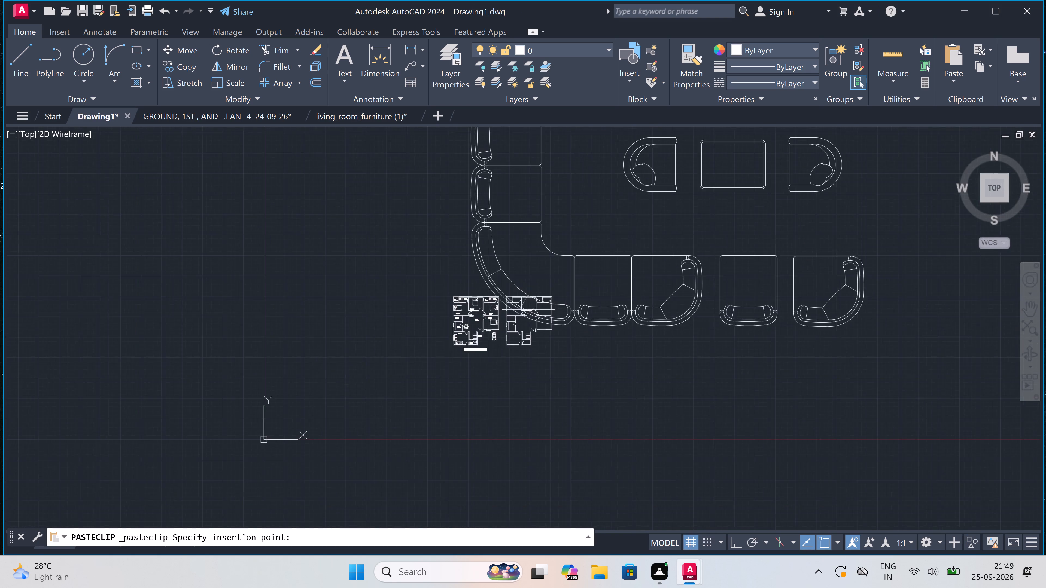
scroll(471, 326, down, 1)
double_click(570, 323)
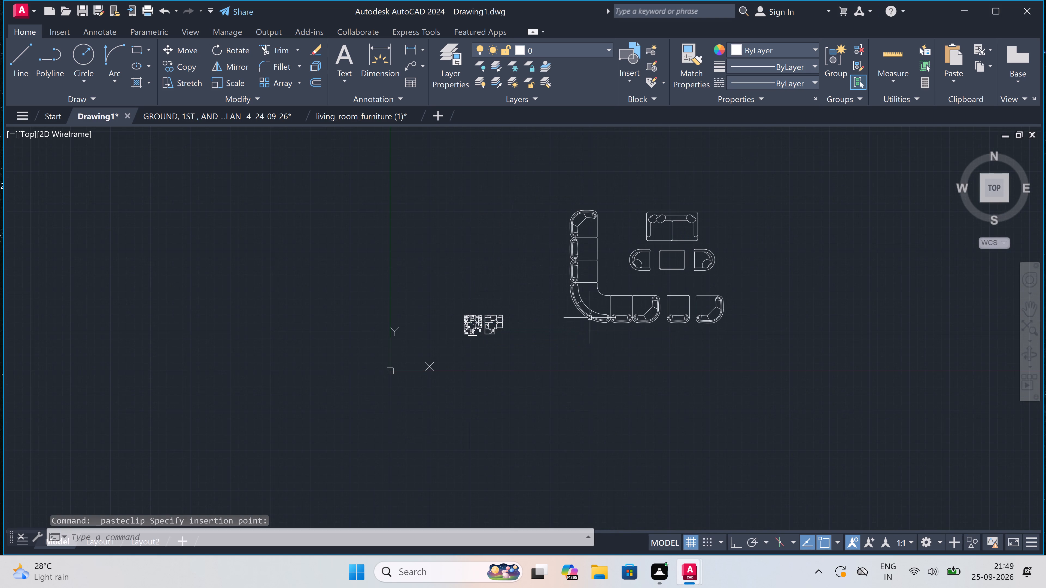
Scale all the pasted seating down freehand from a base point on the L-shaped sofa, to suit the plan's room sizes.
click(771, 195)
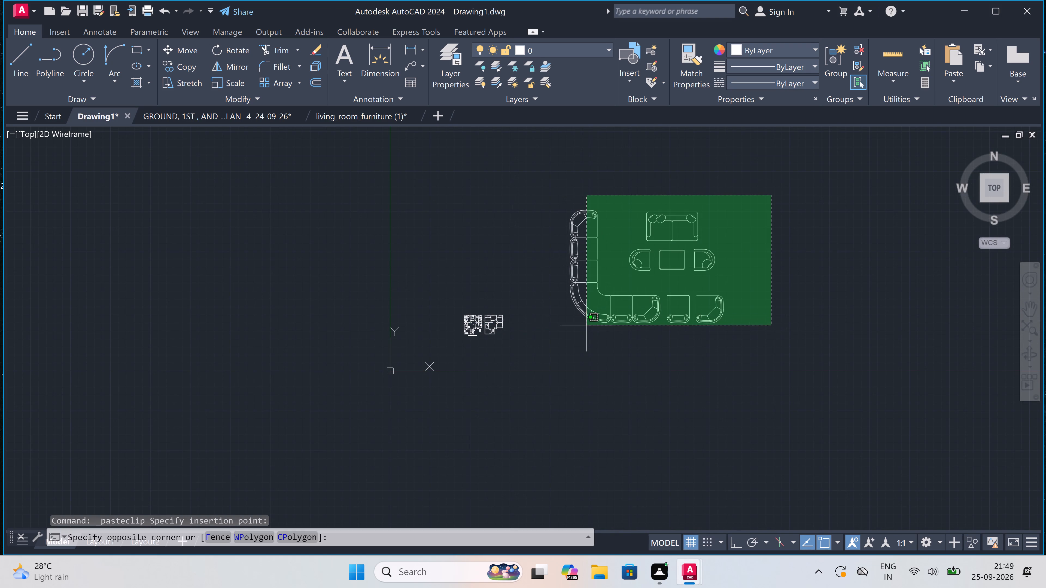
double_click(553, 335)
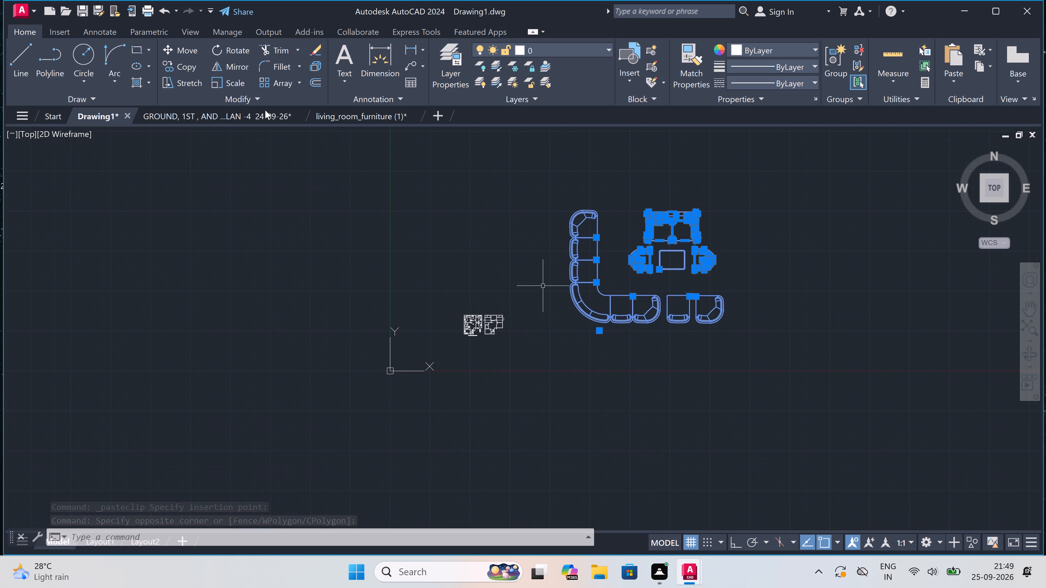
click(216, 77)
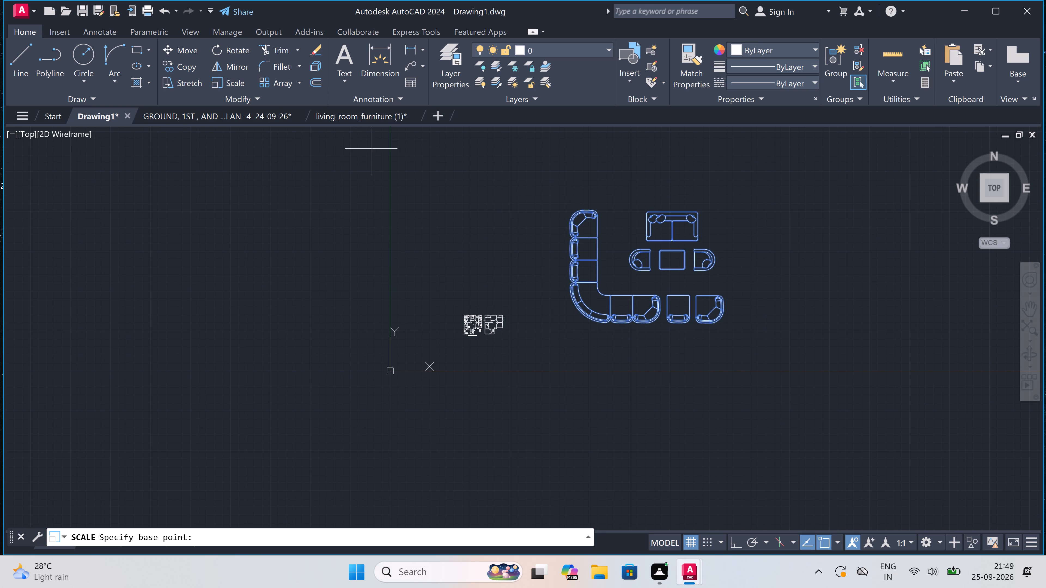
scroll(616, 282, up, 2)
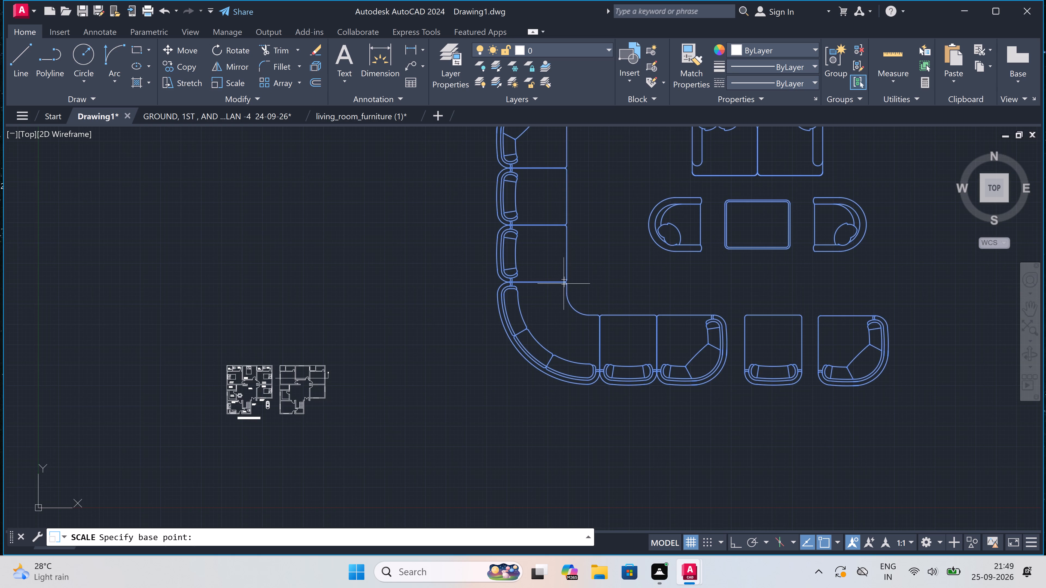
click(545, 272)
scroll(544, 250, up, 4)
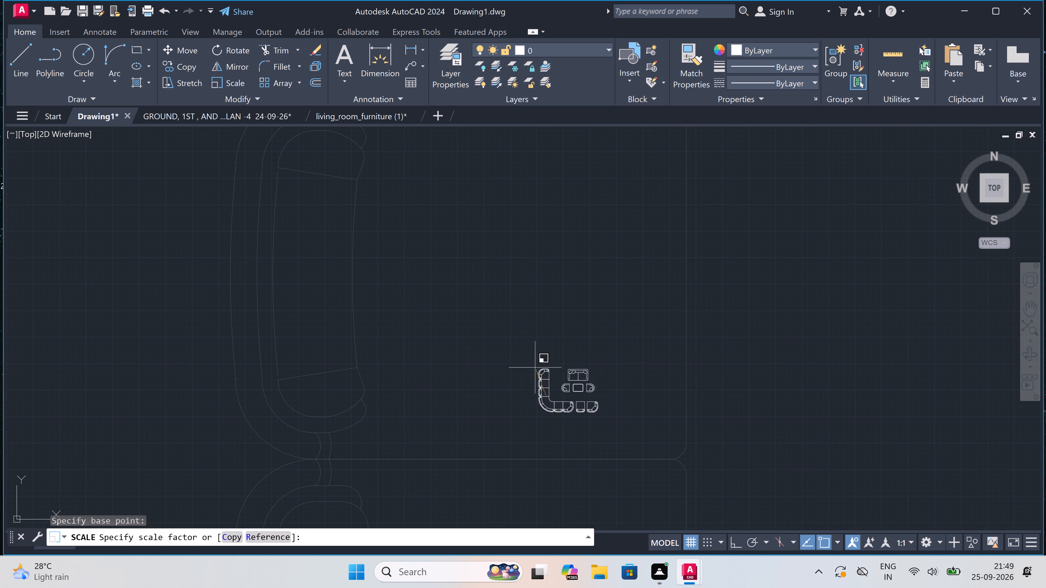
double_click(539, 345)
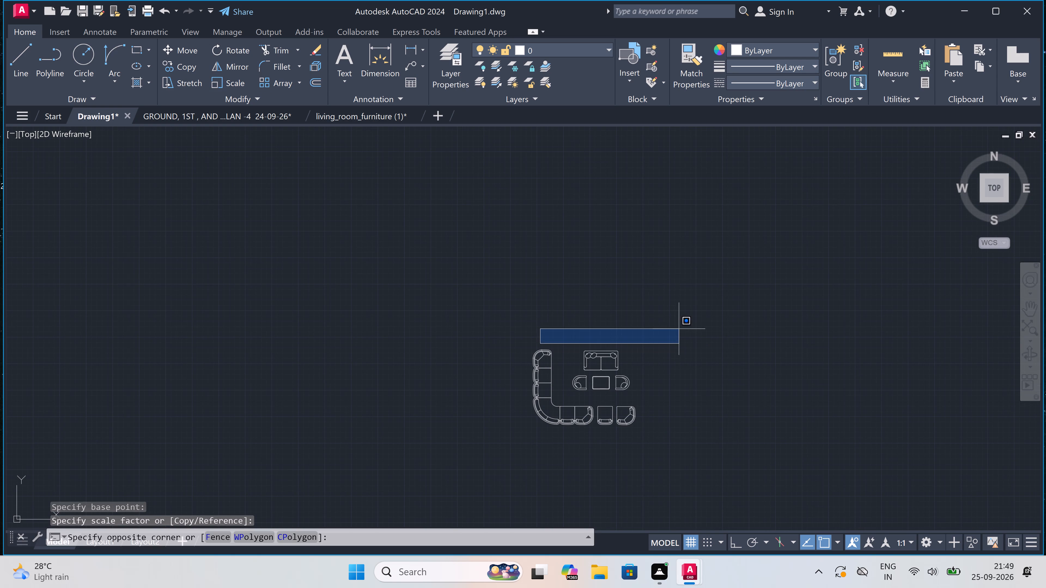
Move all the scaled seating into the empty space west of the ground floor plan, beside the laundry and kitchen.
click(637, 475)
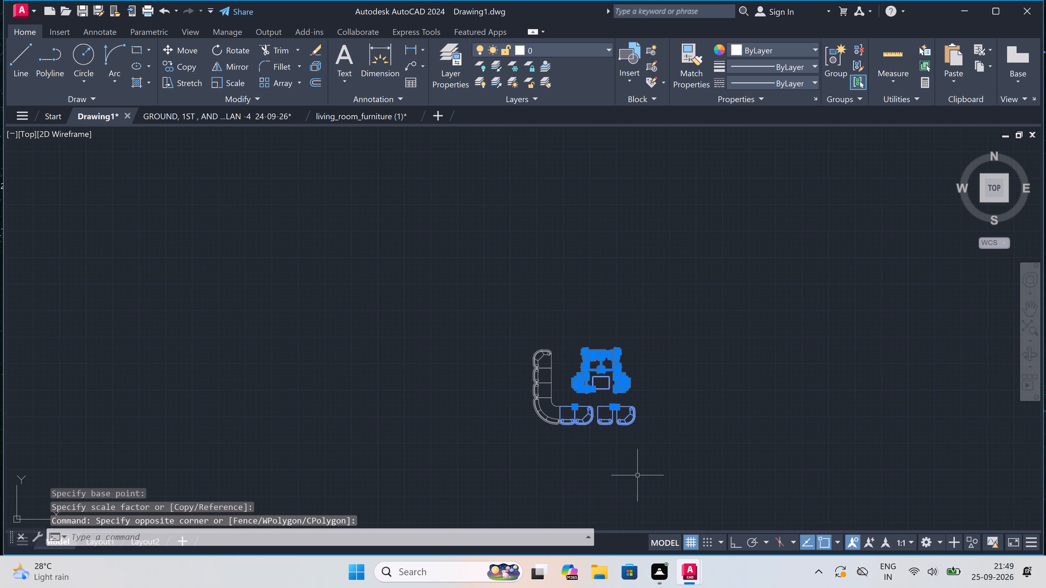
drag(690, 327, 686, 332)
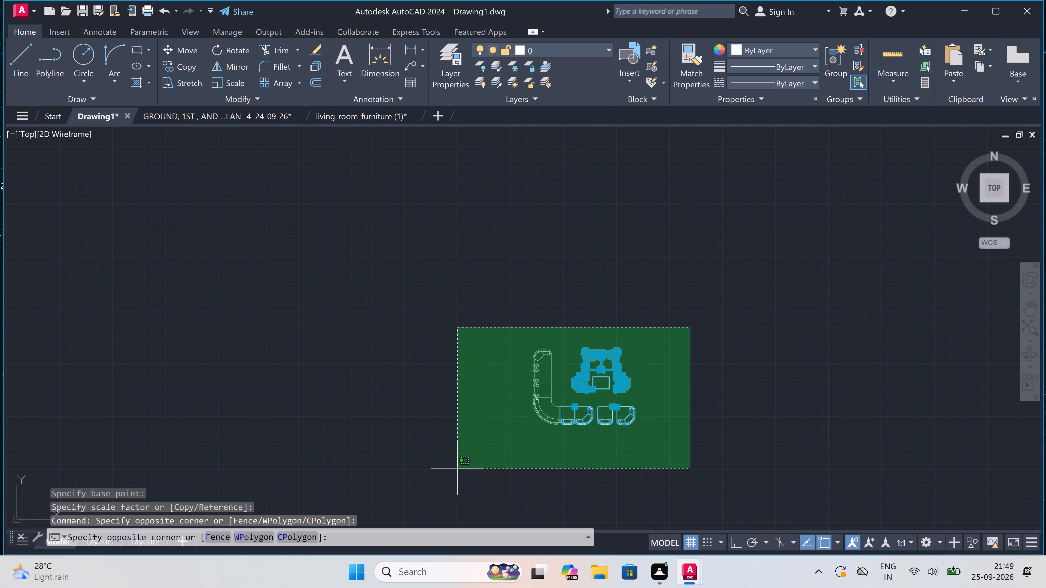
click(457, 468)
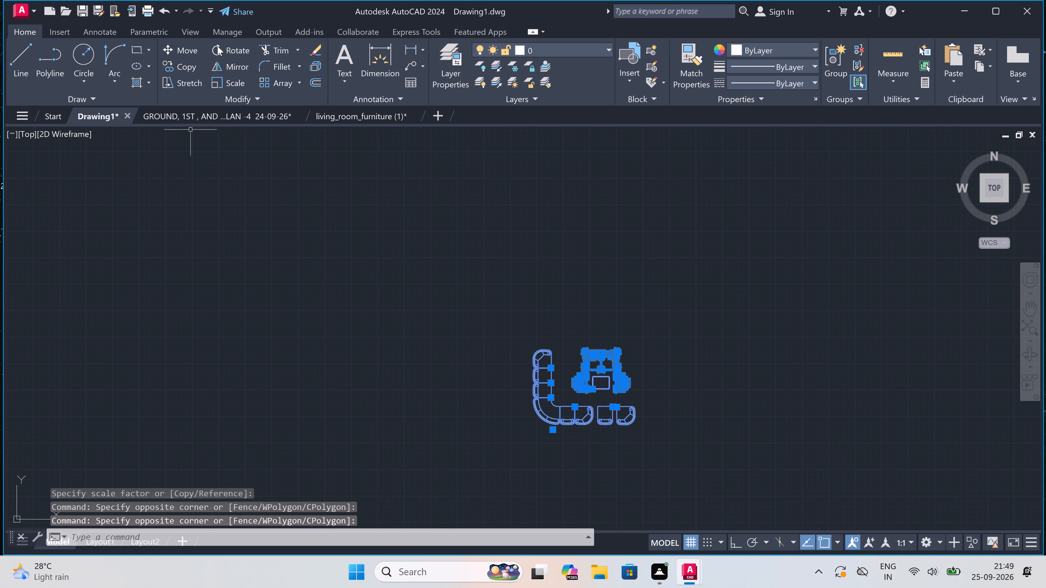
click(186, 47)
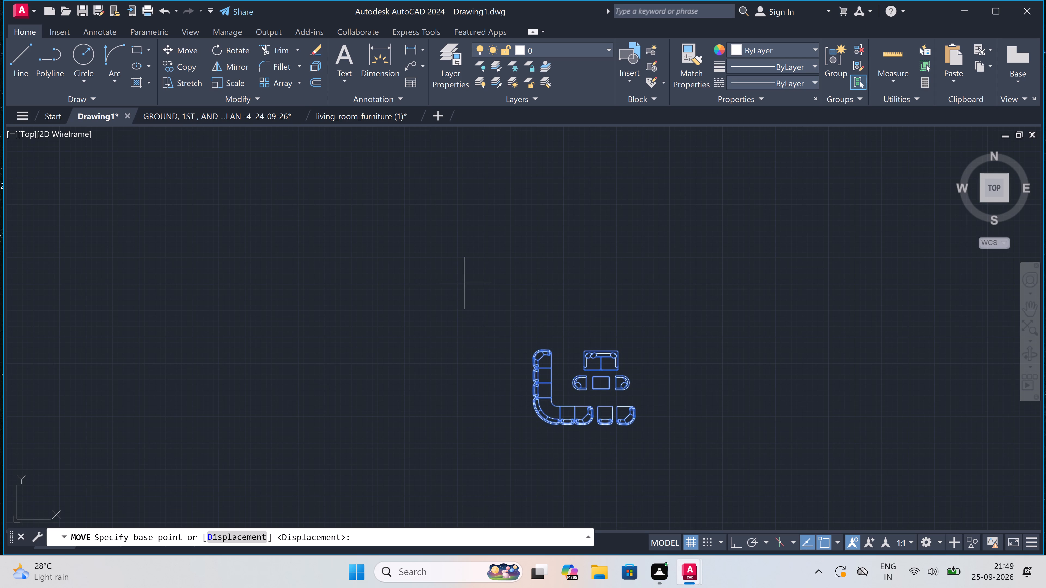
drag(546, 360, 546, 360)
drag(546, 360, 541, 346)
scroll(558, 236, down, 6)
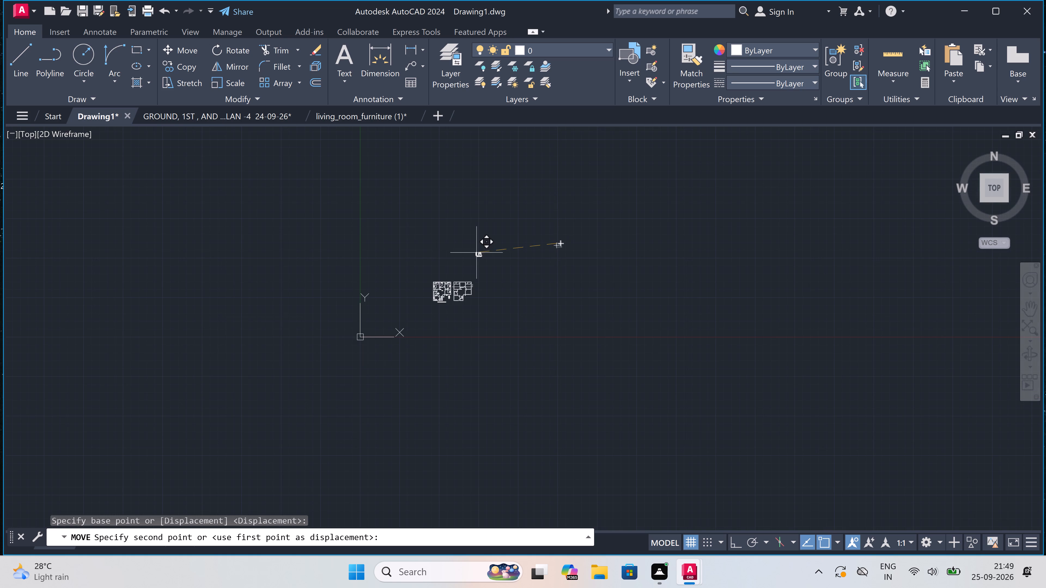
scroll(409, 300, up, 3)
scroll(502, 263, up, 4)
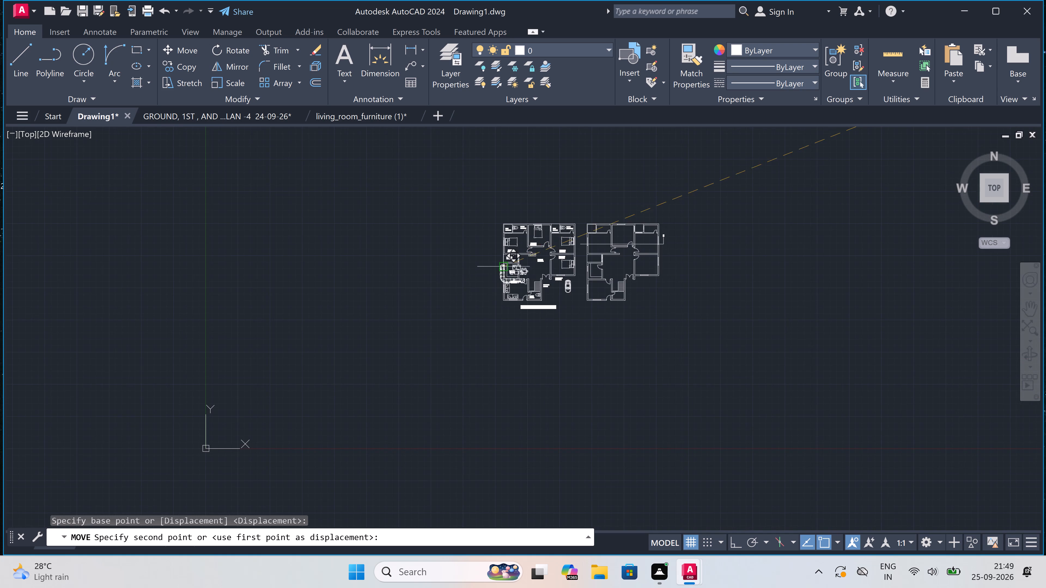
click(326, 263)
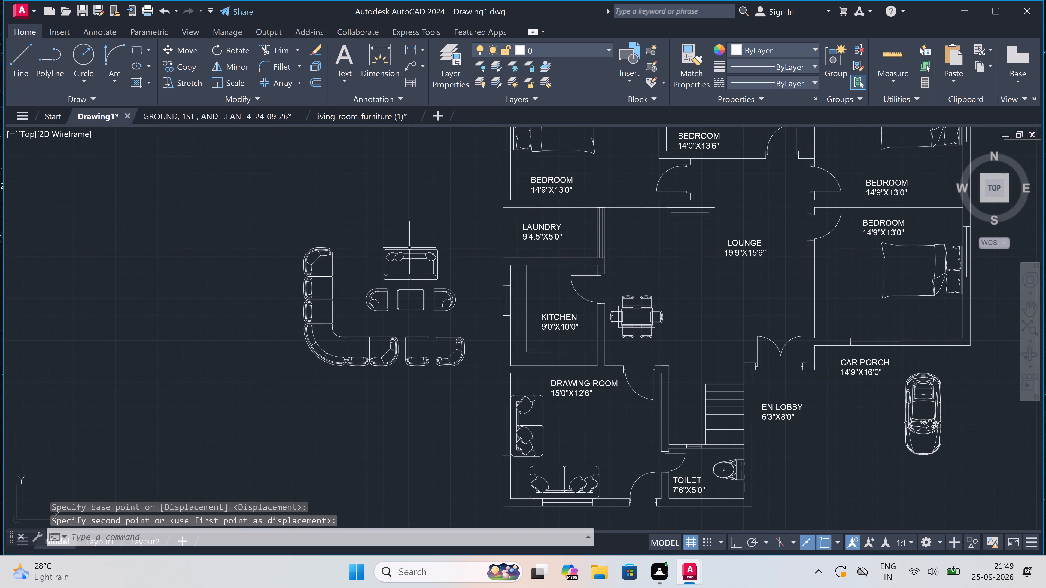
Delete the two-seater sofa set with its armchairs and coffee table from the seating west of the ground floor plan.
click(472, 239)
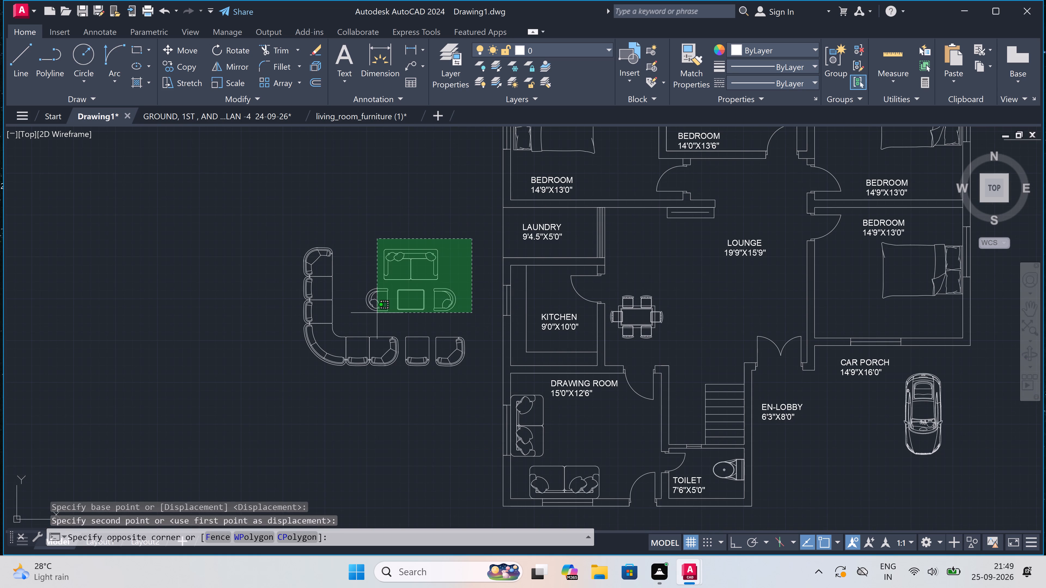
click(353, 320)
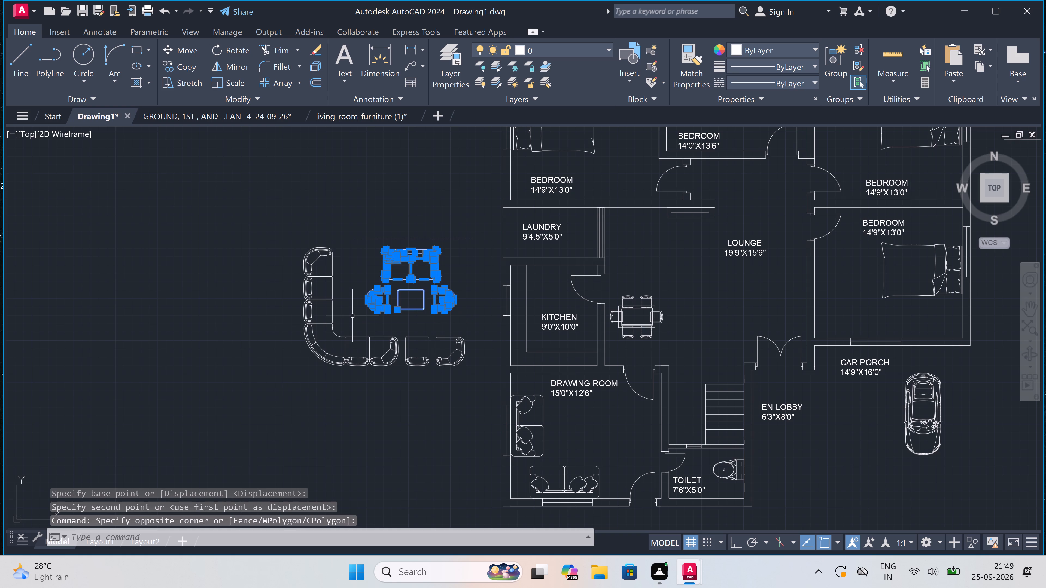
key(Delete)
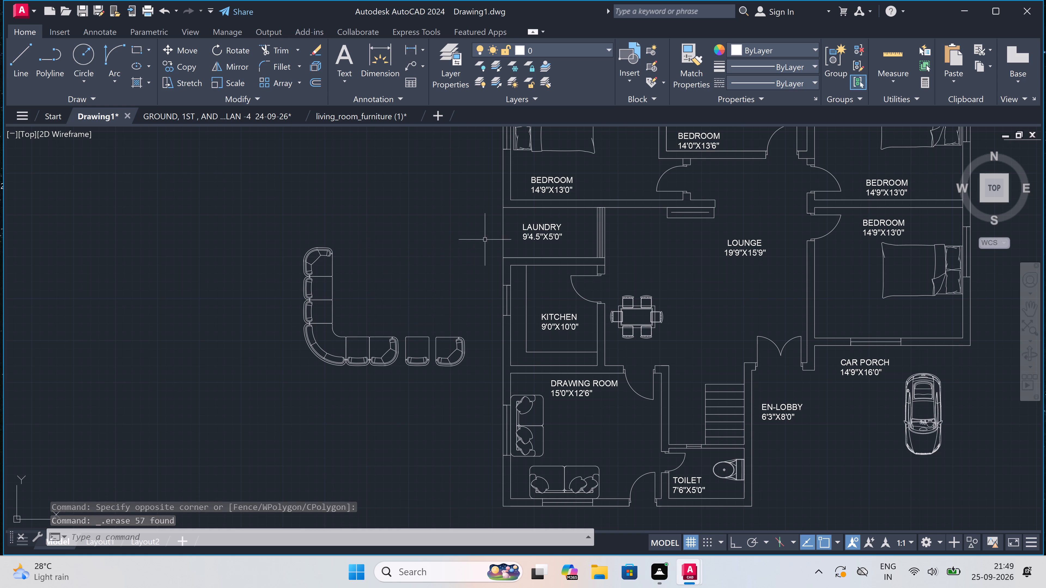
Scale the L-shaped sofa and its two loose seats down freehand to roughly half size, from a base point on the sofa's curved corner.
click(483, 210)
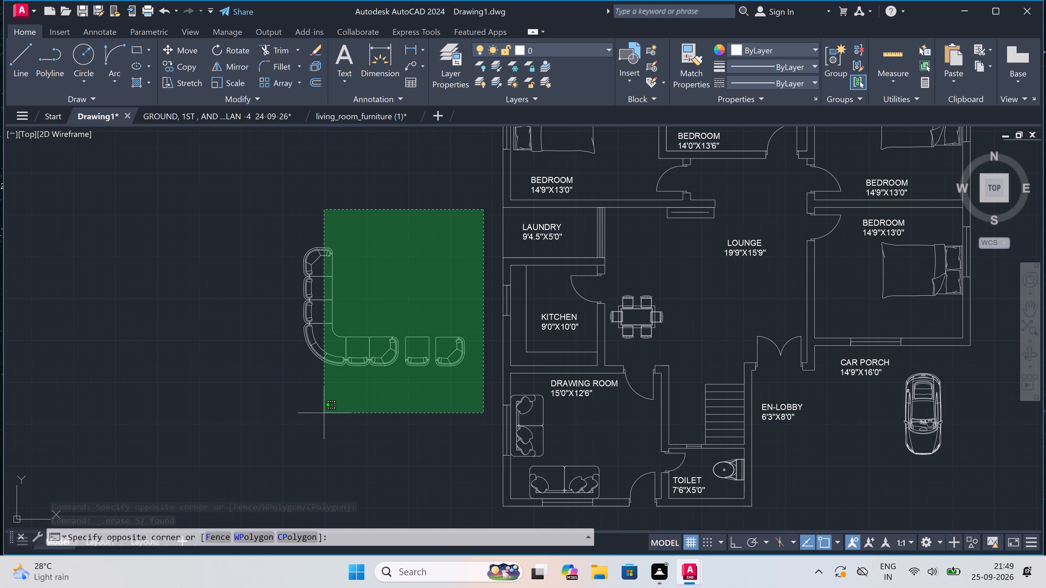
click(260, 380)
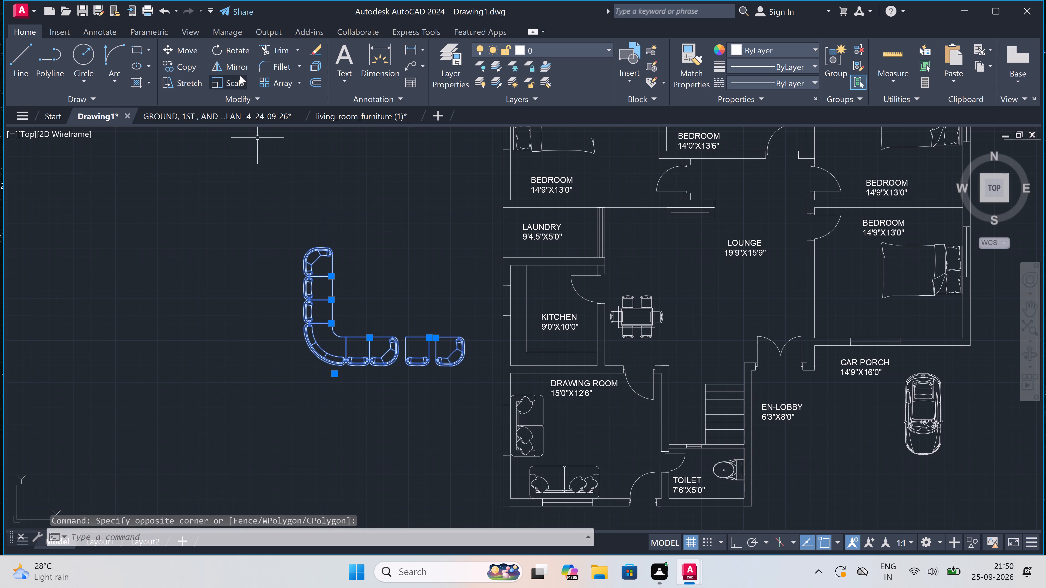
click(236, 81)
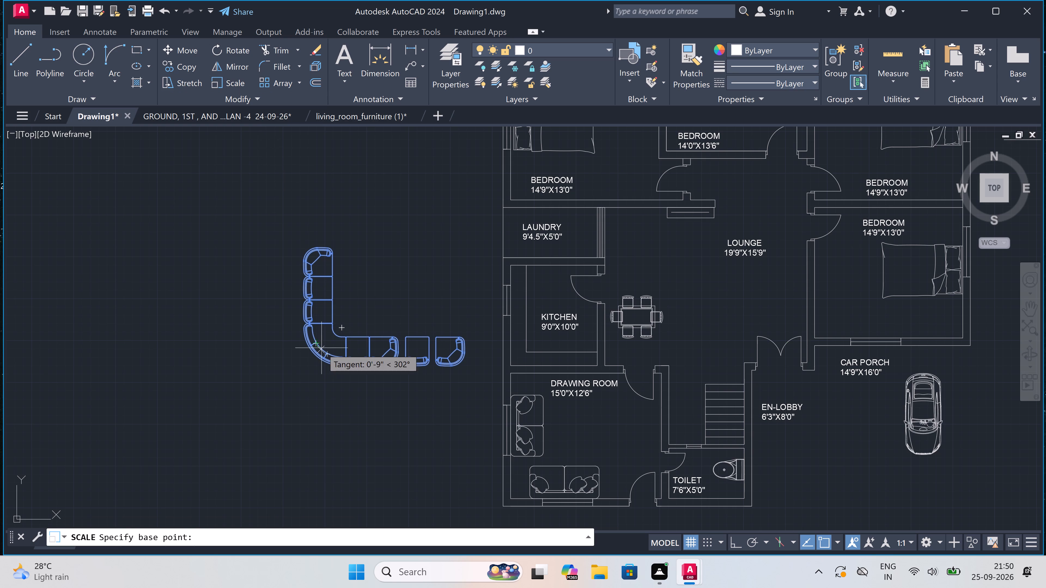
scroll(318, 343, up, 2)
click(318, 343)
scroll(330, 277, up, 2)
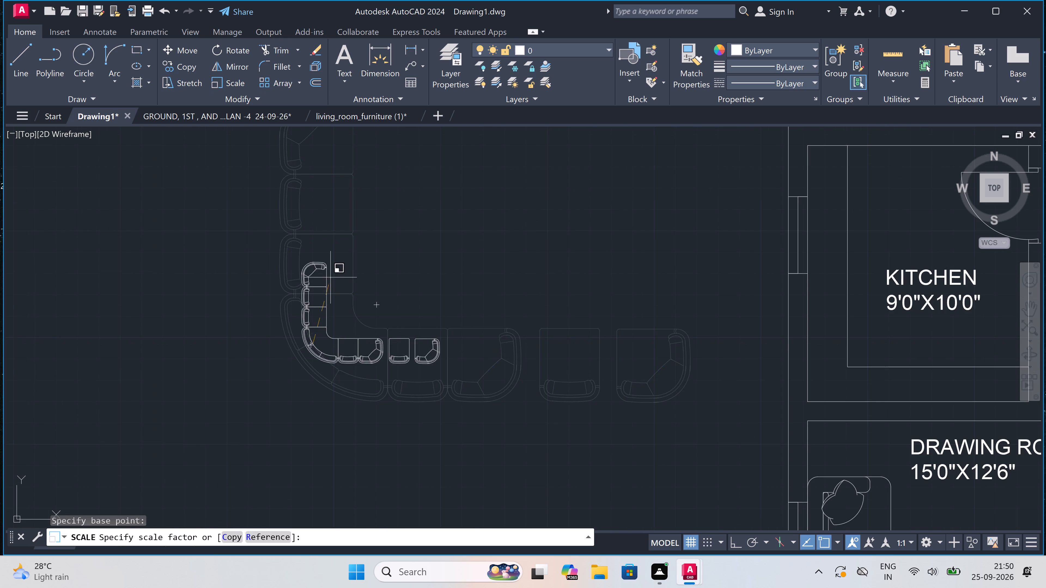
scroll(330, 277, down, 4)
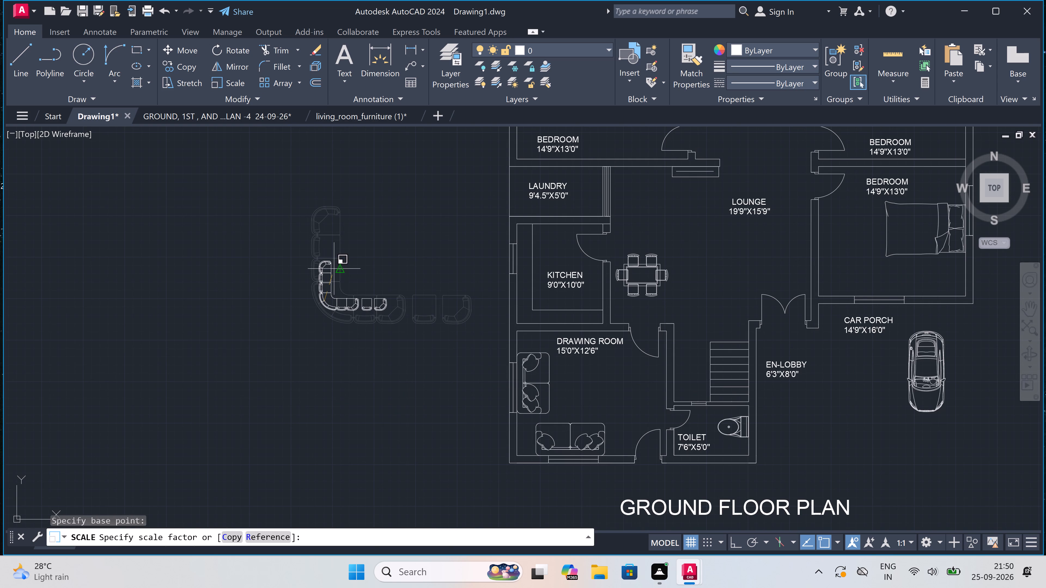
click(335, 268)
Move the L-shaped sofa and its two loose seats into the lounge, just east of the dining set and below the LOUNGE label.
drag(421, 243, 422, 243)
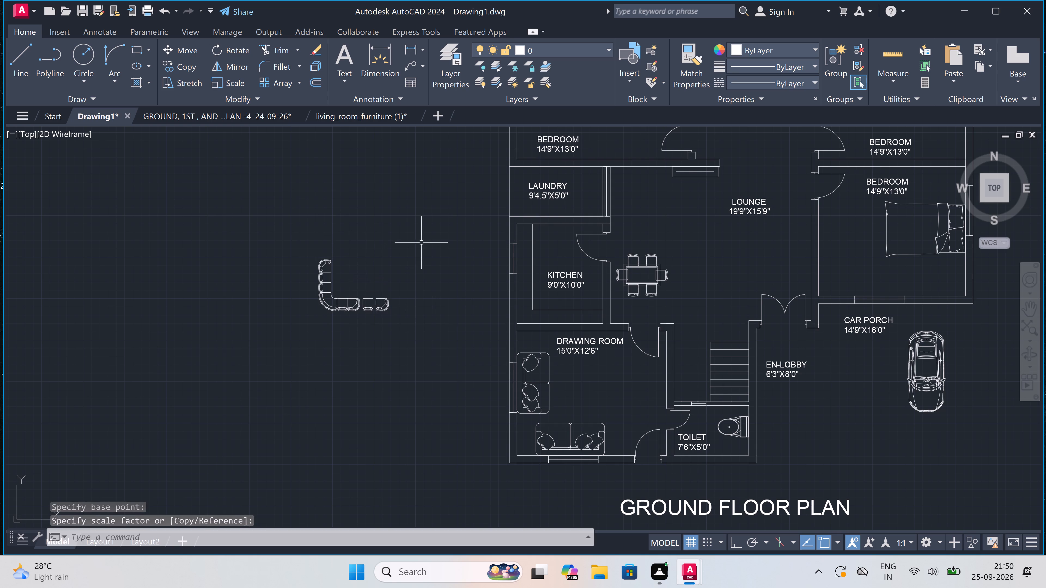
drag(422, 243, 421, 248)
click(421, 253)
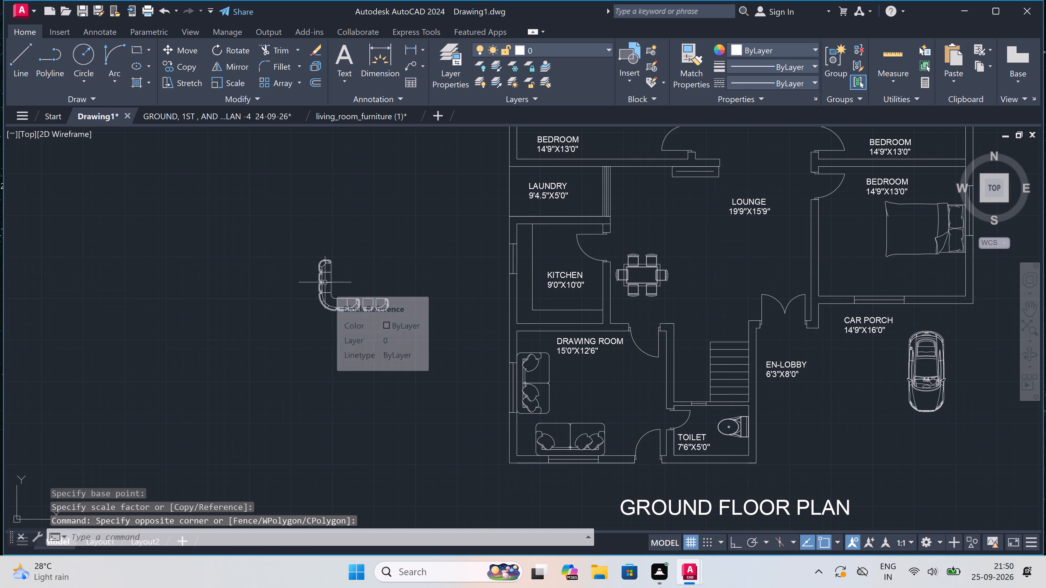
drag(430, 217, 413, 244)
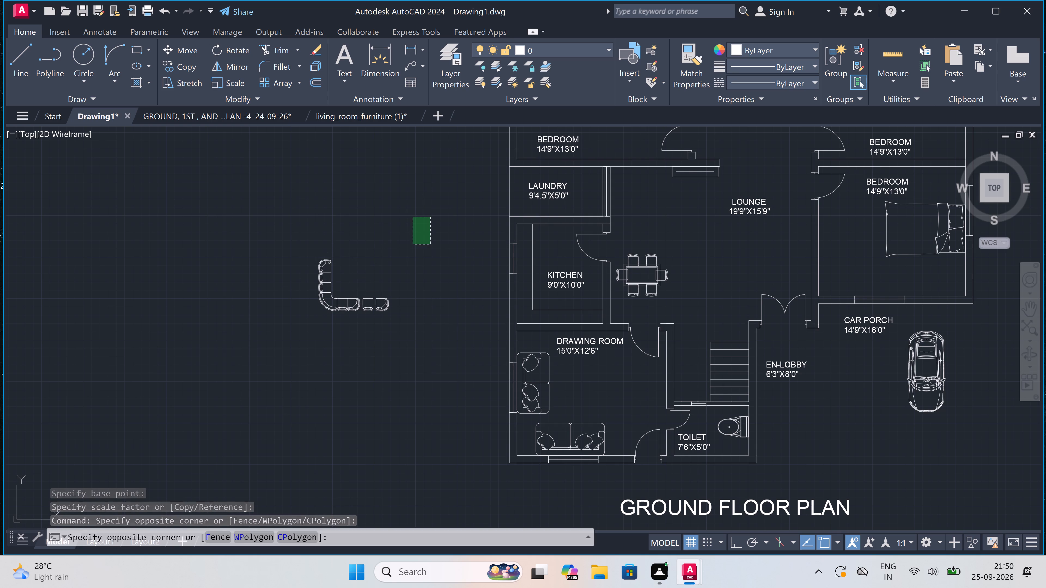
drag(162, 405, 163, 402)
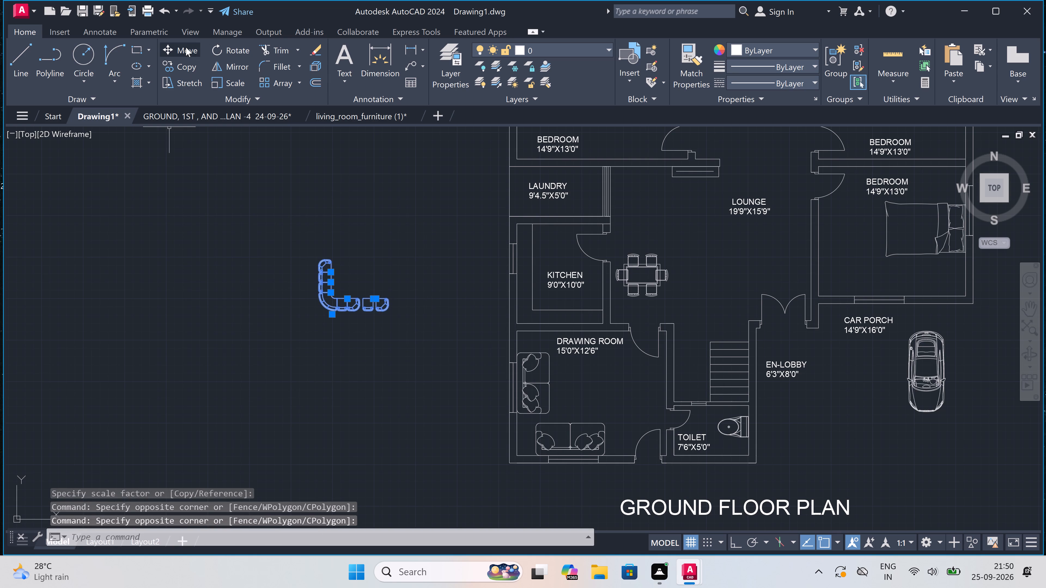
click(186, 47)
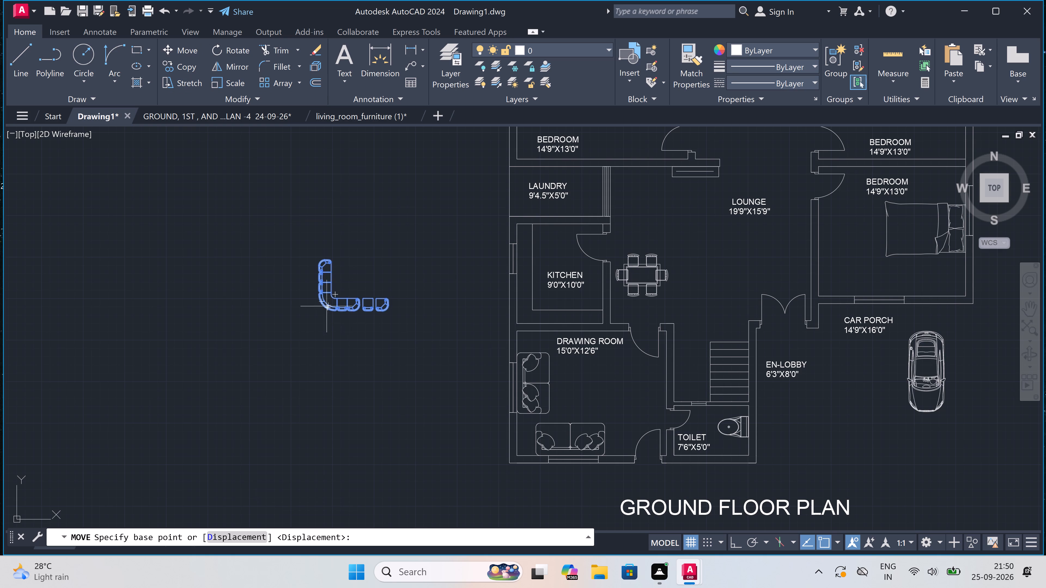
drag(327, 304, 332, 305)
drag(337, 305, 352, 304)
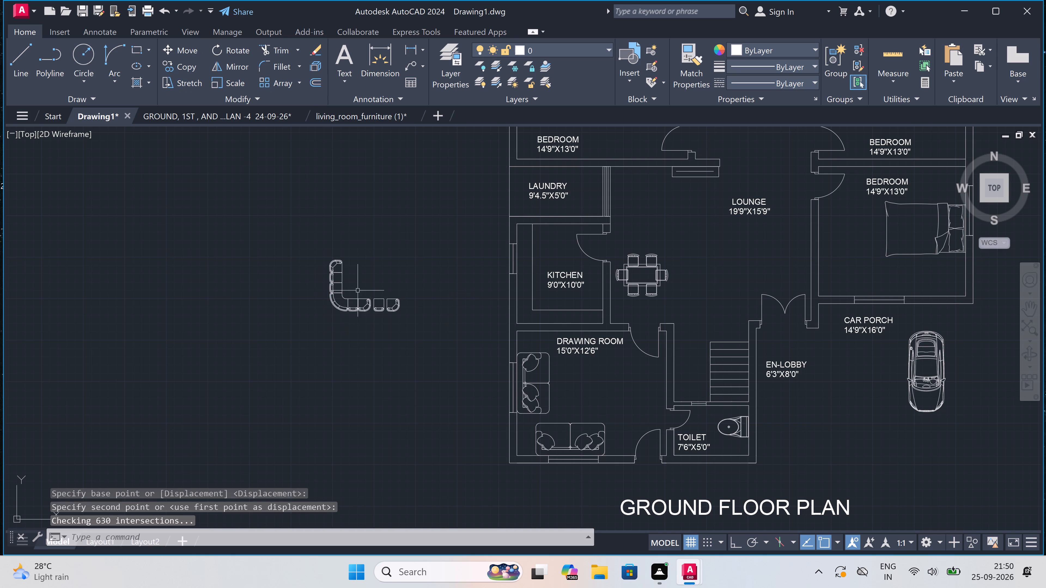
drag(419, 243, 417, 249)
click(268, 353)
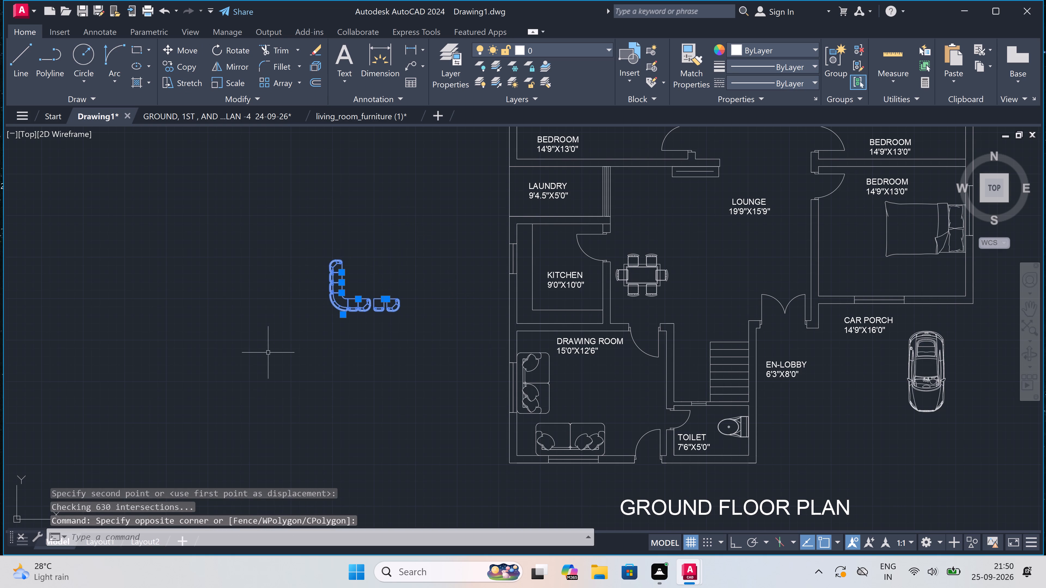
click(187, 47)
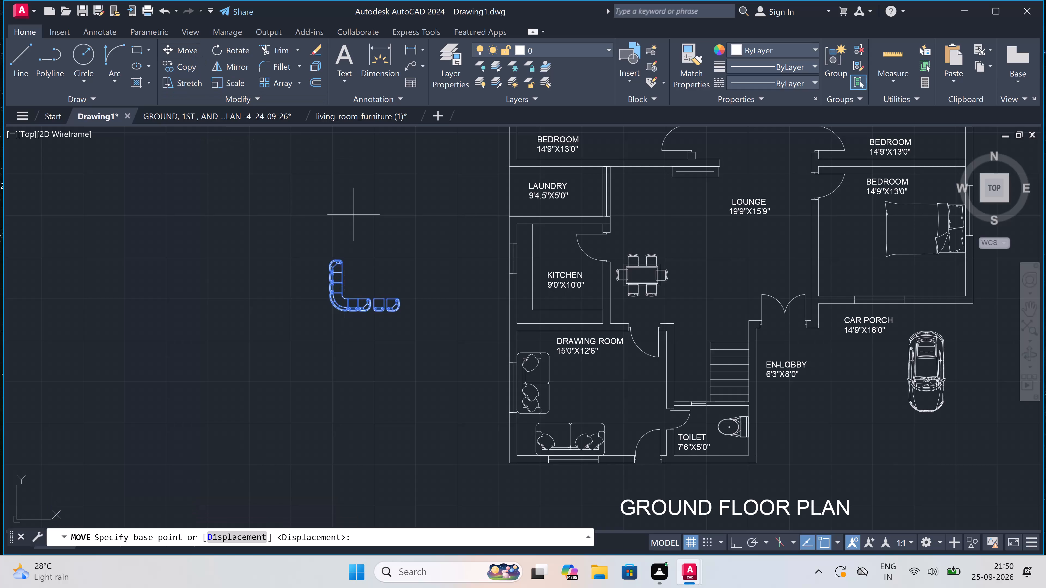
drag(332, 284, 334, 284)
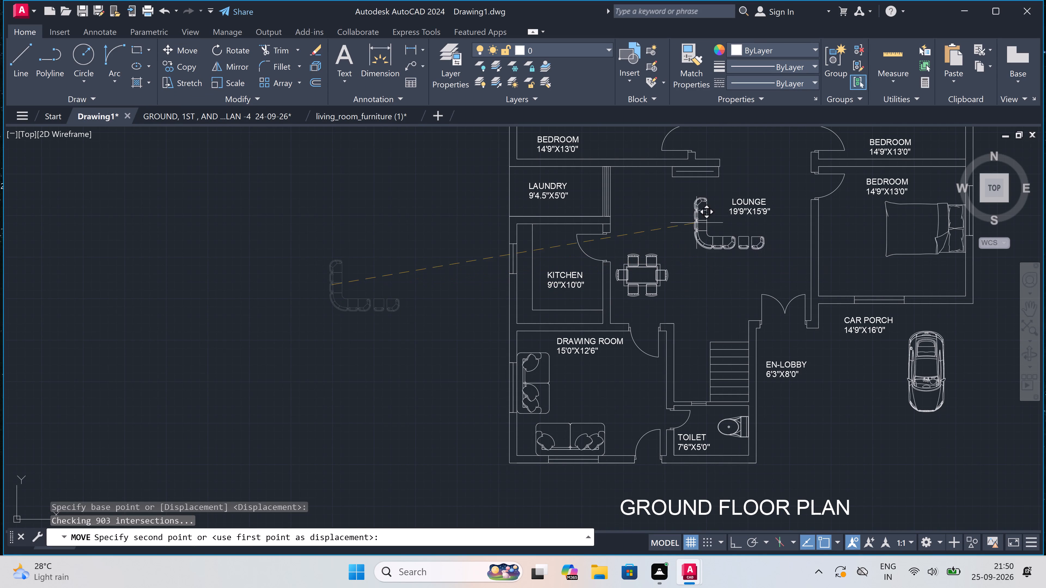
click(684, 249)
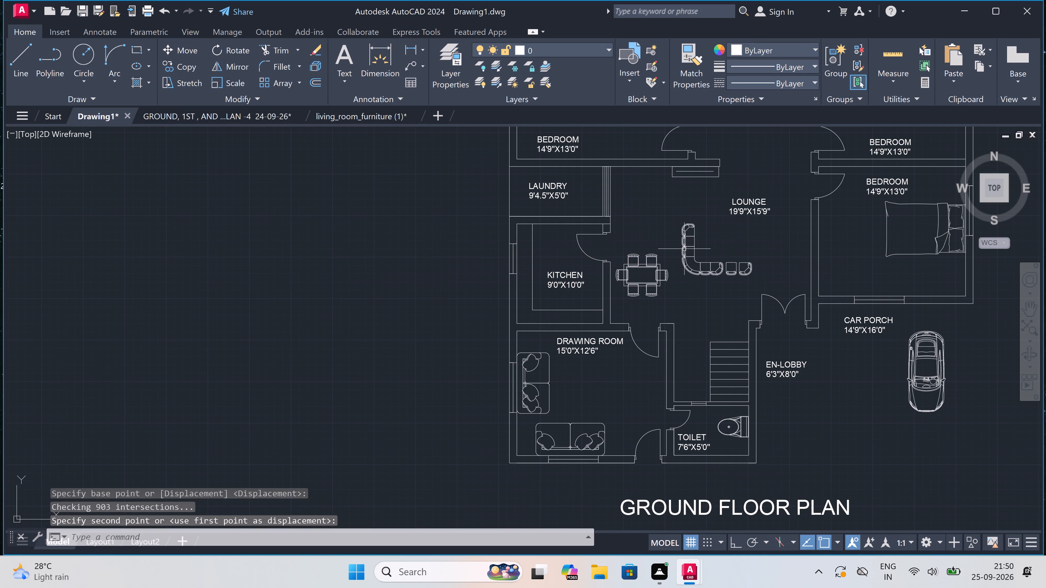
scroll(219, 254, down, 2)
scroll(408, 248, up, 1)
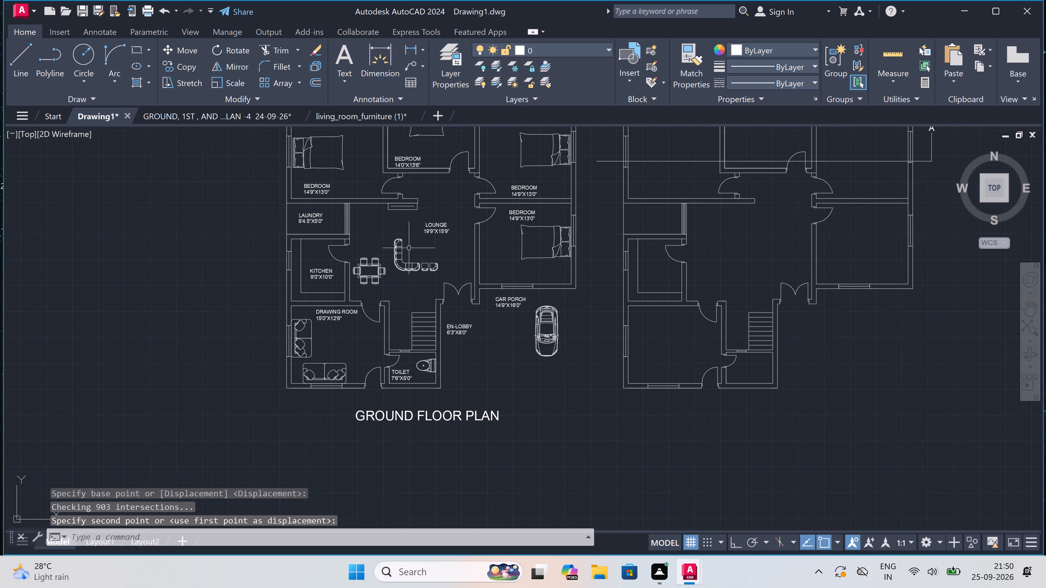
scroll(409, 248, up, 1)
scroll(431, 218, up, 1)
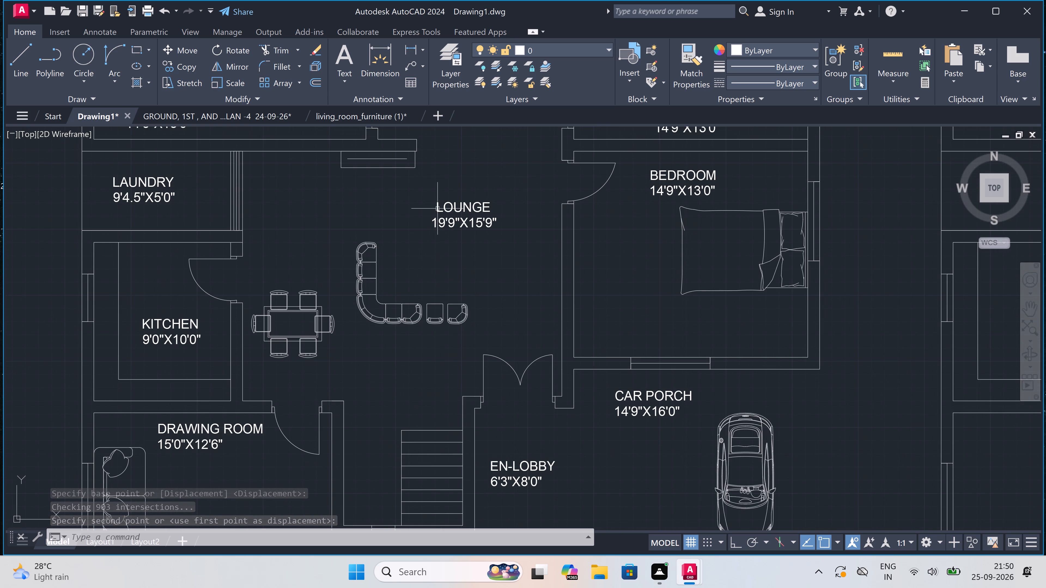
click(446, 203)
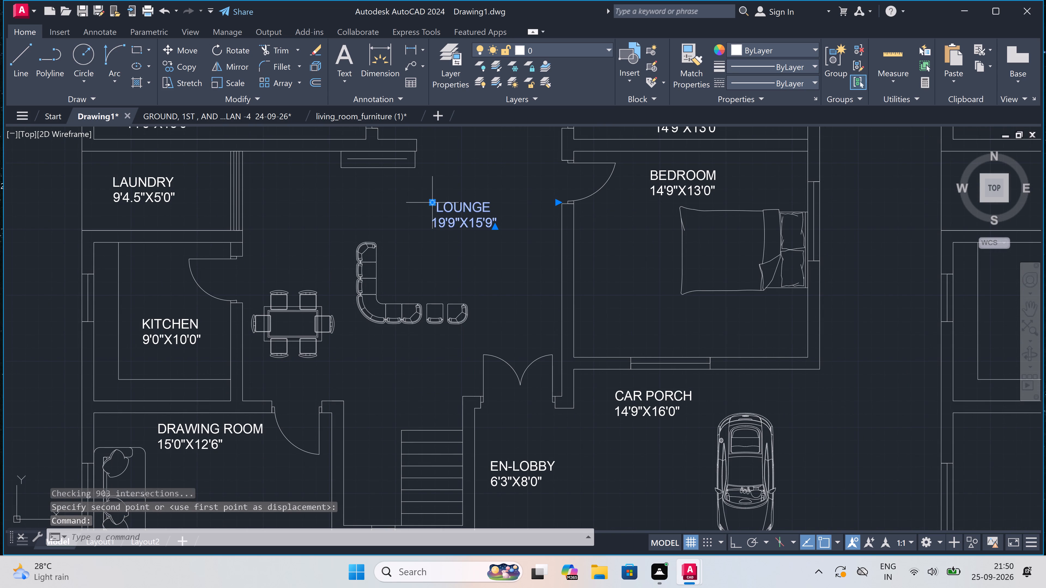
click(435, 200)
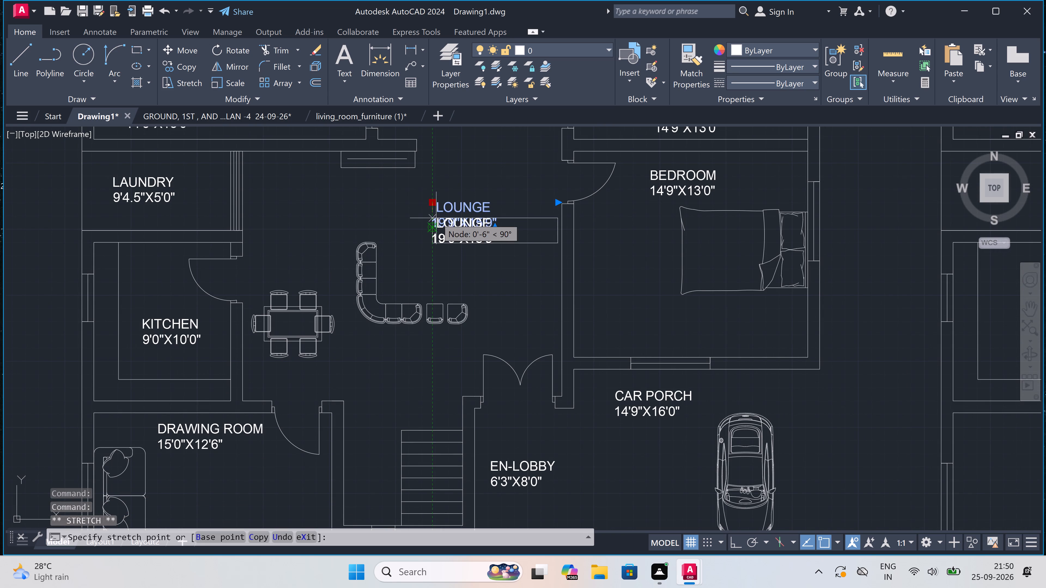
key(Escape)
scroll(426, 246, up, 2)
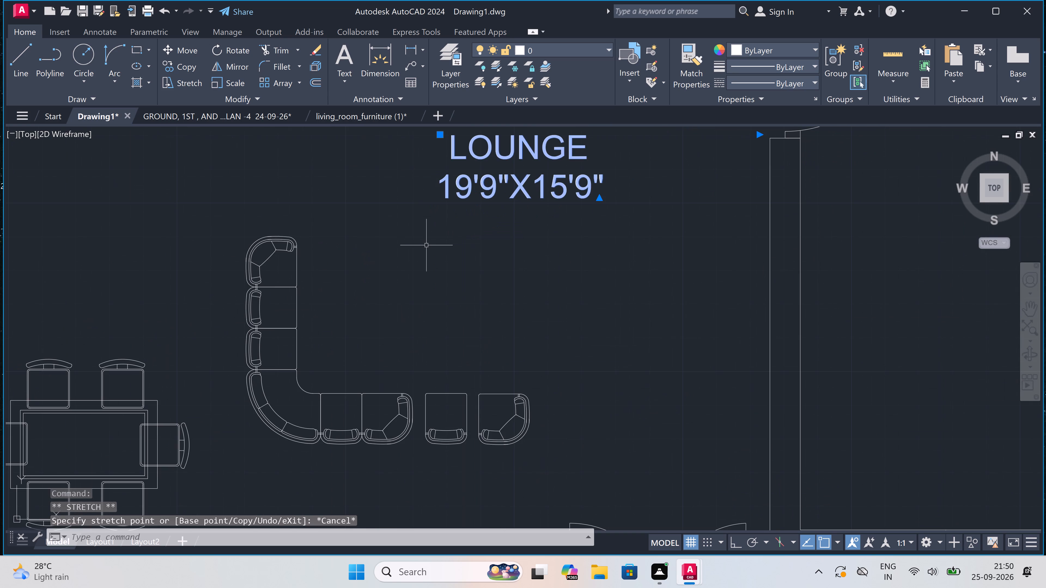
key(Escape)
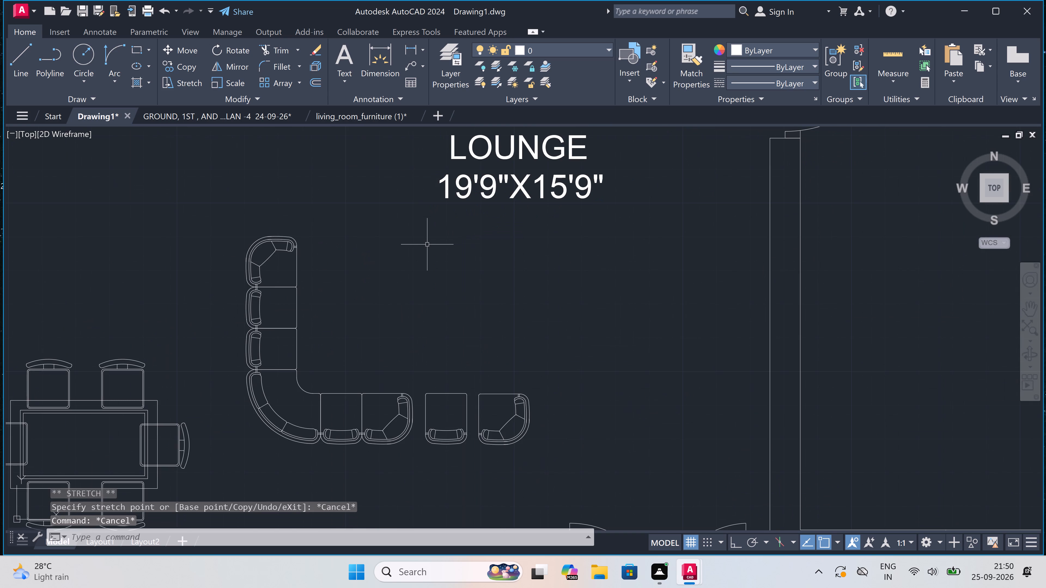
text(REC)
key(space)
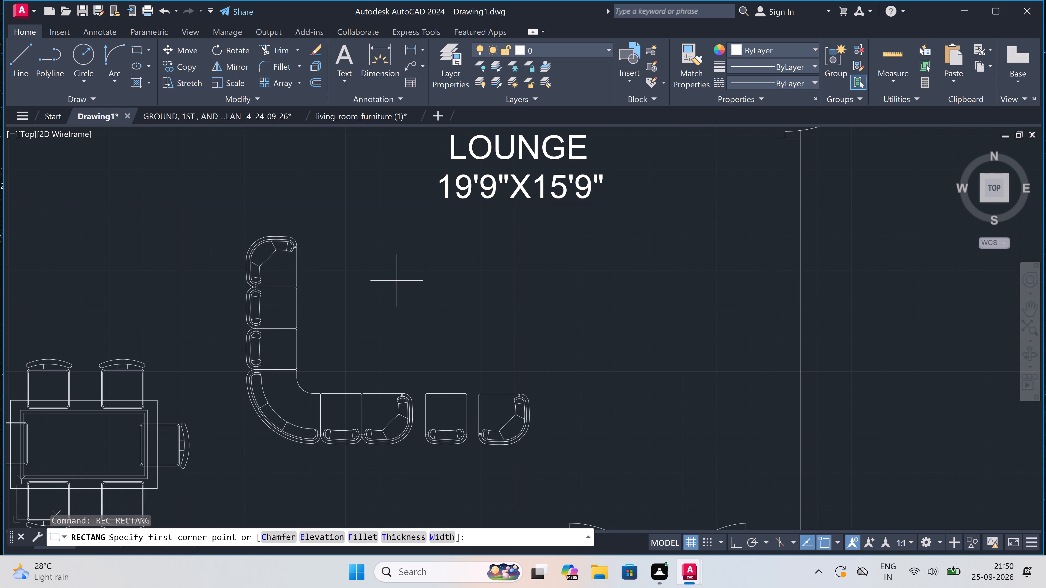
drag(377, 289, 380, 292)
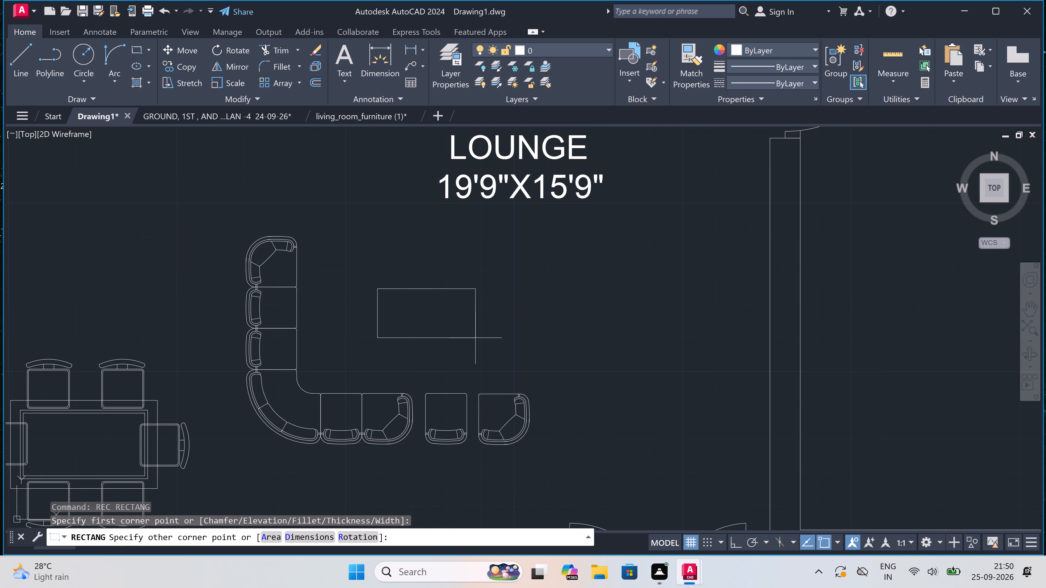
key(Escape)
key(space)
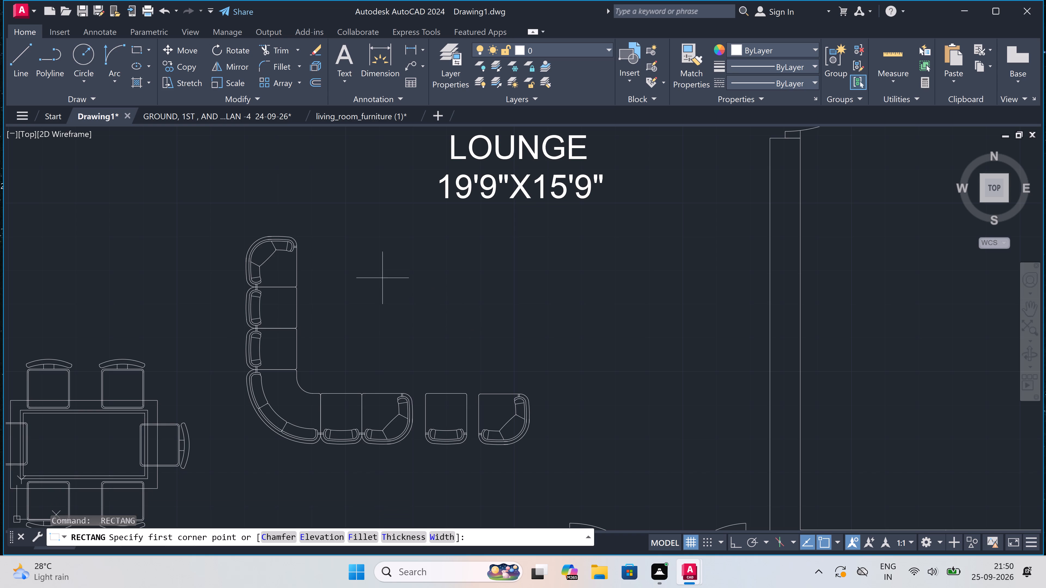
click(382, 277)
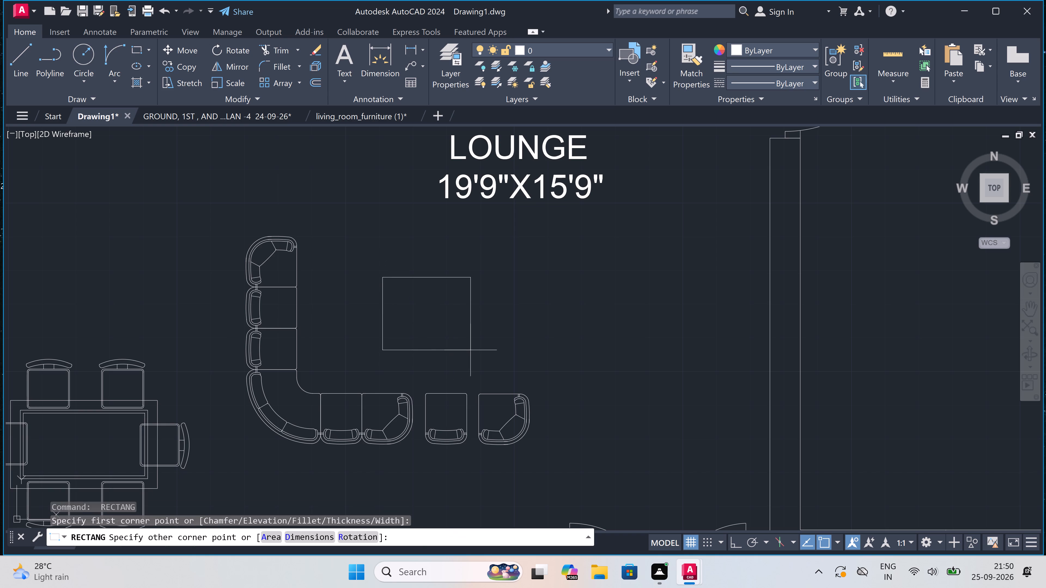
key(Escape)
Draw a freehand rectangle as a coffee table in the open corner of the L-shaped sofa in the lounge.
key(space)
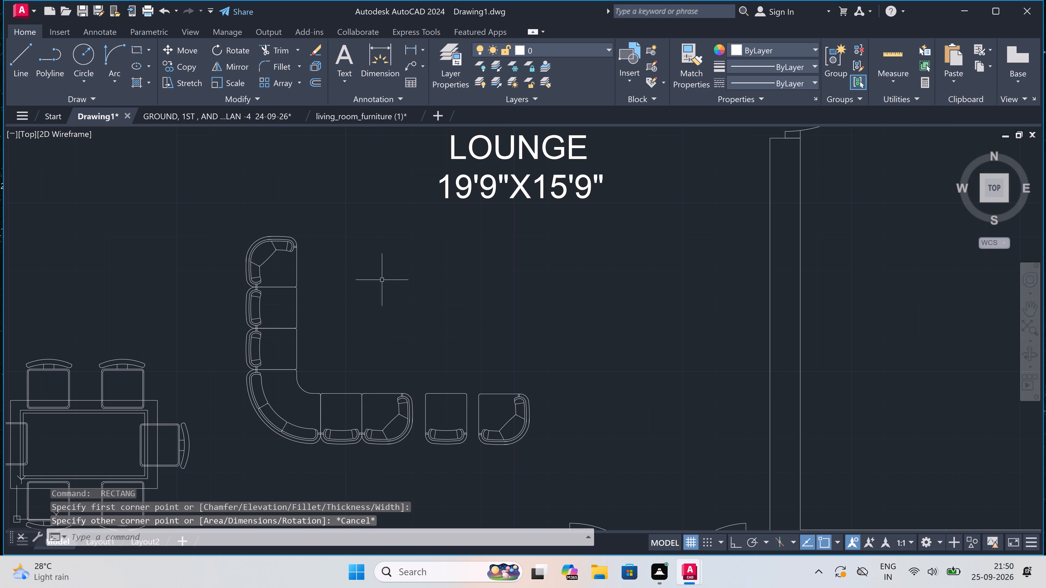
drag(359, 270, 363, 276)
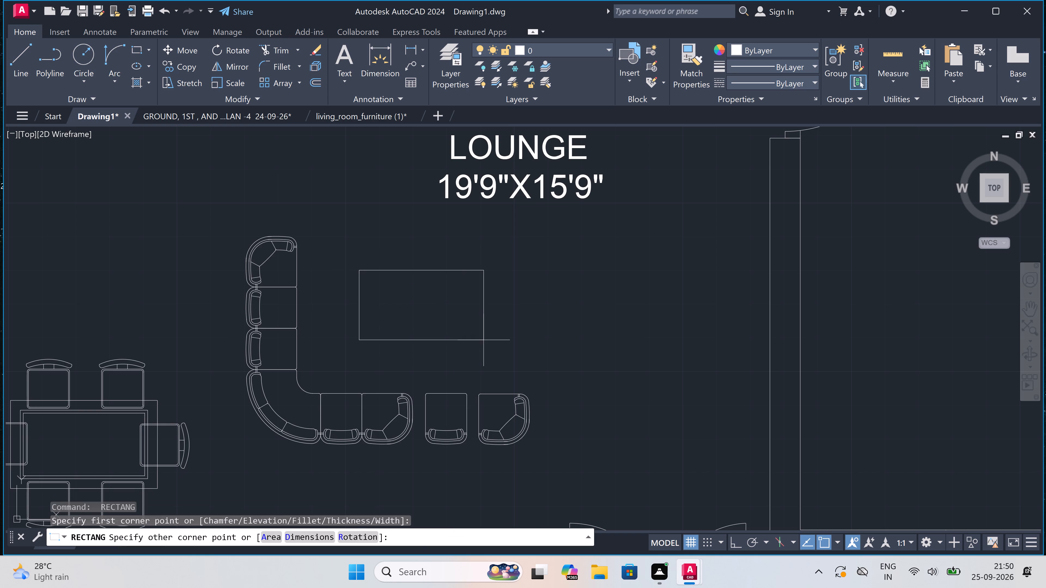
click(484, 334)
Move the BEDROOM 14'0"X13'6" label slightly up, away from the bottom wall of the top middle bedroom in the ground floor plan.
scroll(474, 297, down, 4)
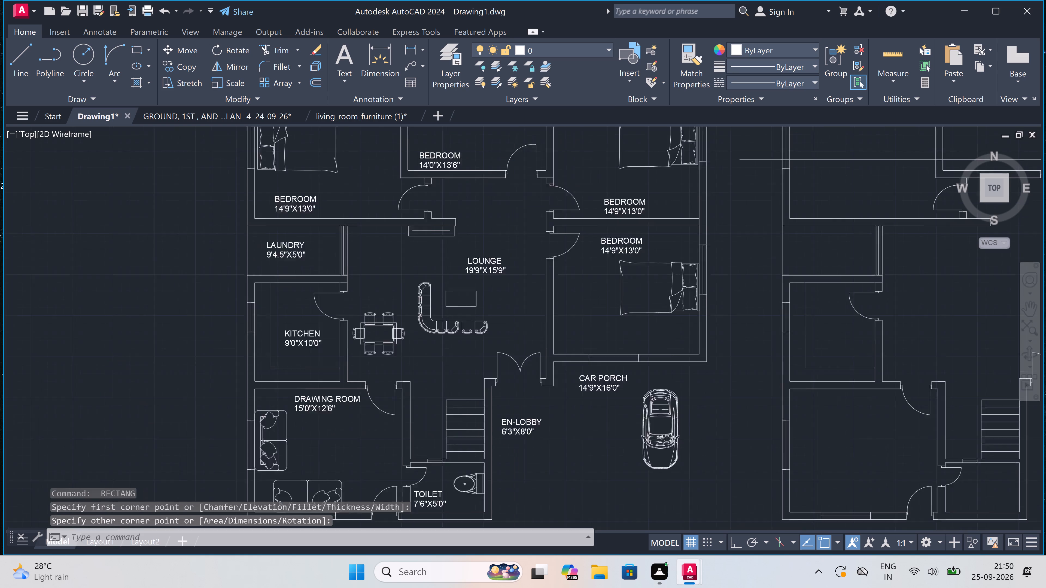
scroll(474, 297, down, 3)
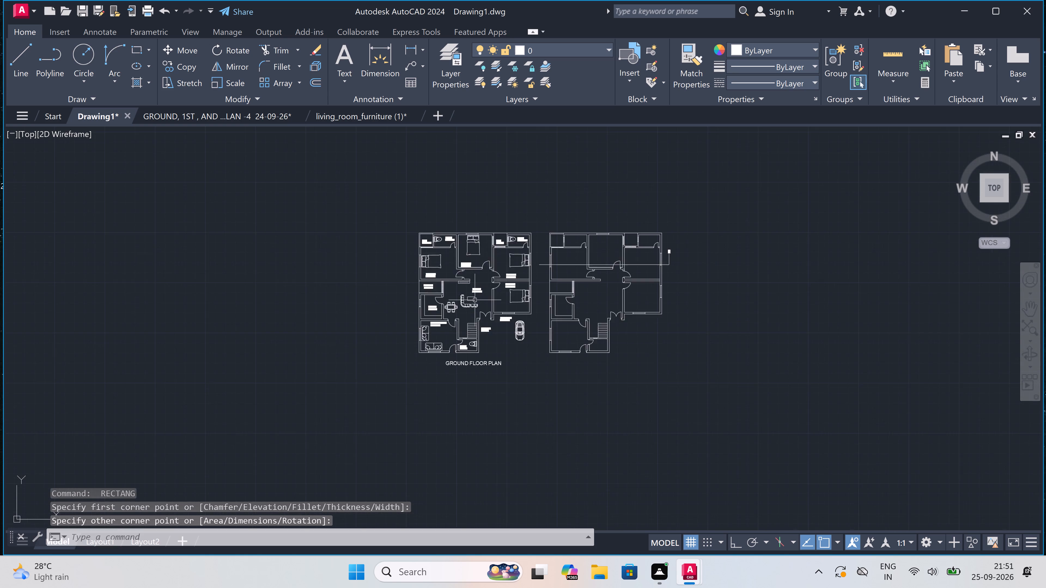
scroll(557, 291, up, 2)
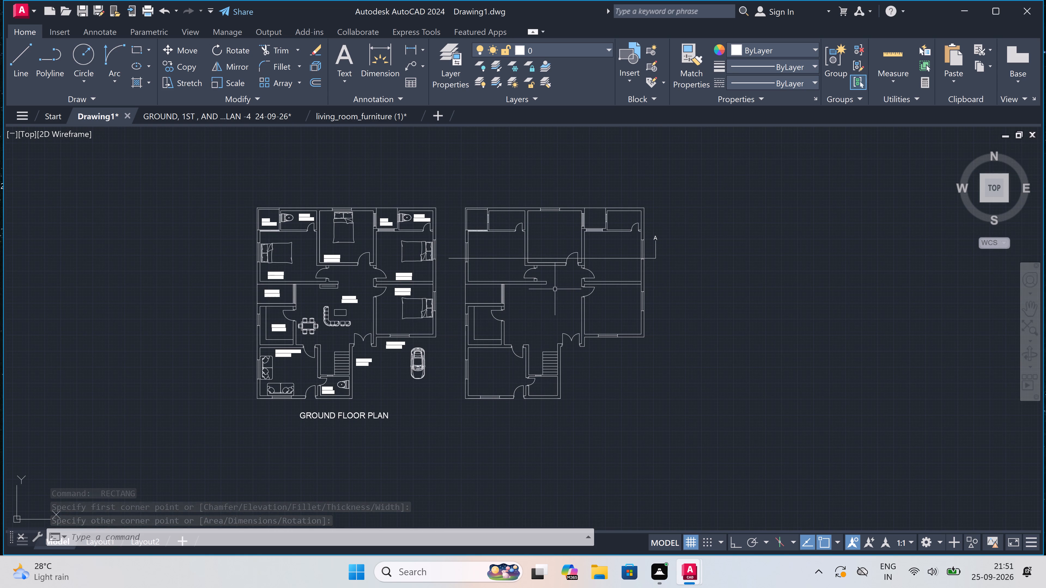
scroll(292, 216, up, 2)
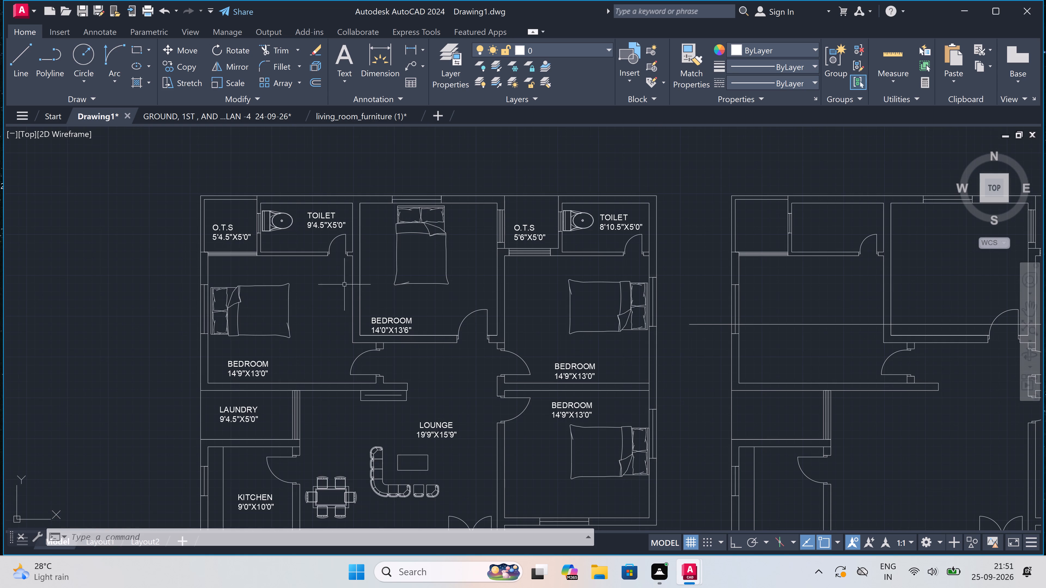
scroll(360, 312, up, 2)
double_click(380, 327)
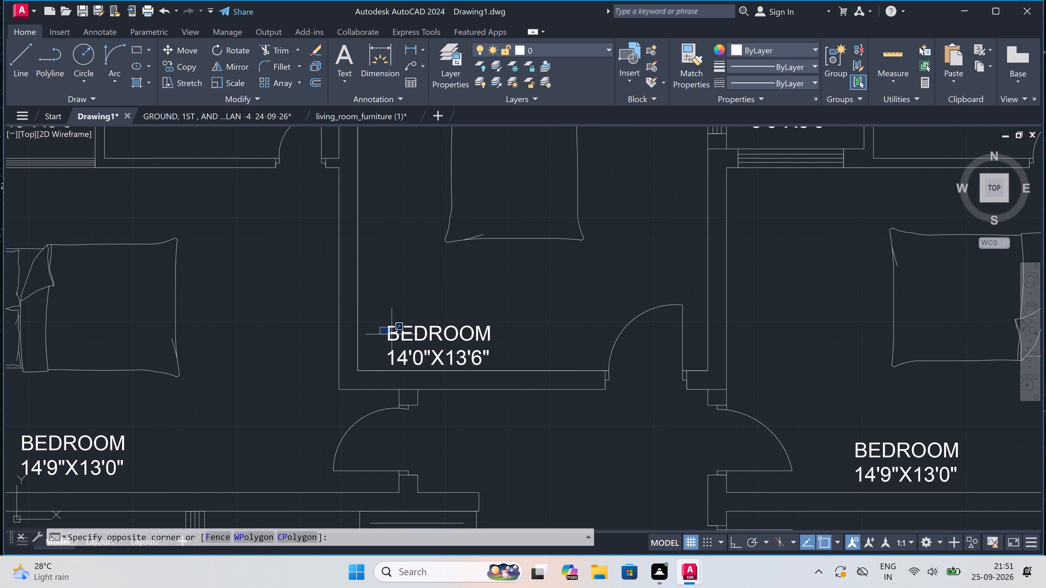
click(398, 338)
click(398, 337)
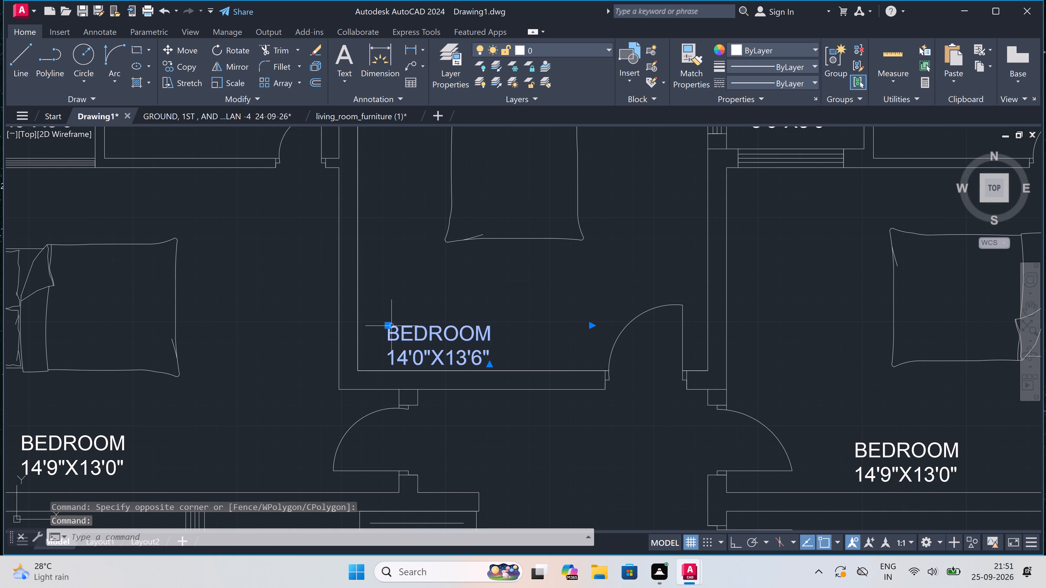
click(391, 325)
click(385, 303)
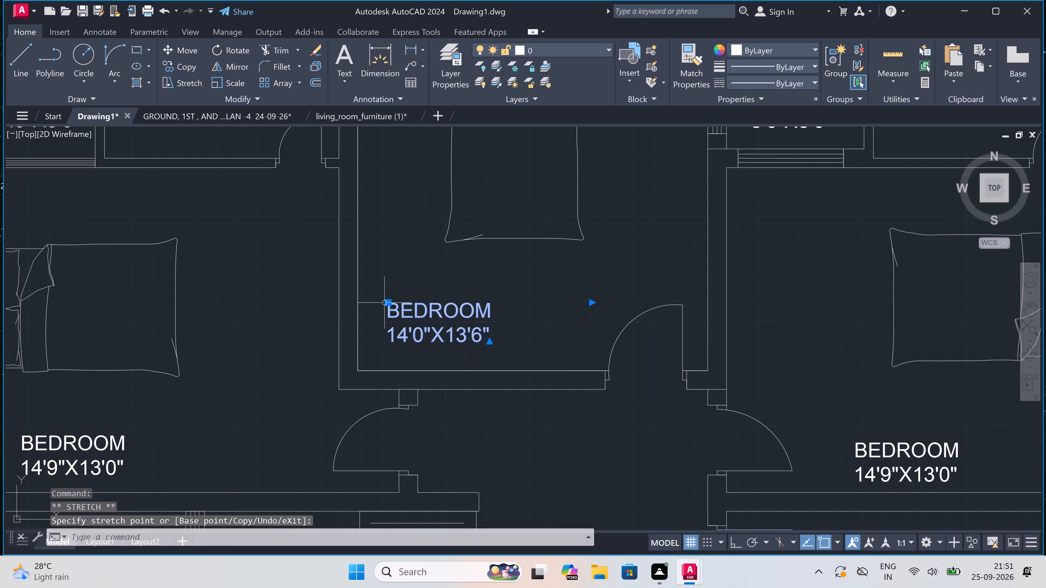
key(Escape)
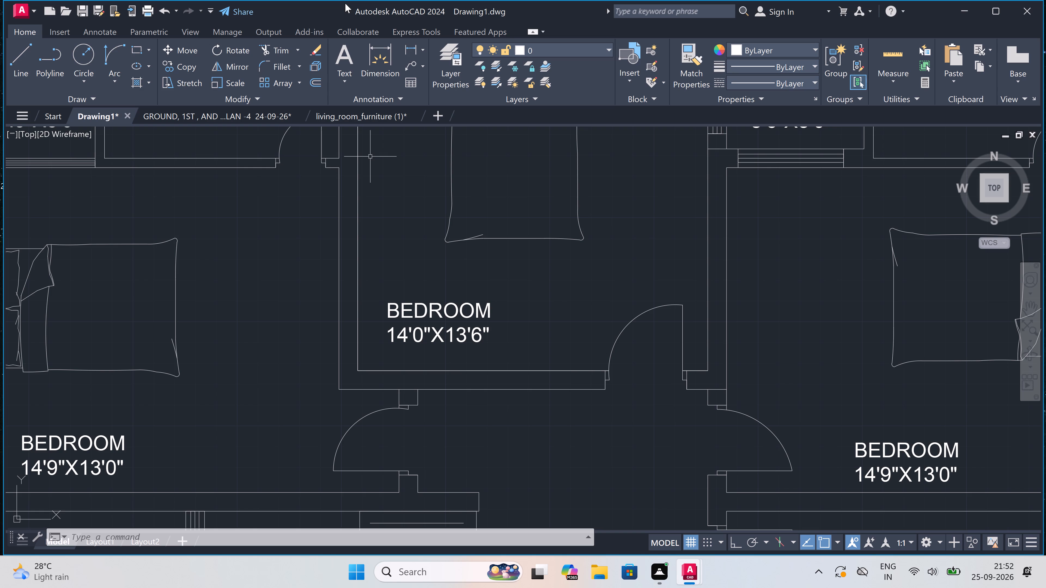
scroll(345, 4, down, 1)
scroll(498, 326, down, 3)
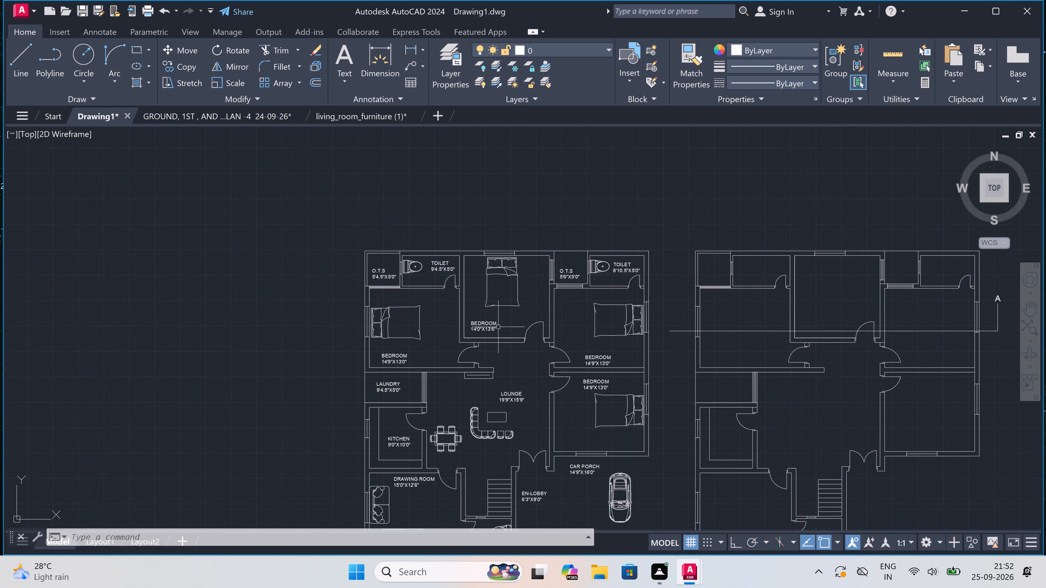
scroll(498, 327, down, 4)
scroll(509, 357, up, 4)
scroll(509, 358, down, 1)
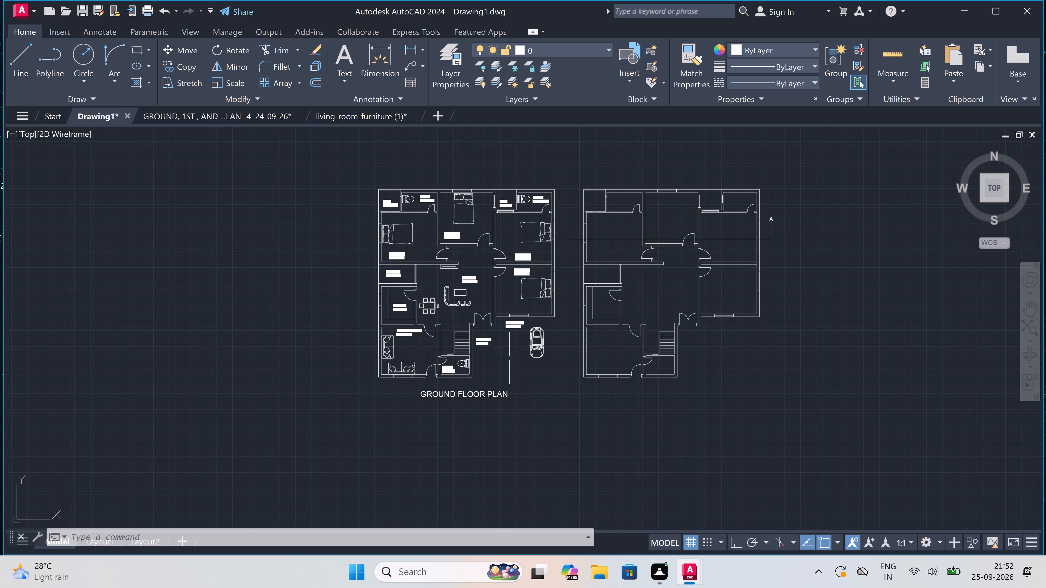
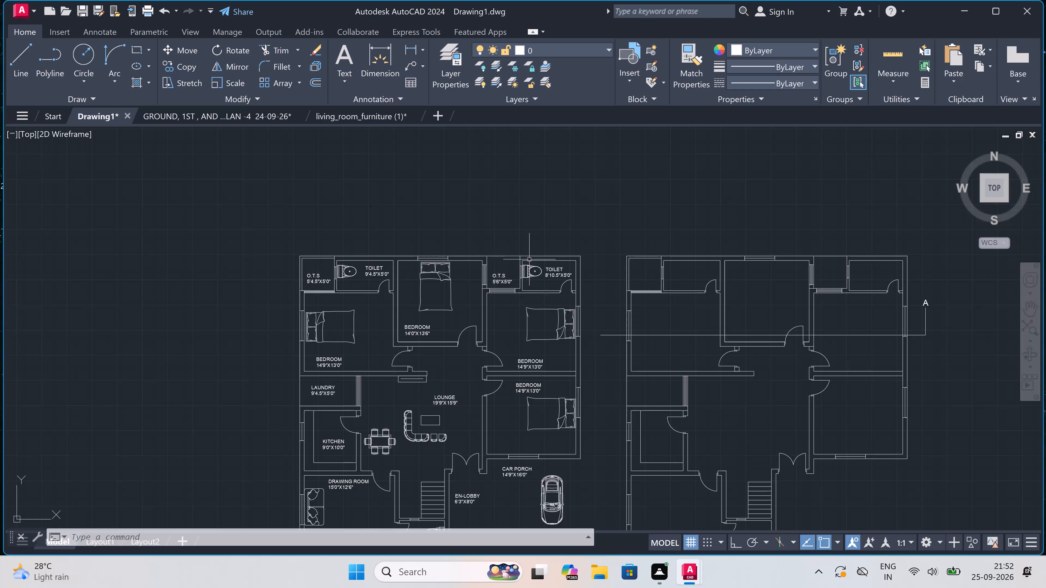
Draw vertical construction lines through the drawing room's outer front corner, both front window edges and both front door opening edges.
scroll(529, 259, down, 2)
scroll(527, 302, up, 2)
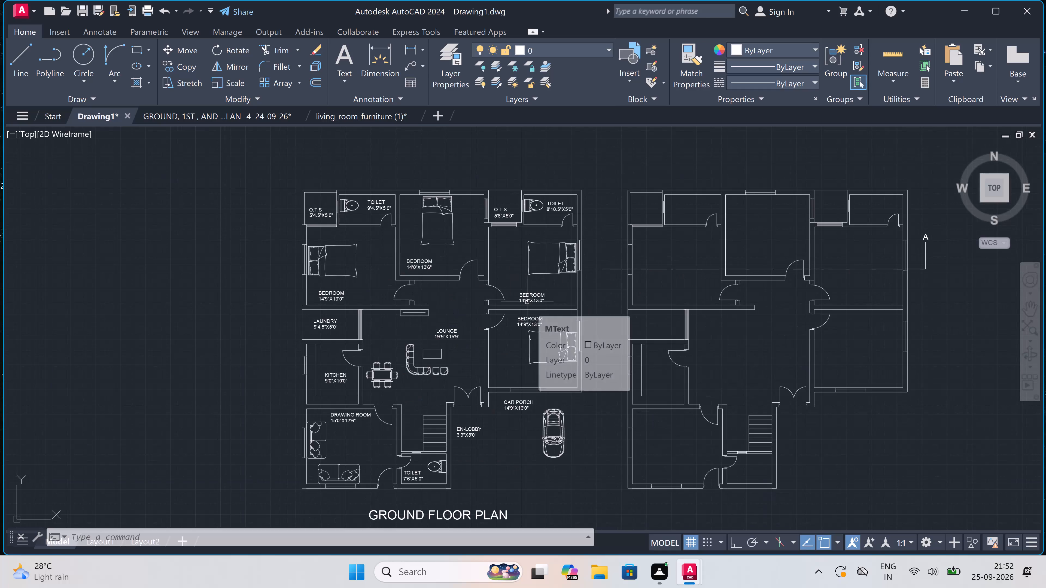
text(XL)
key(space)
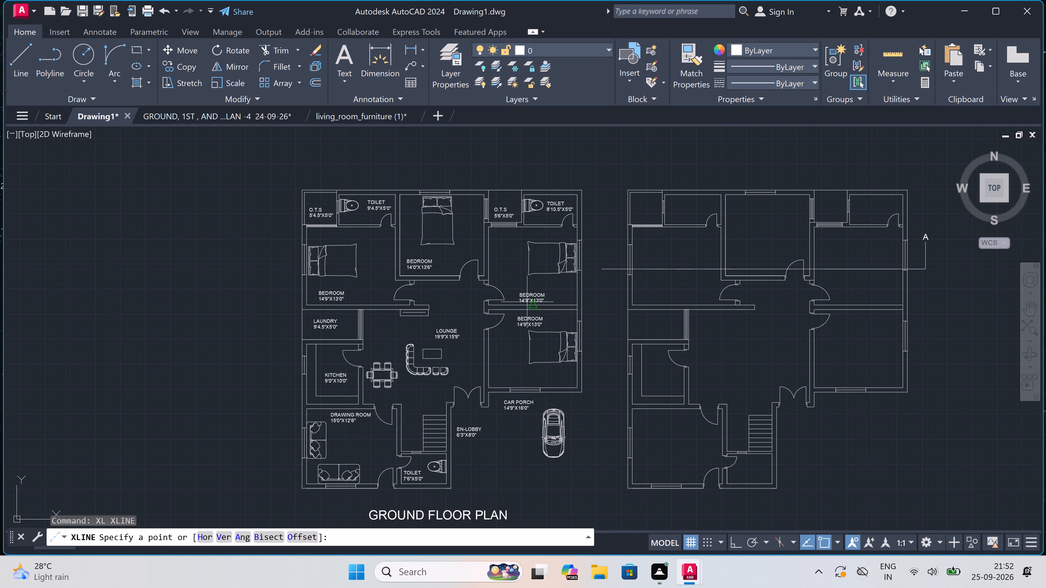
click(224, 537)
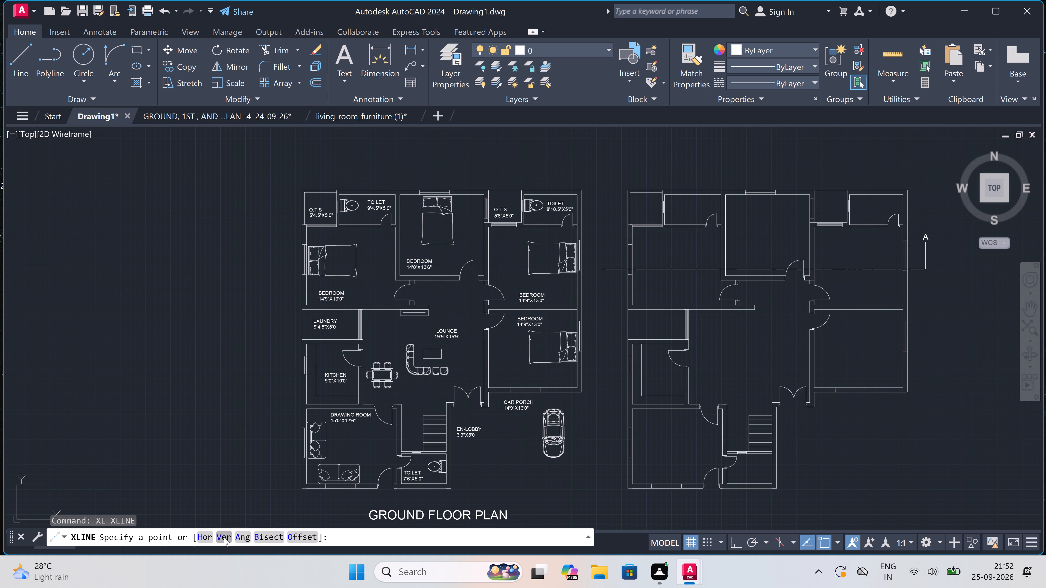
scroll(290, 500, up, 2)
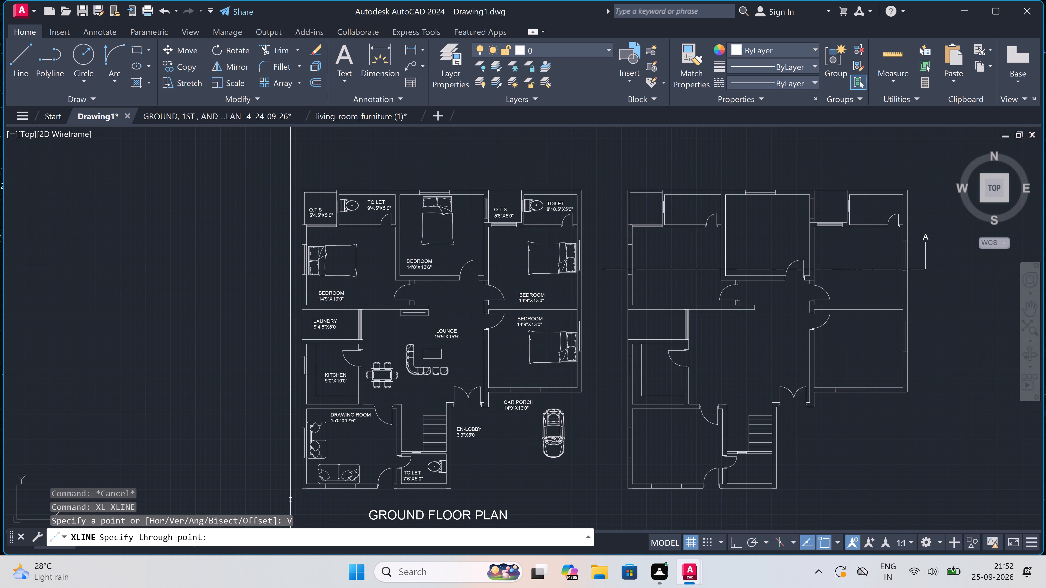
click(317, 469)
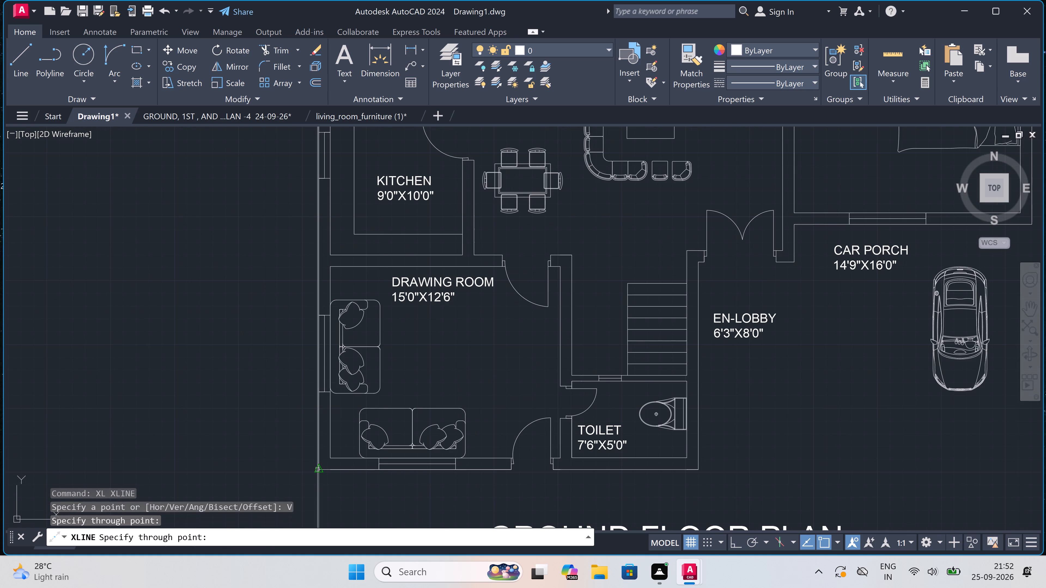
double_click(378, 468)
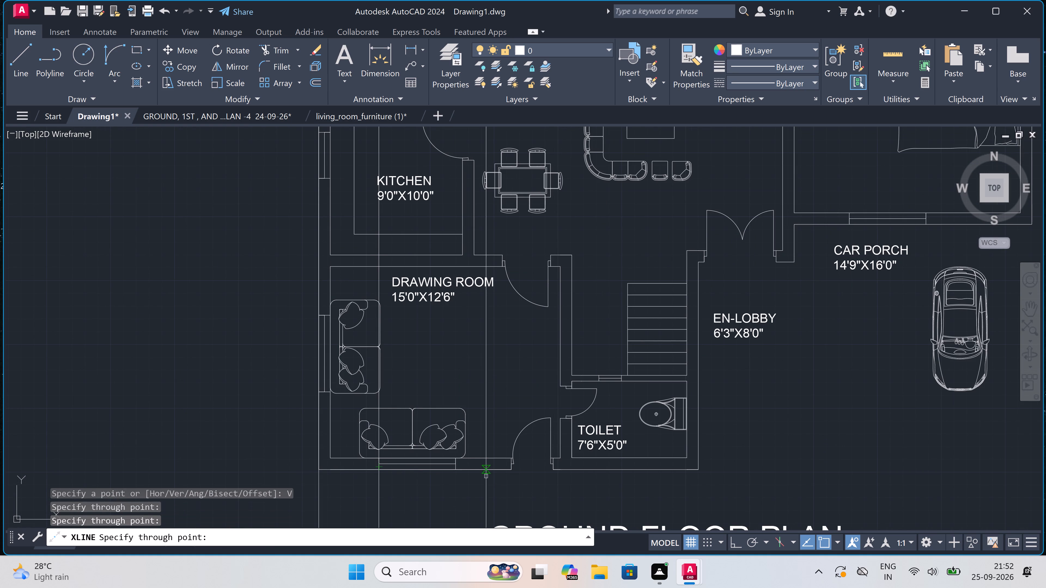
click(451, 473)
click(508, 475)
drag(510, 475, 516, 475)
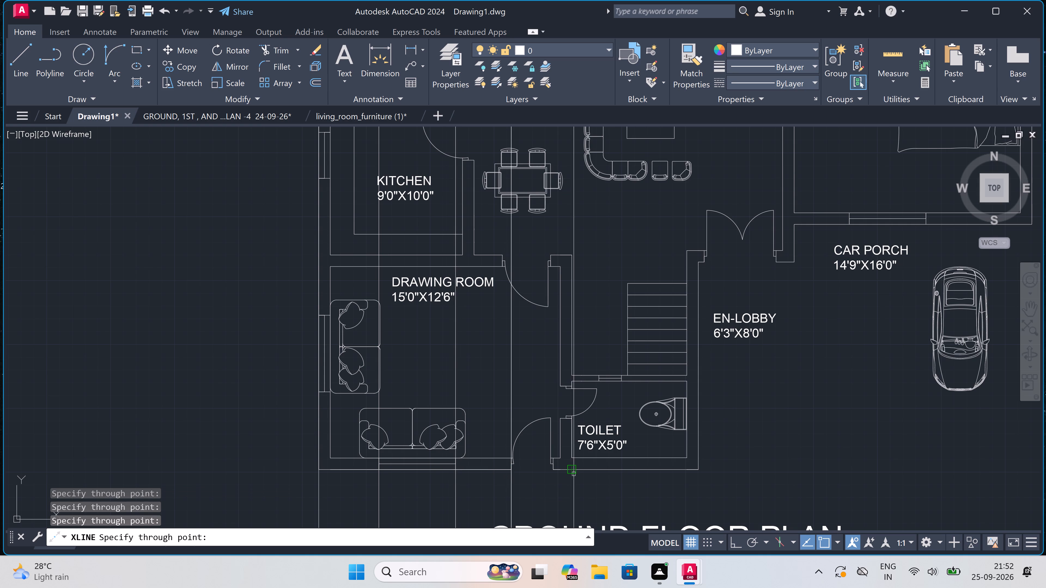
click(551, 469)
scroll(482, 462, down, 4)
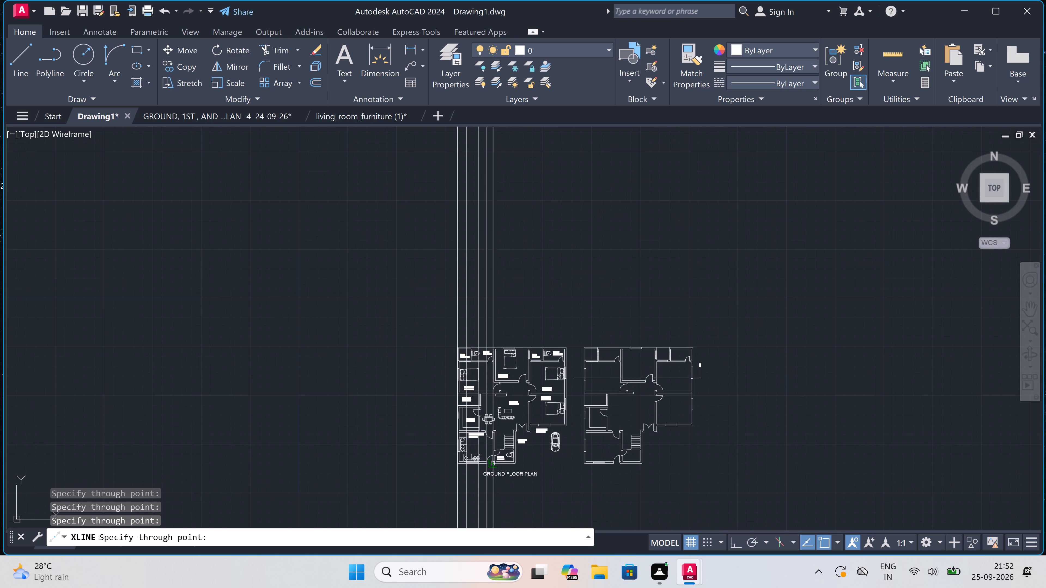
Add vertical construction lines through the toilet's outer front corner and both jambs of the entrance lobby's double door.
scroll(552, 471, up, 3)
scroll(393, 472, up, 2)
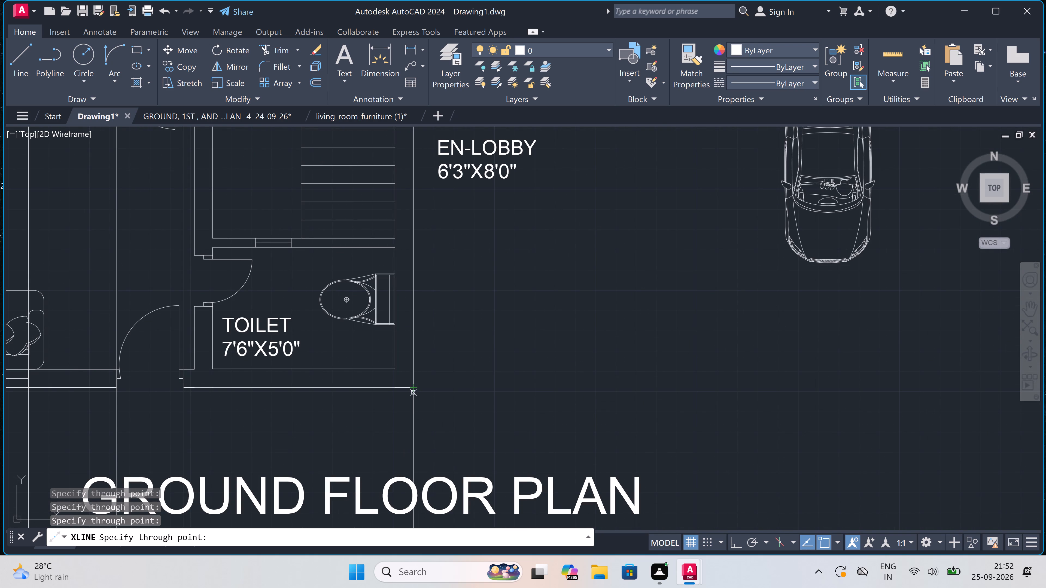
click(411, 390)
scroll(411, 390, down, 4)
scroll(414, 349, up, 3)
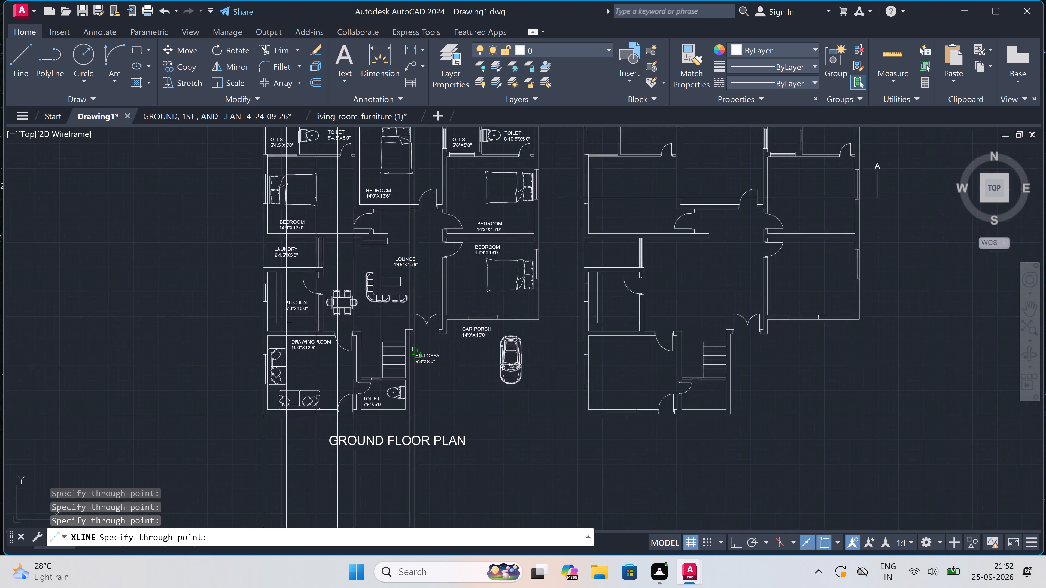
scroll(401, 299, up, 4)
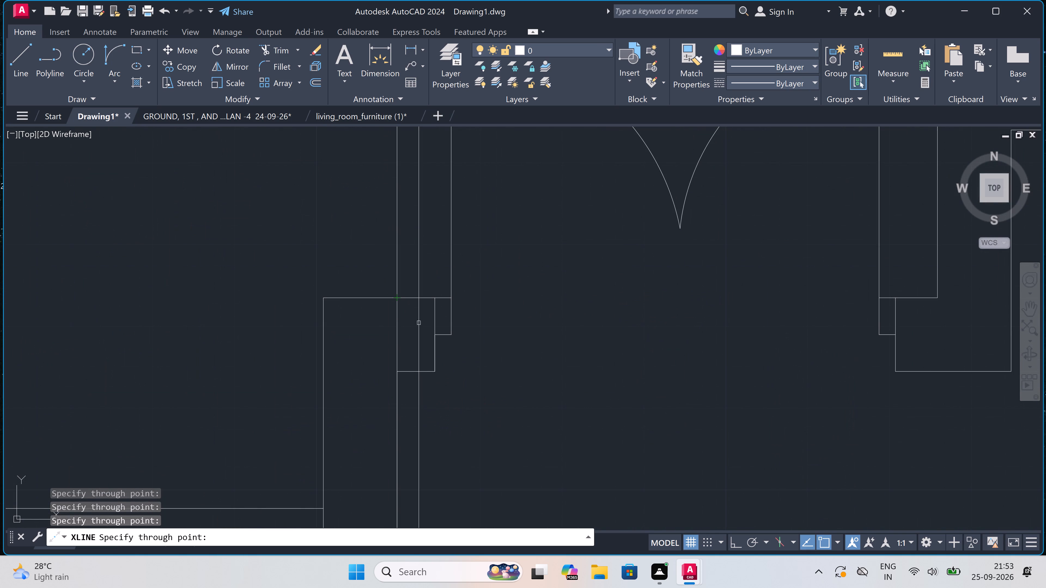
click(432, 373)
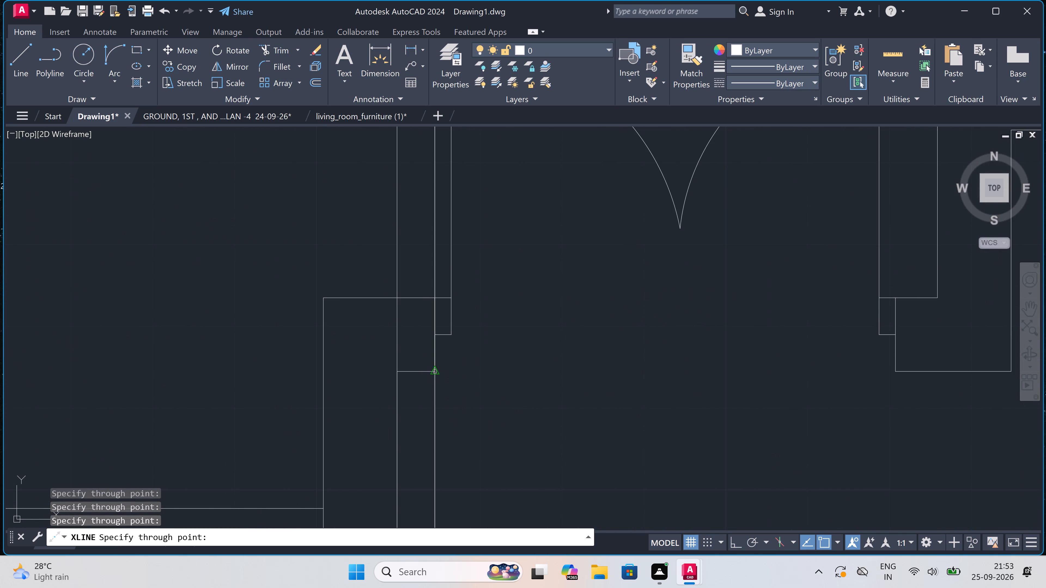
scroll(432, 373, down, 4)
scroll(573, 378, up, 2)
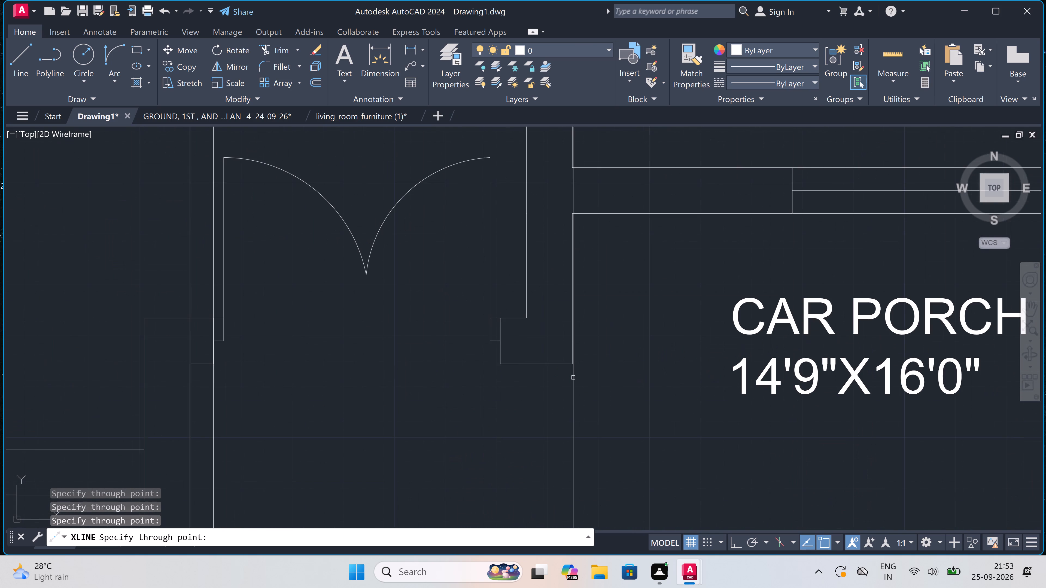
click(504, 360)
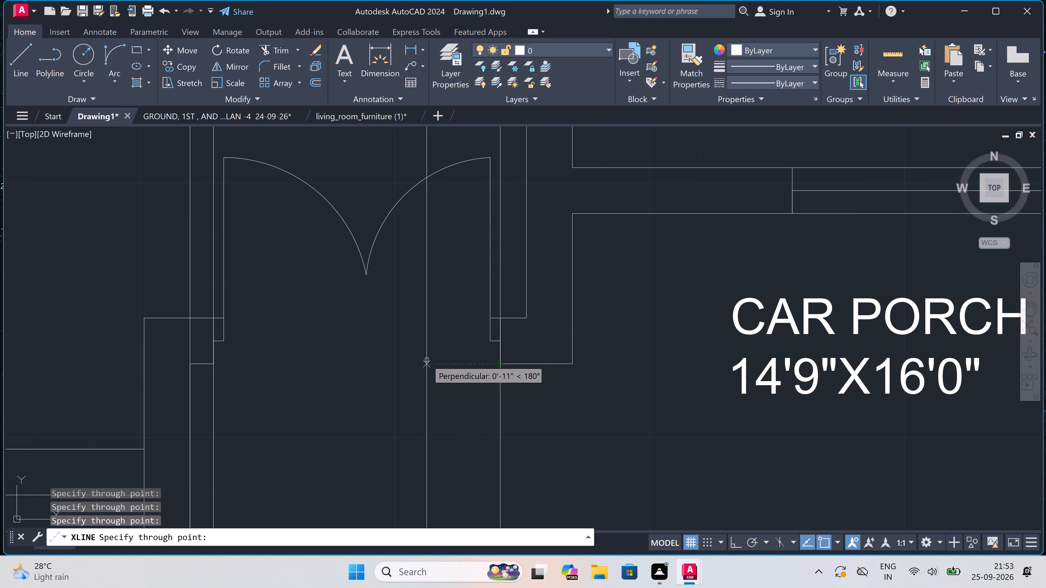
Add vertical construction lines through both edges of the bedroom window facing the car porch and that bedroom's outer corner.
scroll(427, 360, down, 5)
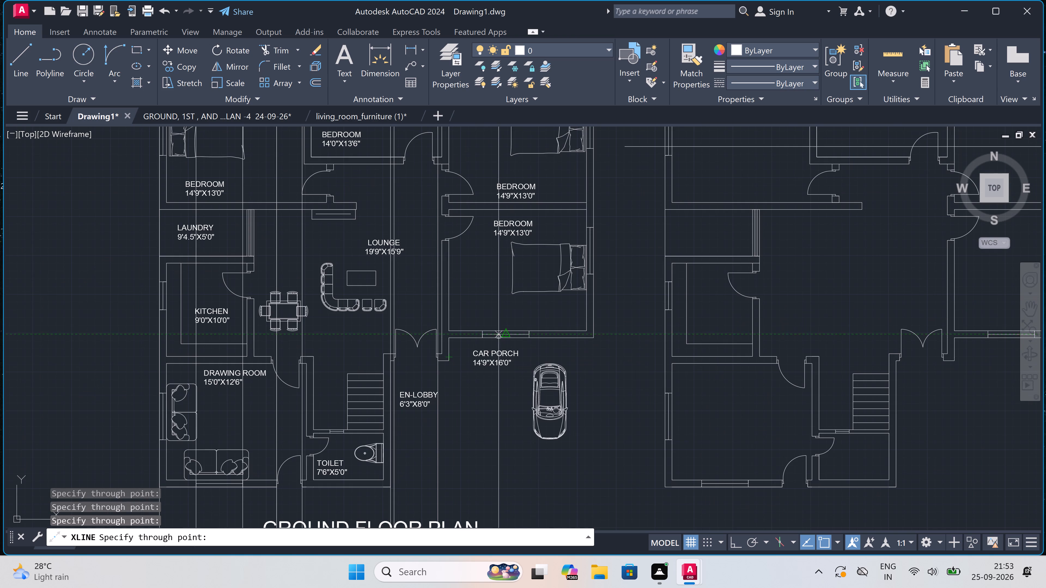
scroll(487, 337, up, 3)
click(463, 344)
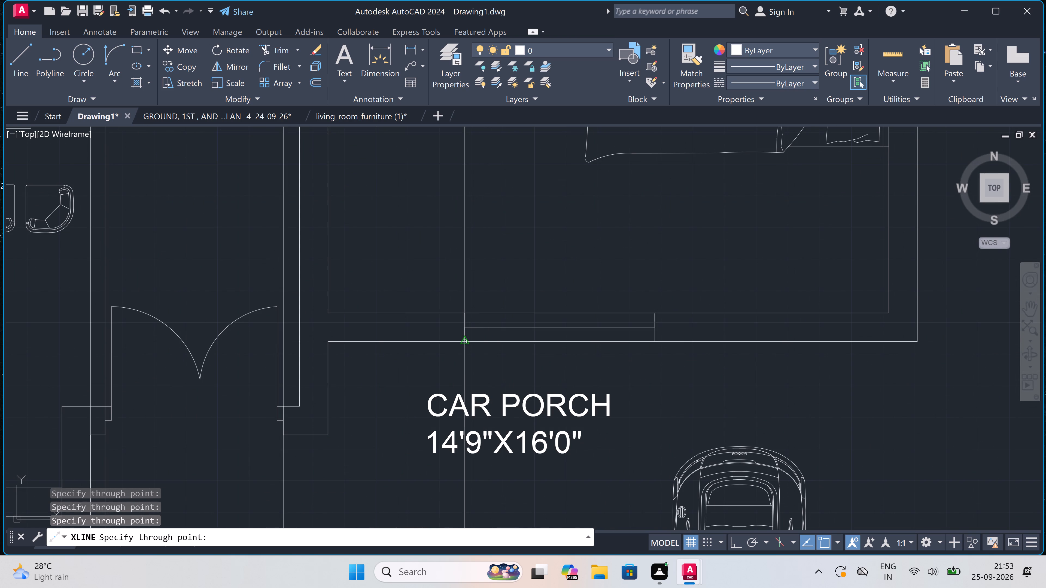
scroll(463, 345, down, 3)
scroll(513, 350, up, 3)
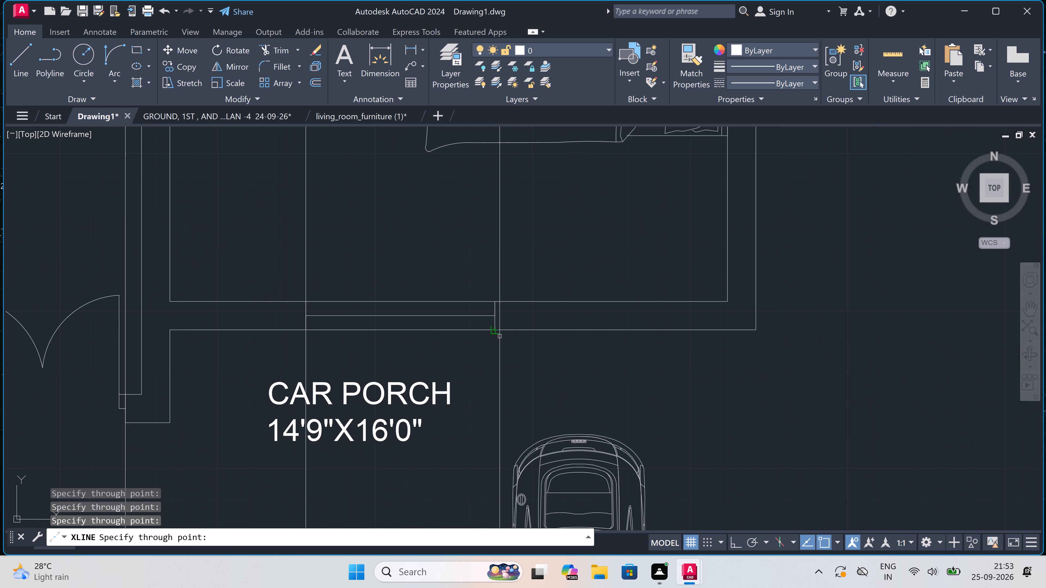
click(497, 333)
scroll(376, 335, down, 3)
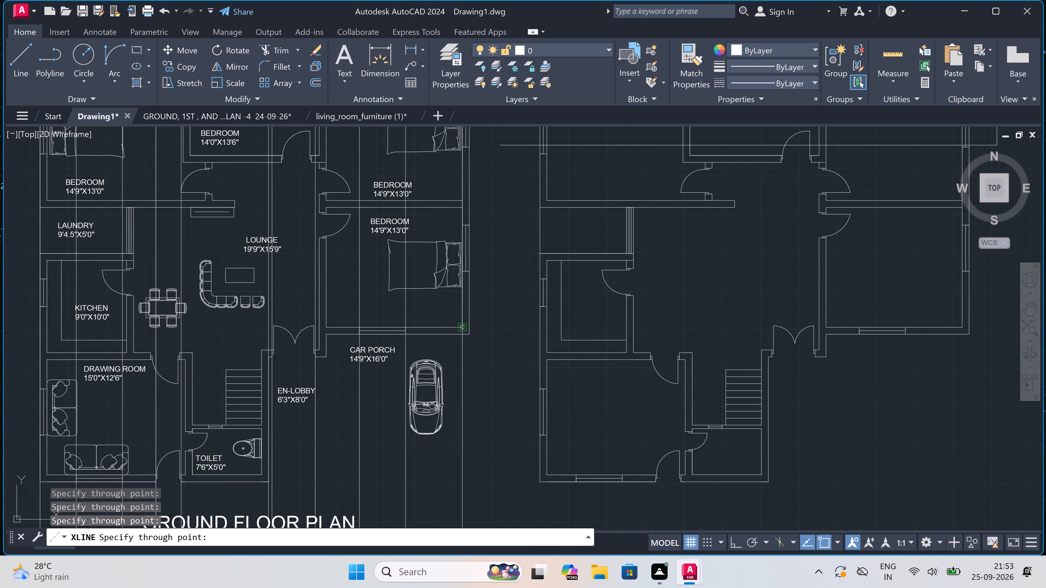
scroll(467, 329, up, 3)
click(470, 351)
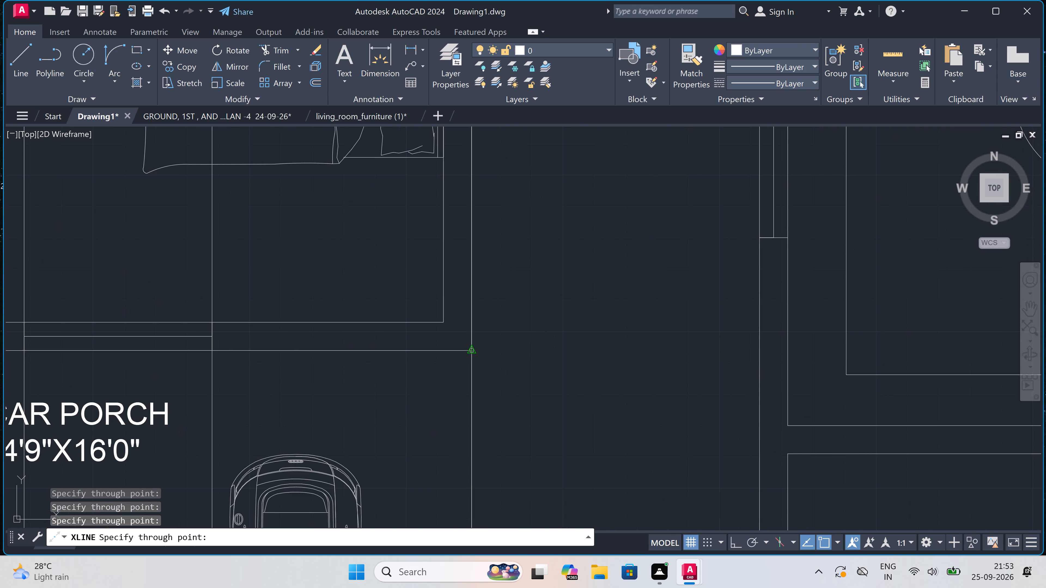
On the unlabelled plan copy, add vertical construction lines through both faces of the left outer wall at section line A.
scroll(376, 352, down, 7)
scroll(391, 301, up, 3)
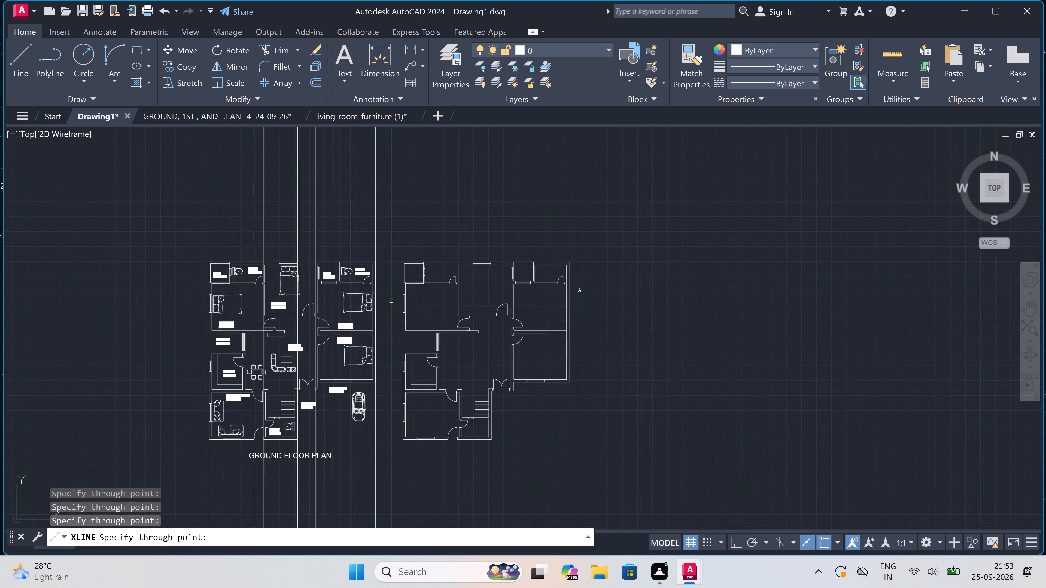
scroll(391, 301, up, 1)
scroll(442, 328, up, 3)
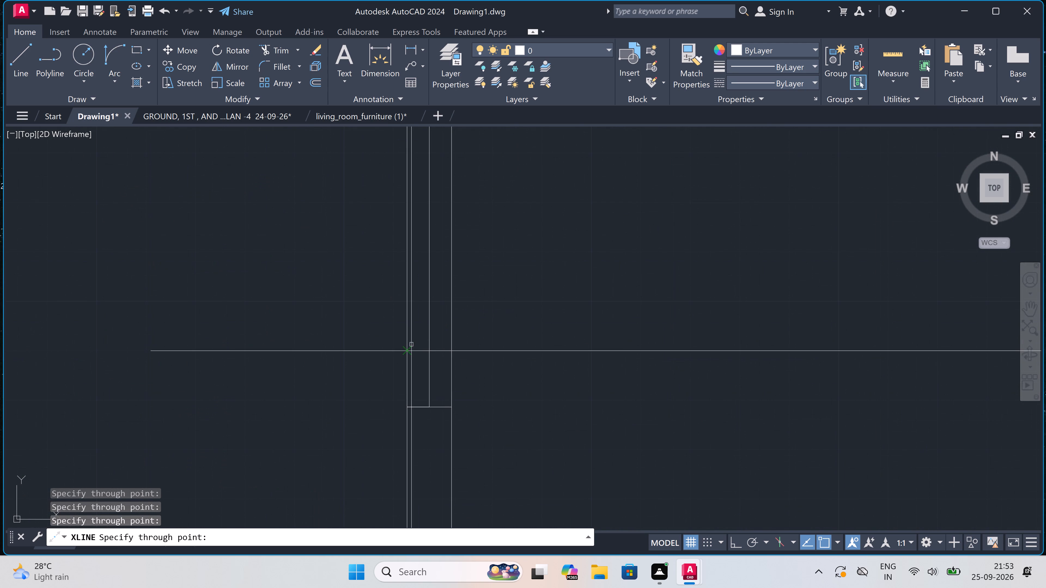
click(406, 352)
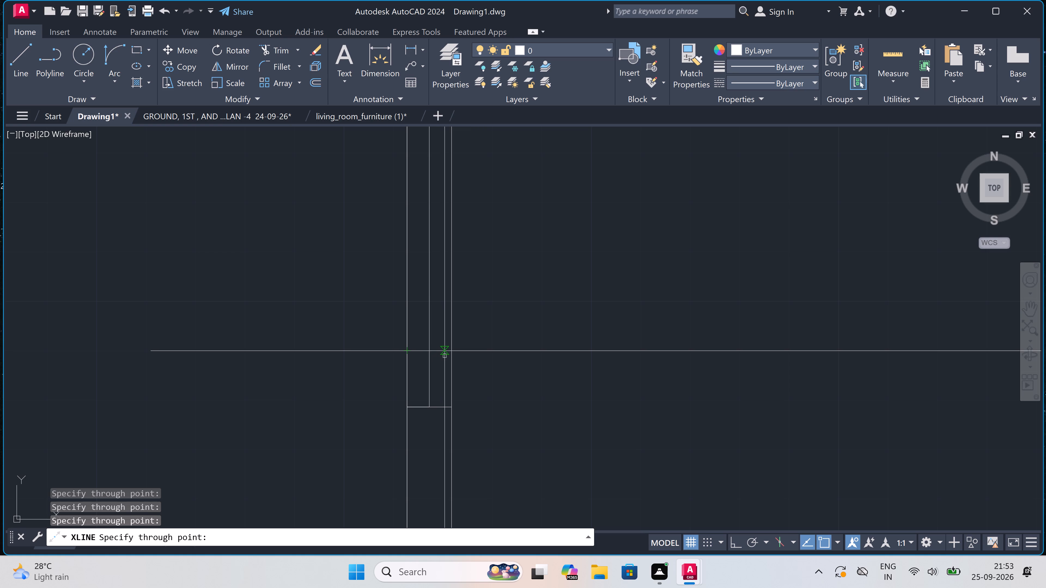
click(451, 354)
Add vertical construction lines at both sides of the upper-left toilet's door opening on the plan copy.
scroll(408, 352, down, 6)
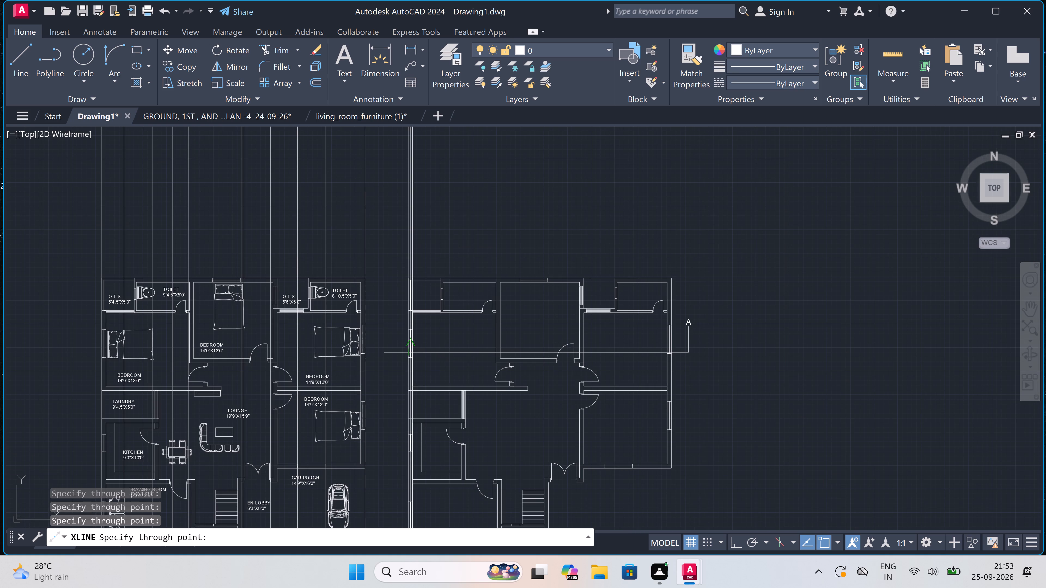
scroll(481, 313, up, 6)
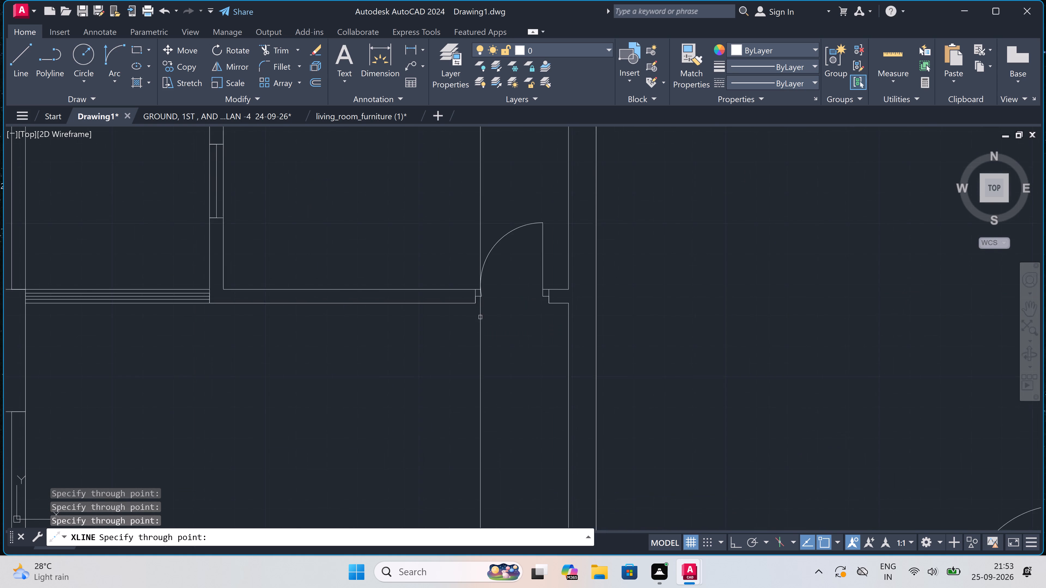
click(463, 287)
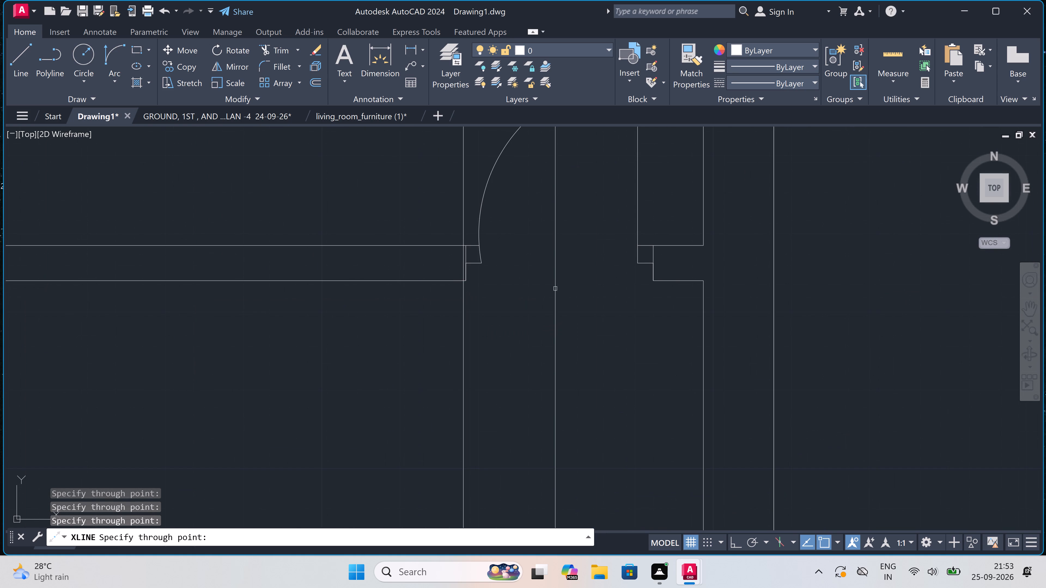
click(656, 283)
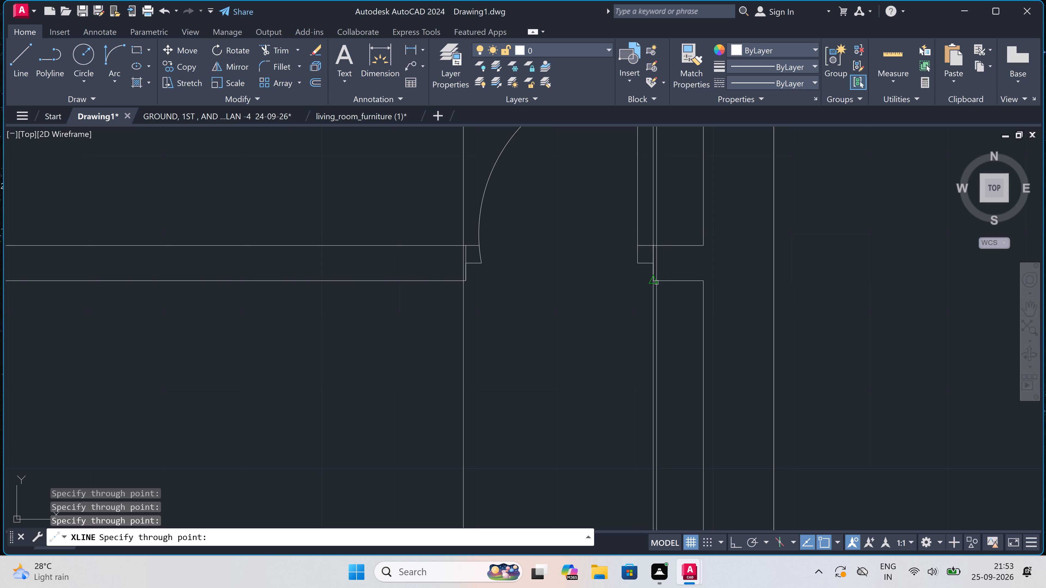
Add vertical construction lines through both faces of the wall between the left and middle bedrooms at section line A.
scroll(473, 284, down, 5)
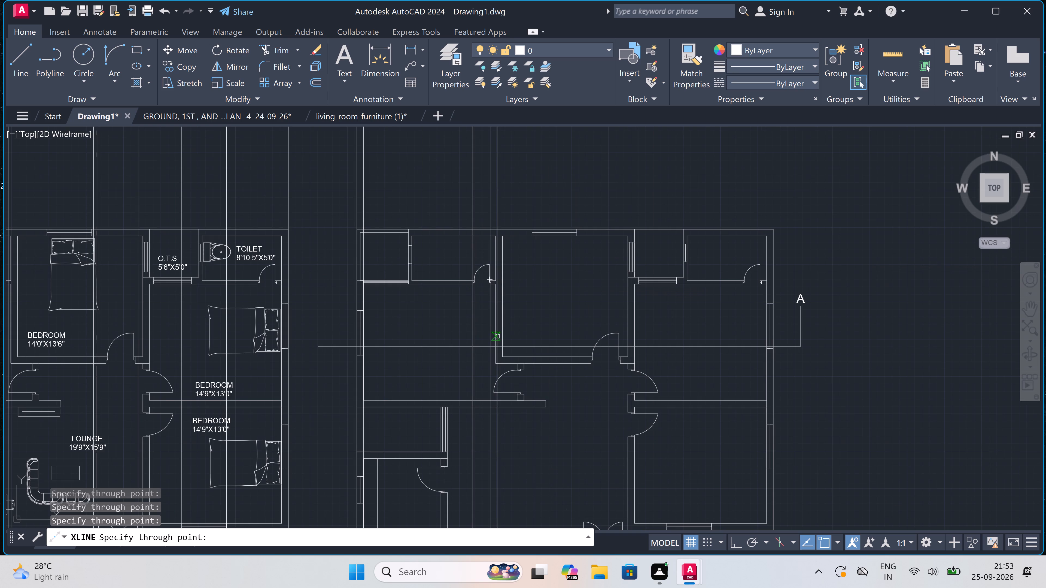
scroll(494, 356, up, 3)
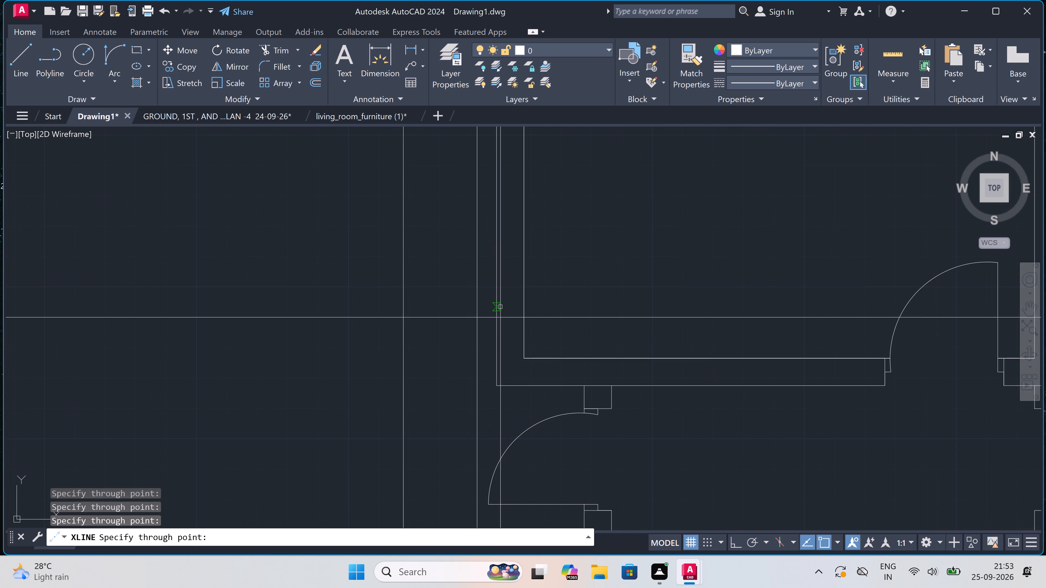
click(498, 311)
click(528, 315)
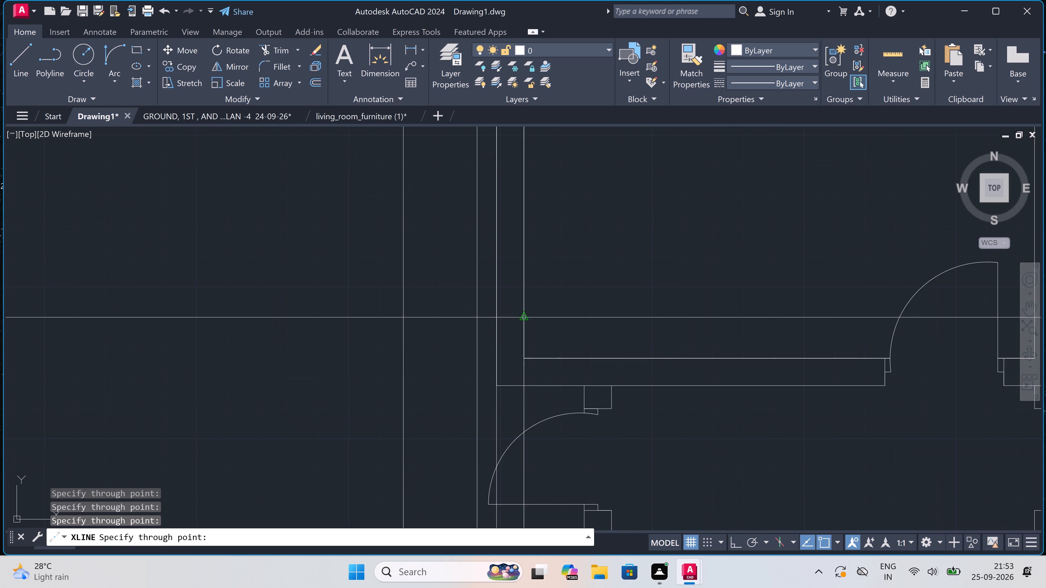
Add vertical construction lines through both edges of the middle bedroom's rear window on the plan copy.
scroll(484, 321, down, 6)
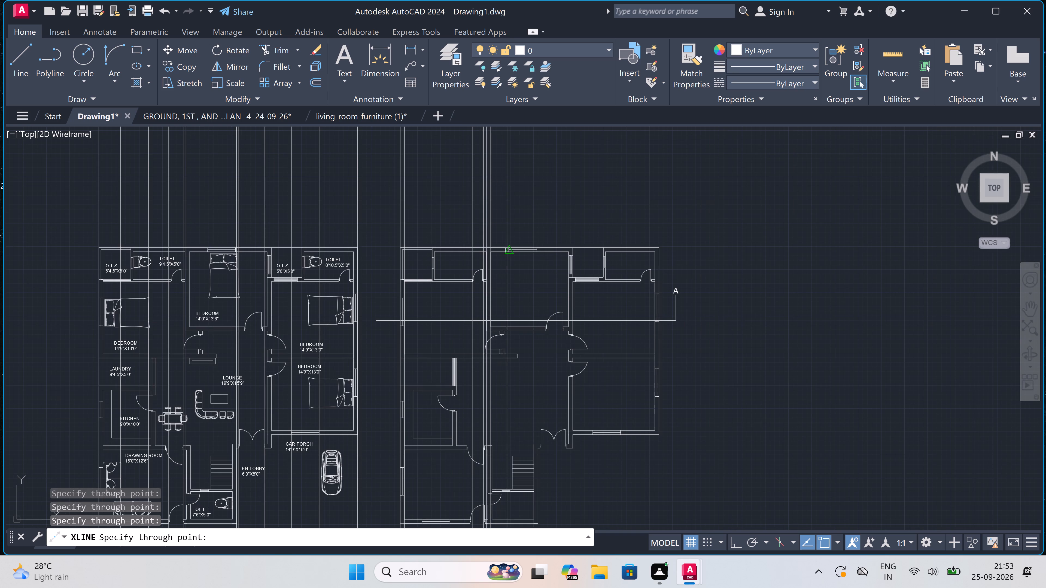
scroll(507, 237, up, 4)
click(509, 303)
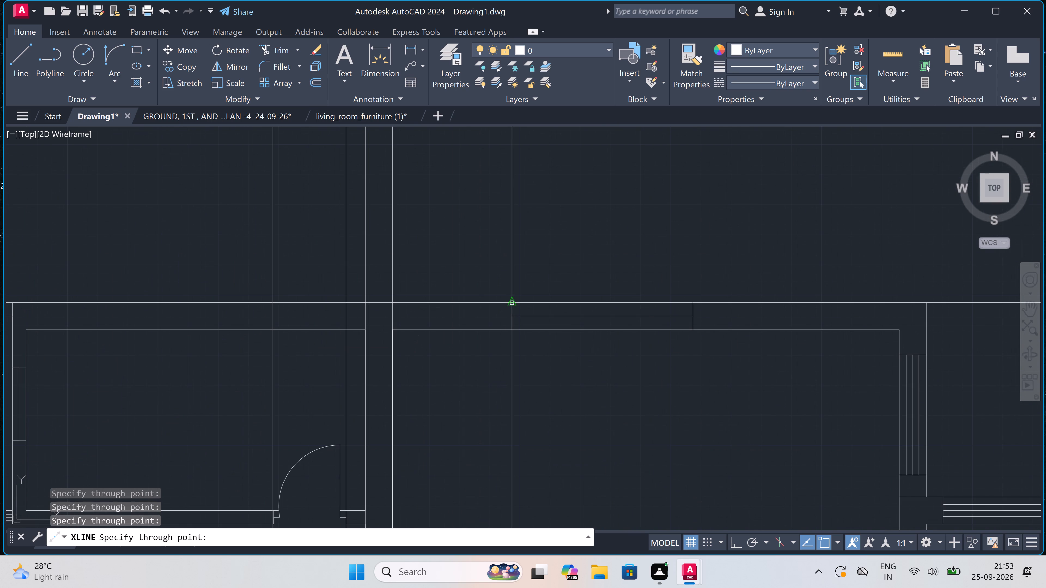
click(691, 305)
Add vertical construction lines through both faces of the wall between the middle and right bedrooms at section line A.
scroll(569, 313, down, 5)
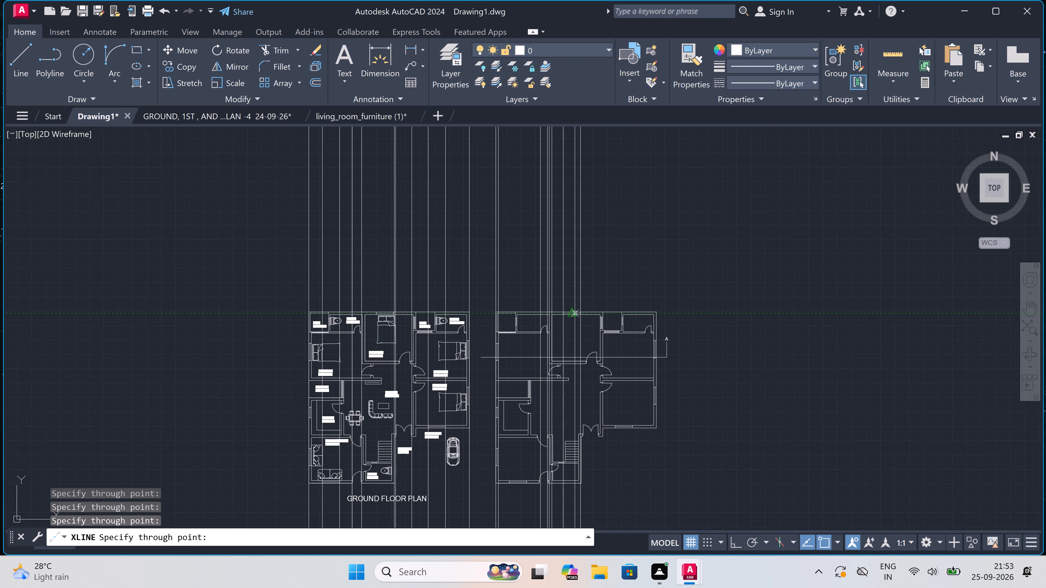
scroll(614, 347, up, 3)
scroll(553, 407, up, 1)
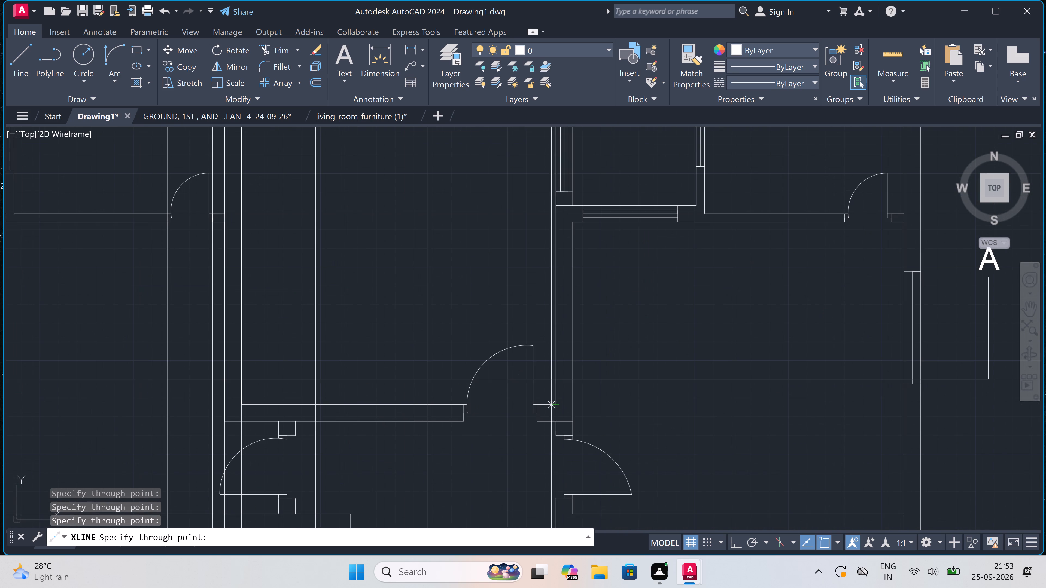
click(554, 379)
click(573, 378)
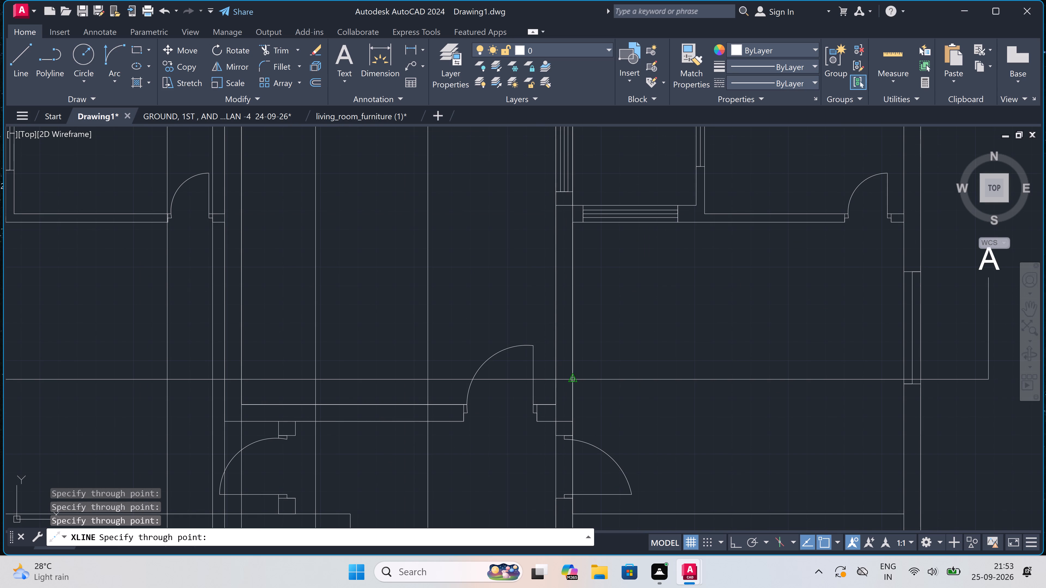
Add vertical construction lines at both sides of the upper-right toilet's door opening on the plan copy.
scroll(540, 376, down, 4)
scroll(617, 352, up, 3)
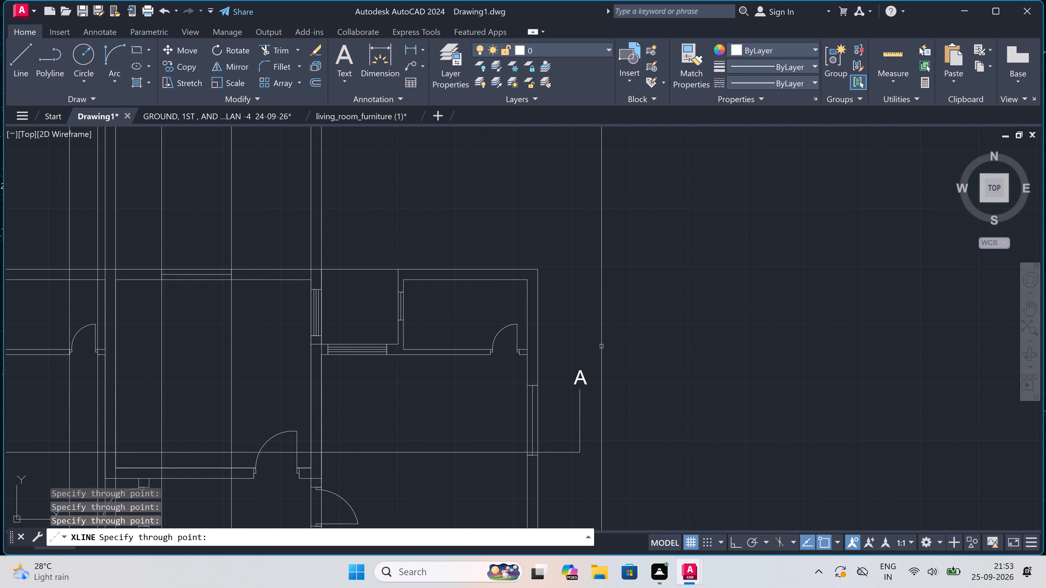
scroll(496, 333, up, 1)
scroll(481, 367, up, 2)
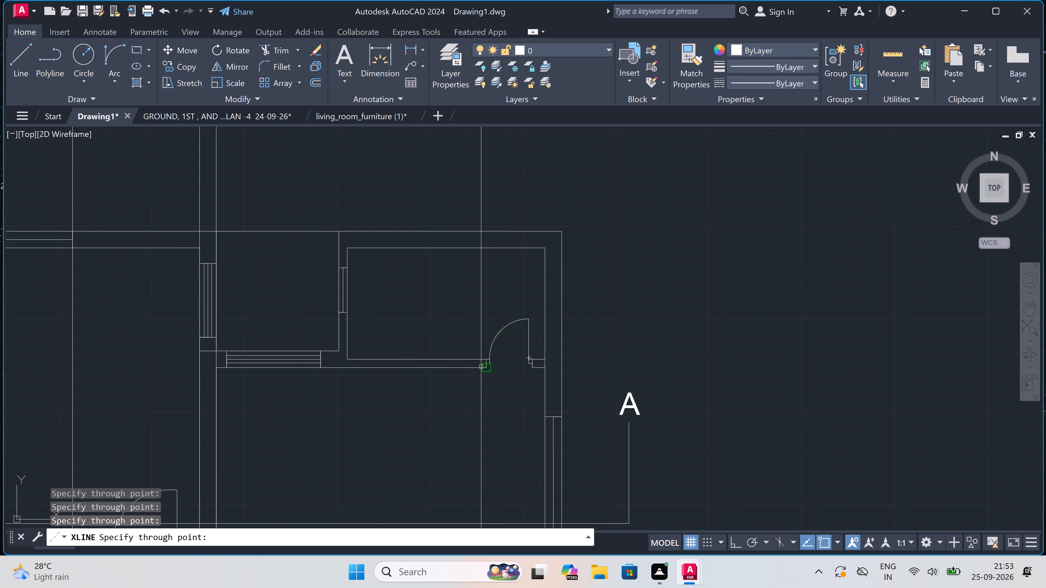
click(491, 366)
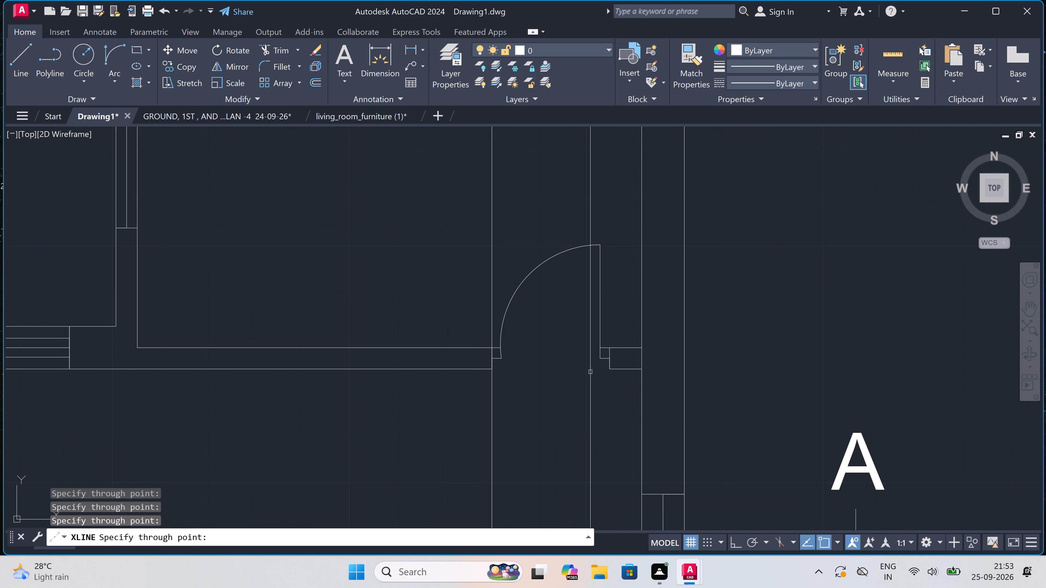
click(610, 366)
Add vertical construction lines through both faces of the right outer wall on the plan copy and finish the set.
scroll(555, 361, down, 3)
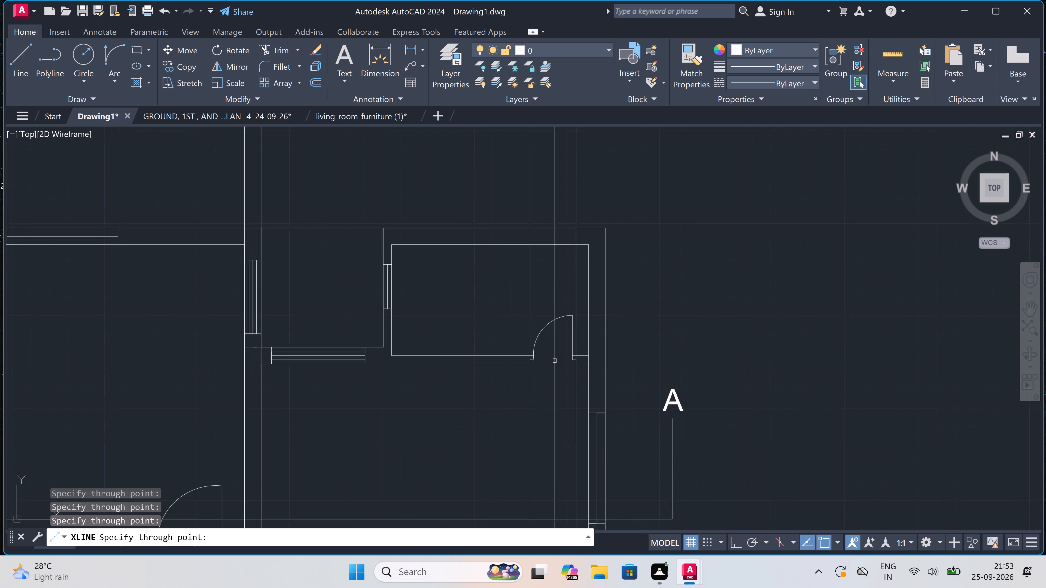
scroll(555, 361, down, 1)
scroll(581, 382, up, 3)
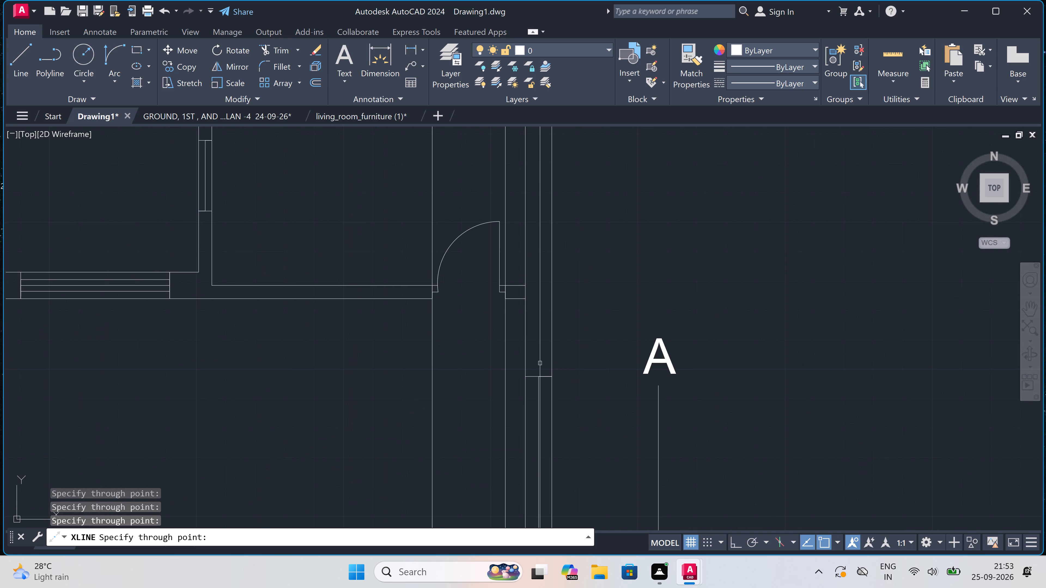
click(527, 356)
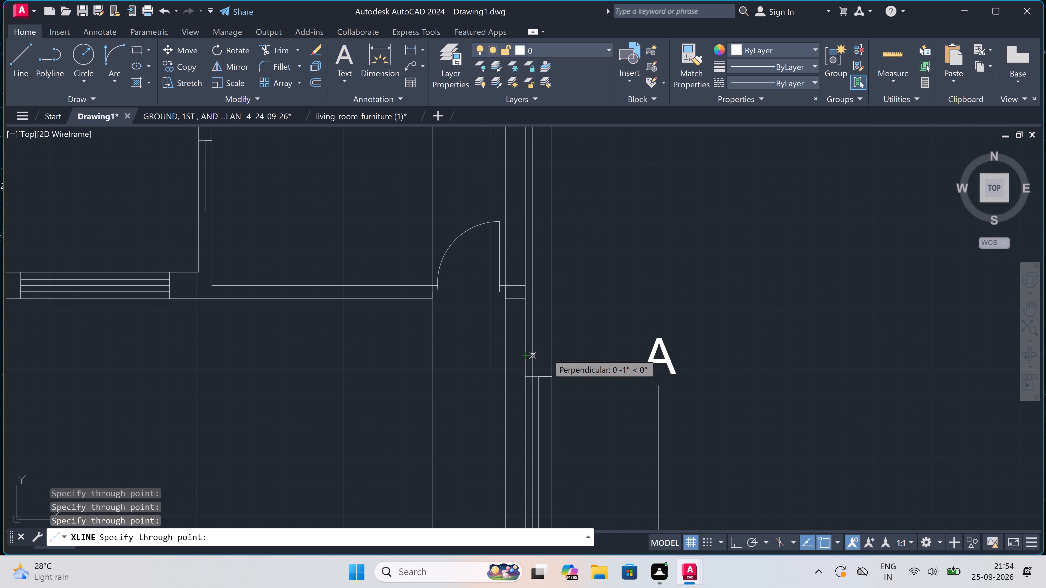
click(549, 353)
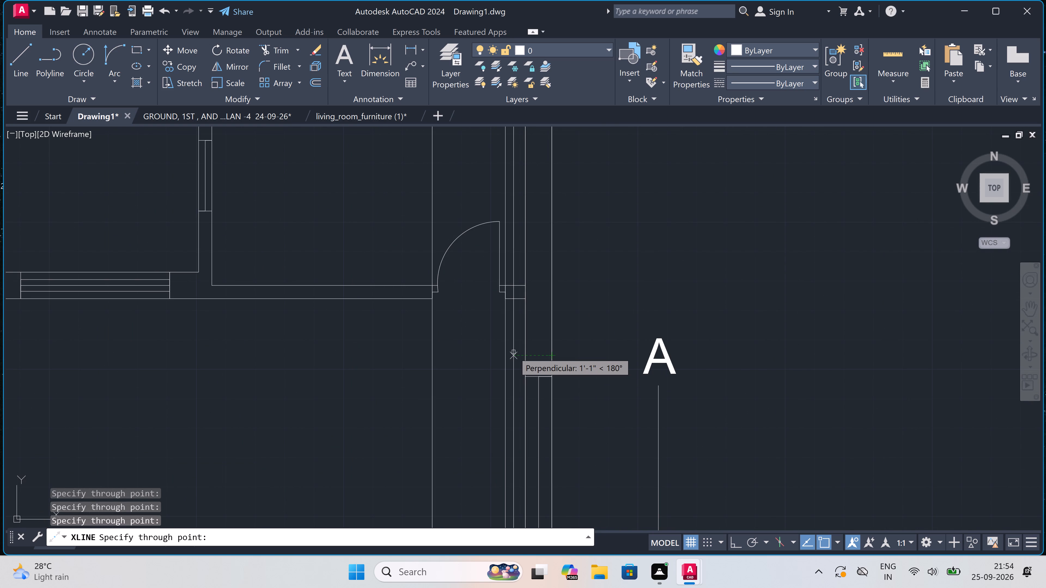
key(Escape)
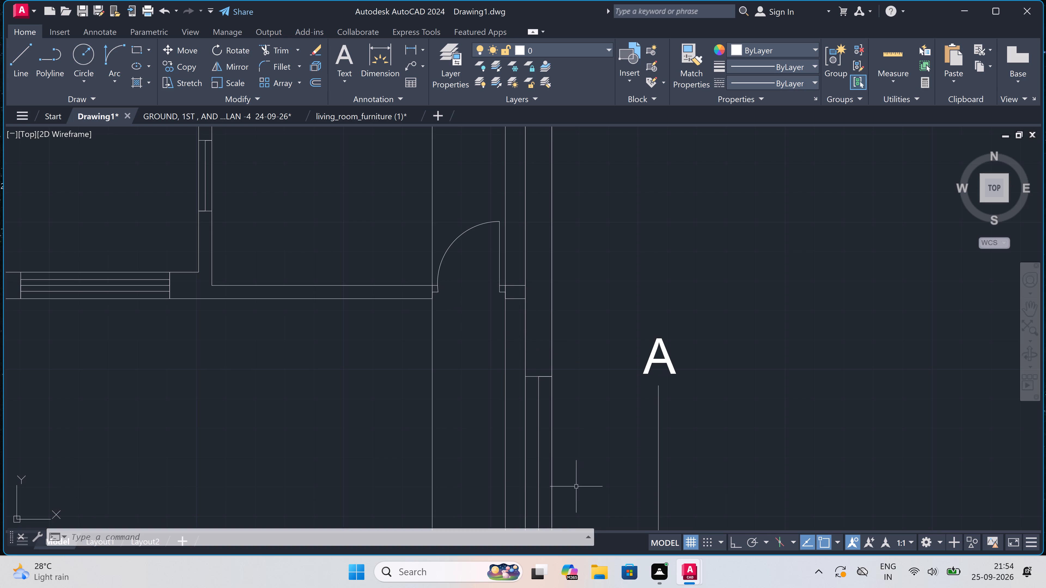
With Ortho on, draw one horizontal construction line just above both plans, crossing all the vertical projection lines.
scroll(476, 349, down, 5)
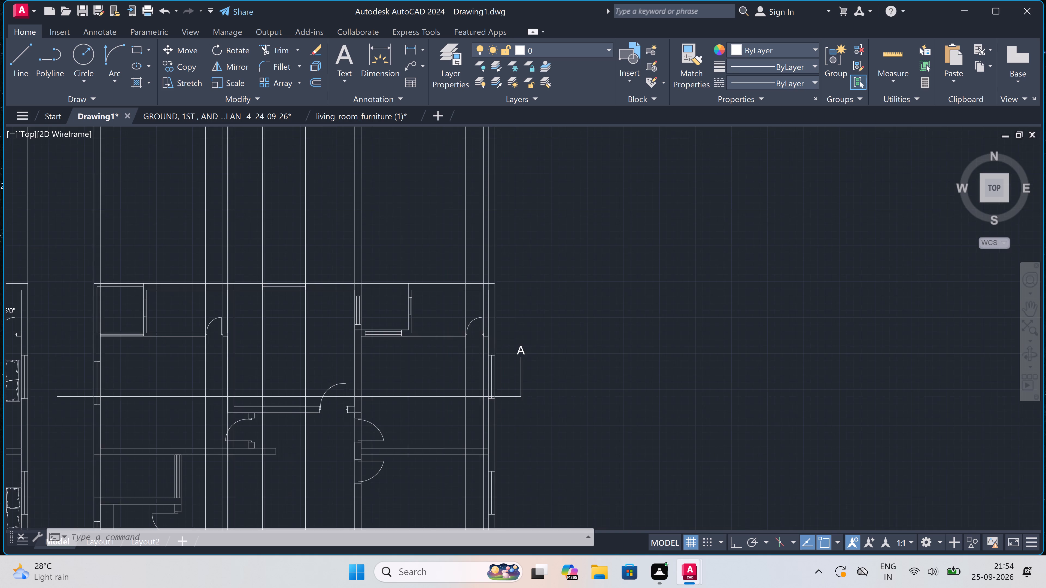
scroll(476, 348, up, 2)
scroll(476, 348, down, 4)
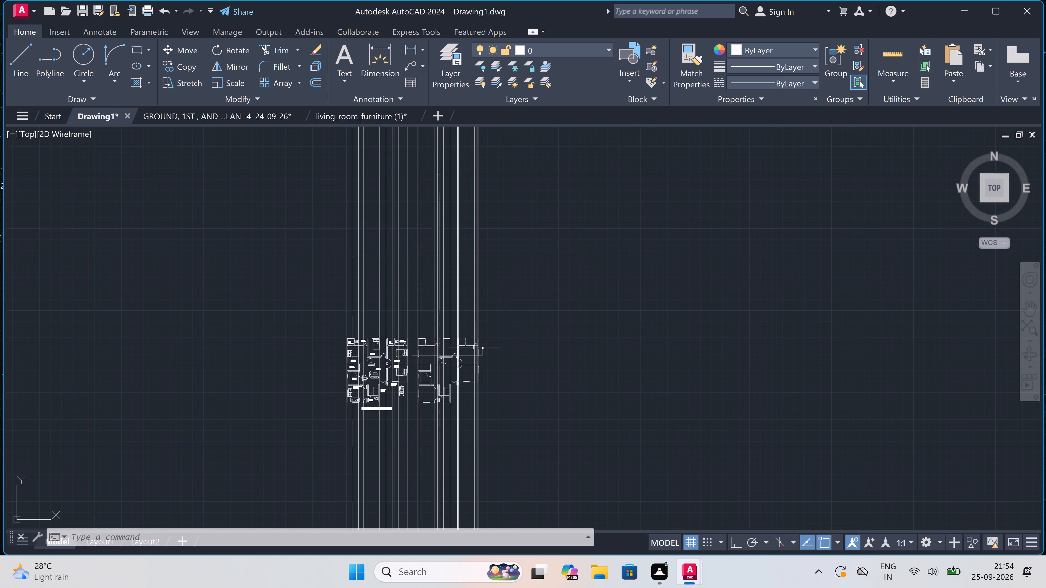
scroll(384, 331, up, 2)
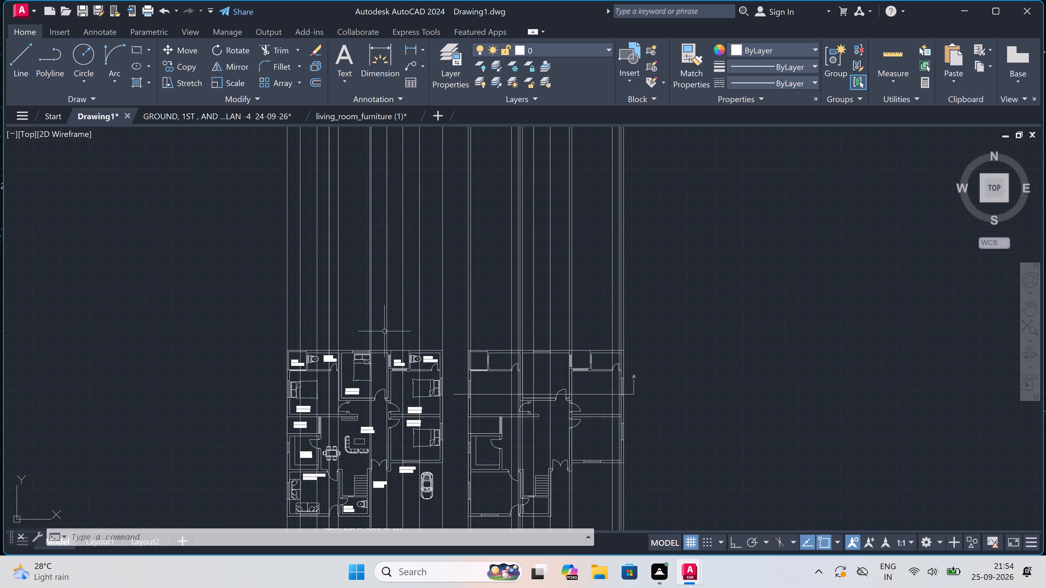
key(x)
key(l)
key(space)
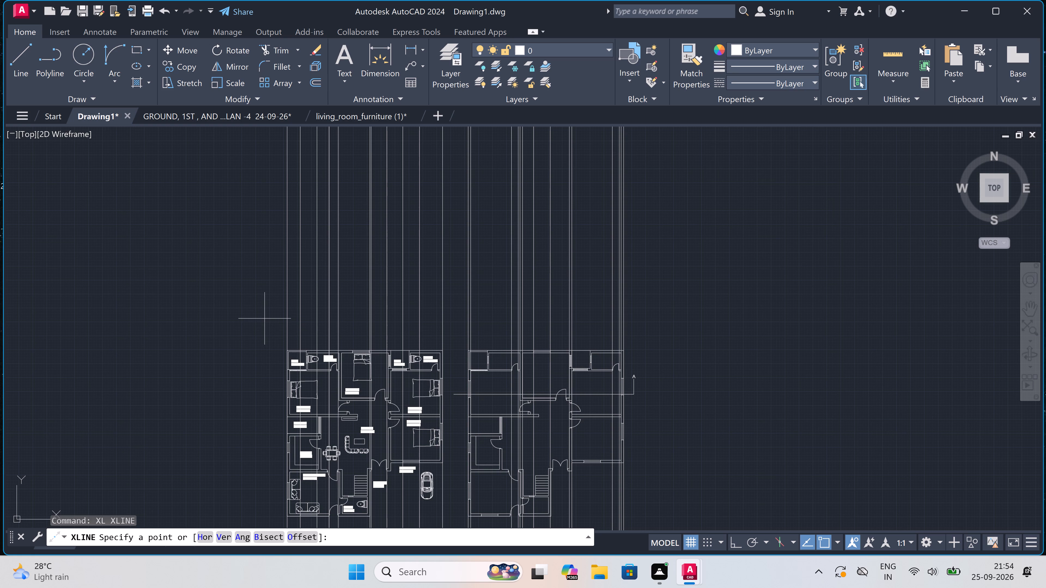
click(252, 320)
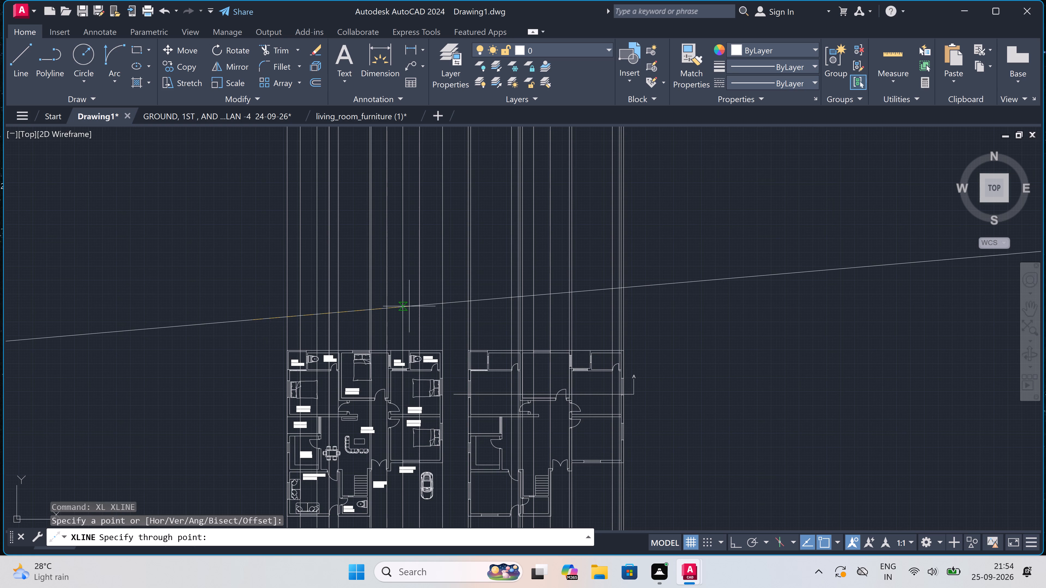
key(F8)
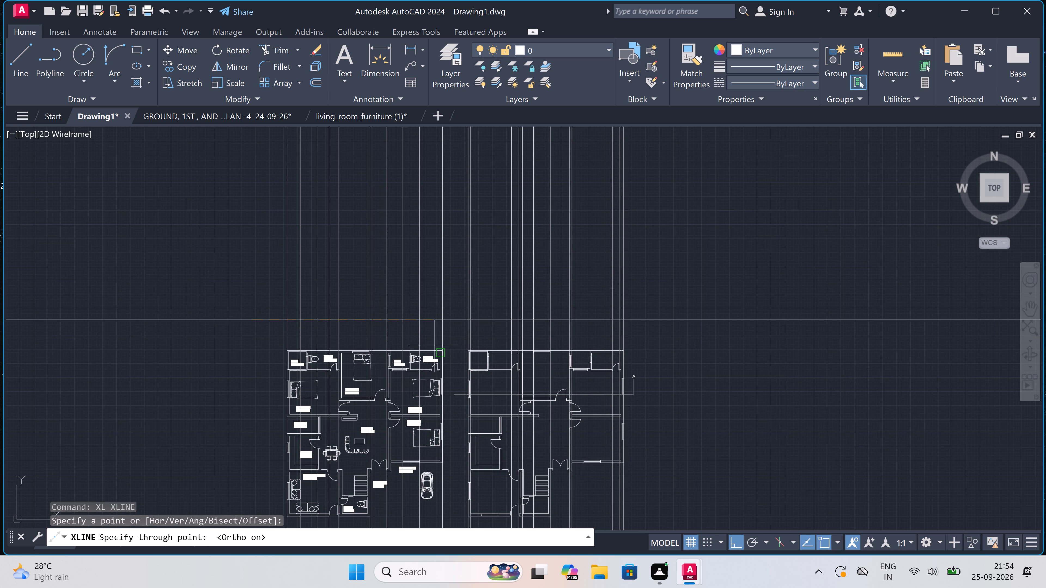
click(453, 319)
key(Escape)
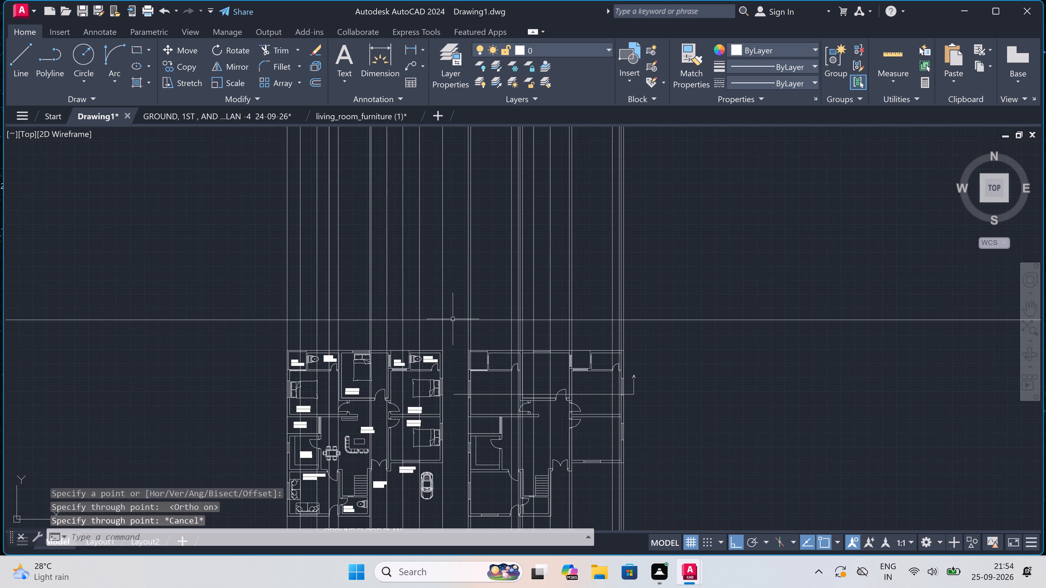
Offset the horizontal construction line 1'6" upward.
scroll(453, 319, up, 1)
scroll(453, 319, down, 1)
scroll(451, 299, up, 2)
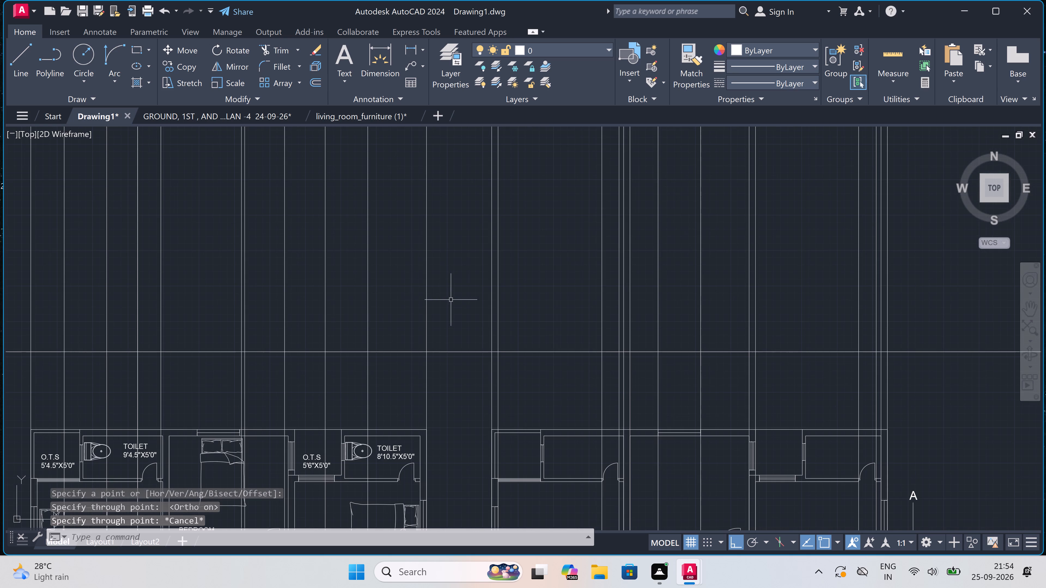
key(o)
key(space)
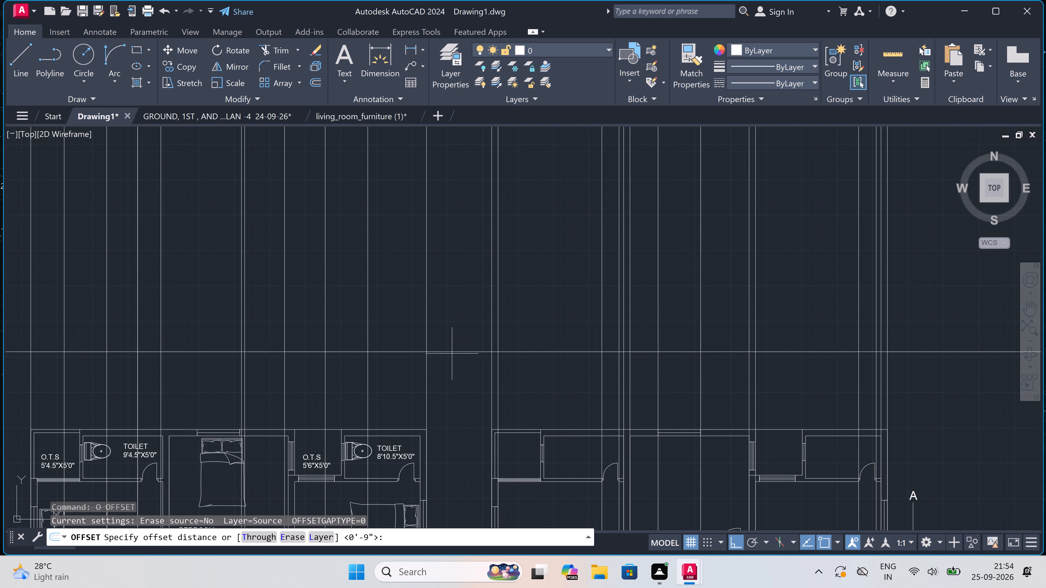
click(452, 351)
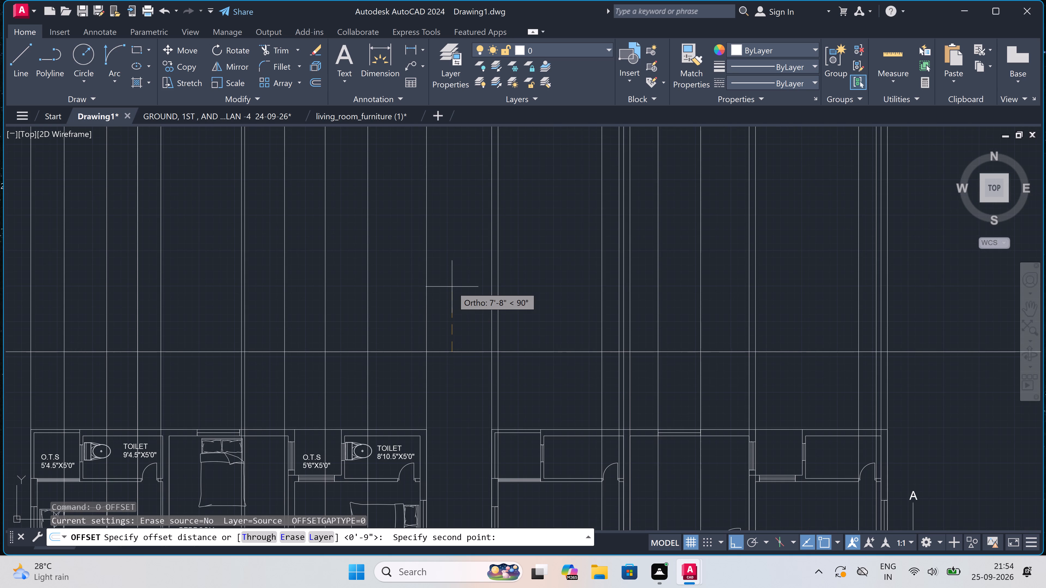
text(1')
text(6")
key(space)
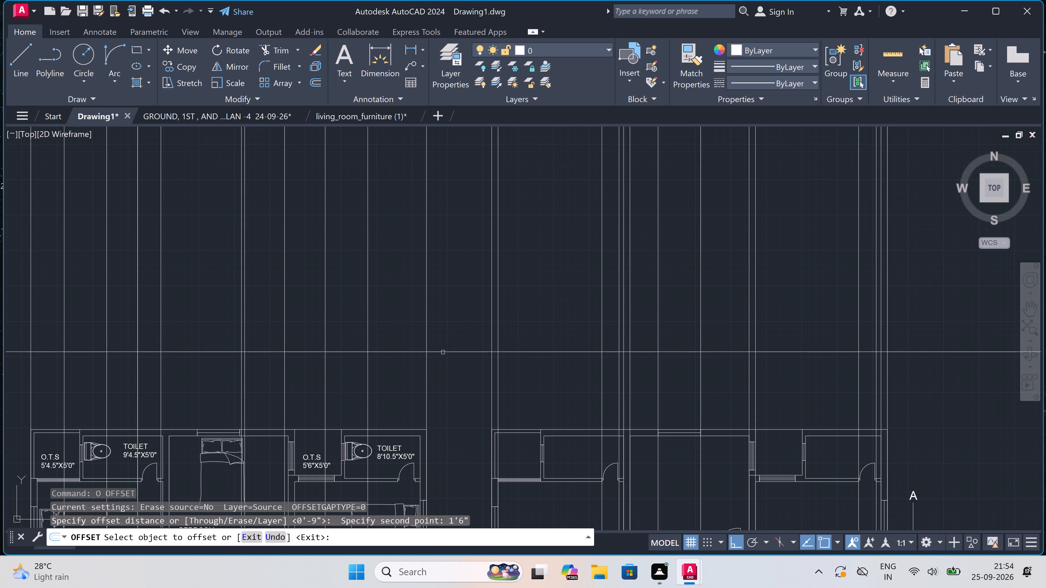
drag(443, 352, 443, 349)
click(443, 325)
key(Escape)
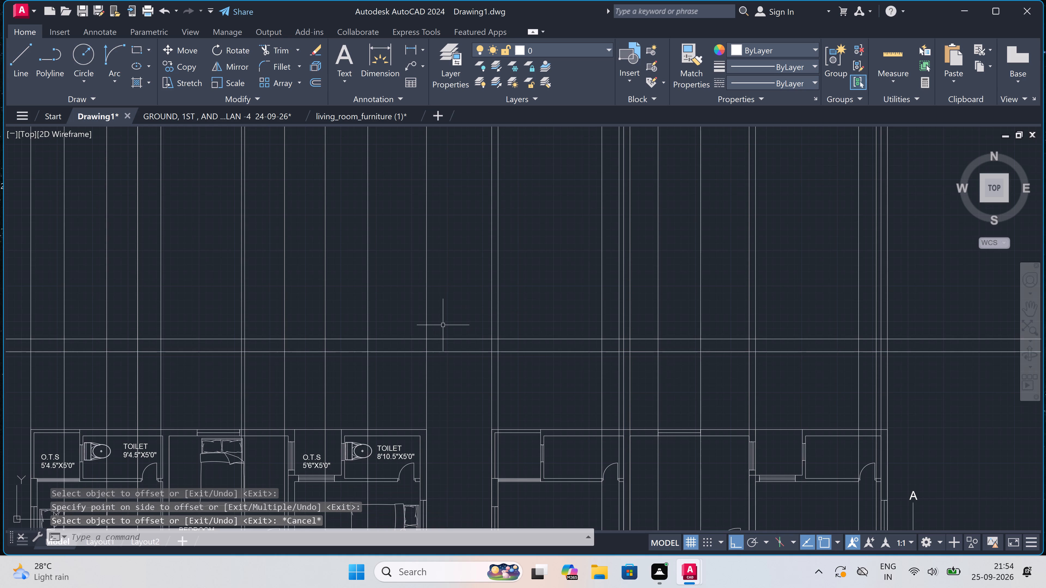
Offset the upper horizontal construction line 3' upward.
key(space)
click(444, 341)
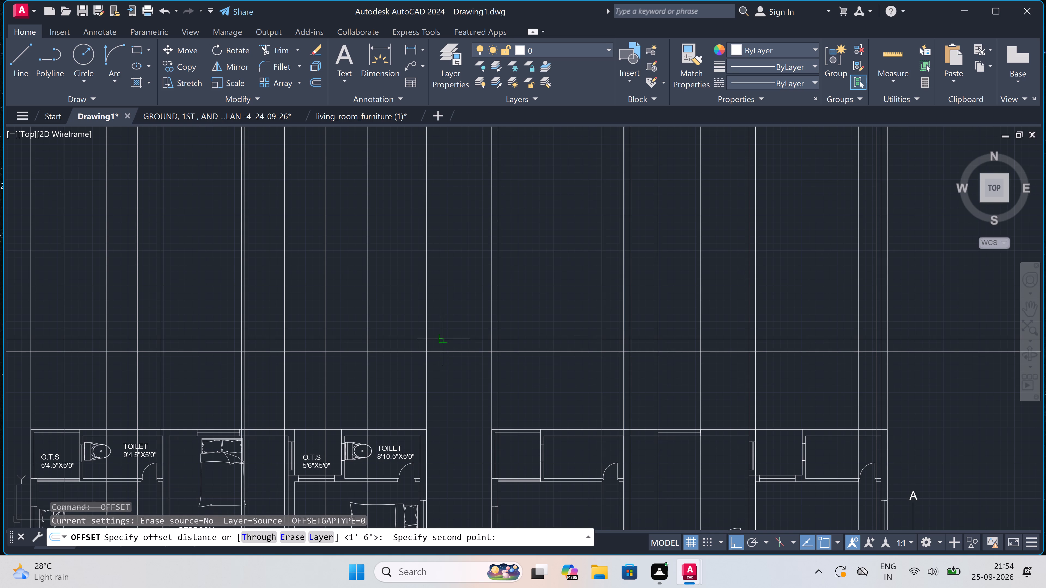
scroll(443, 308, up, 3)
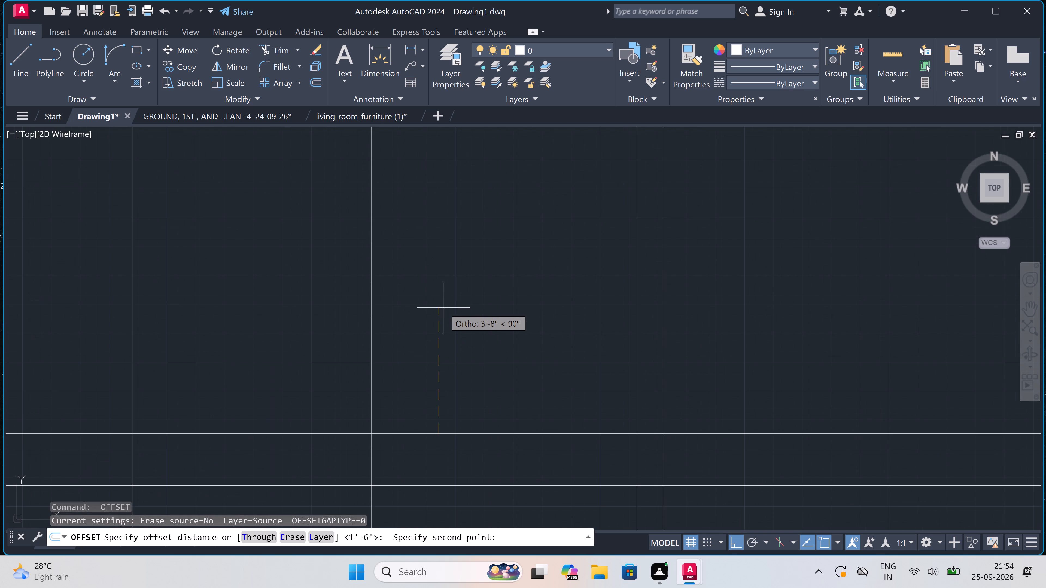
text(3')
key(space)
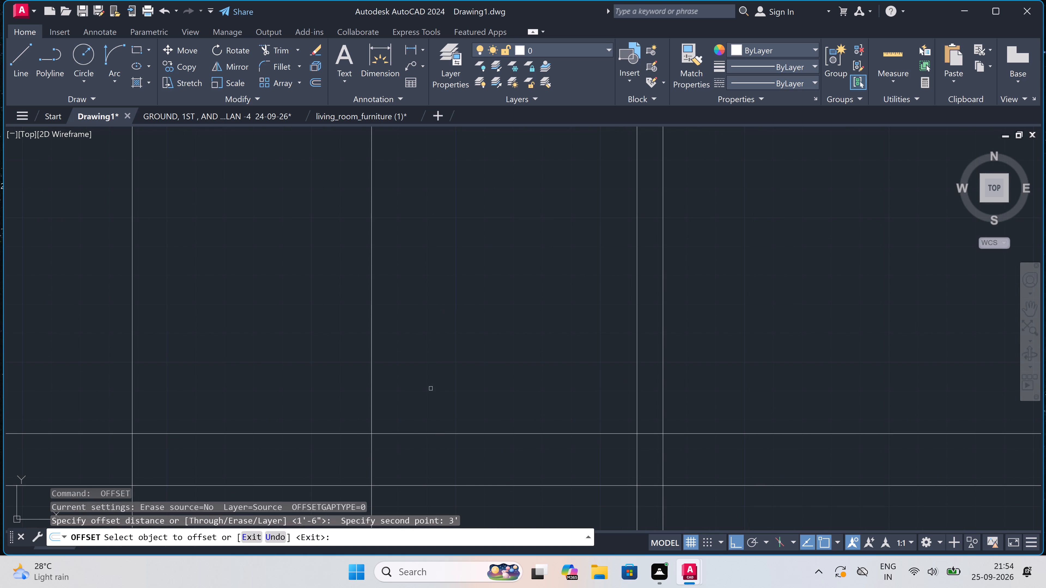
click(429, 435)
click(427, 421)
key(Escape)
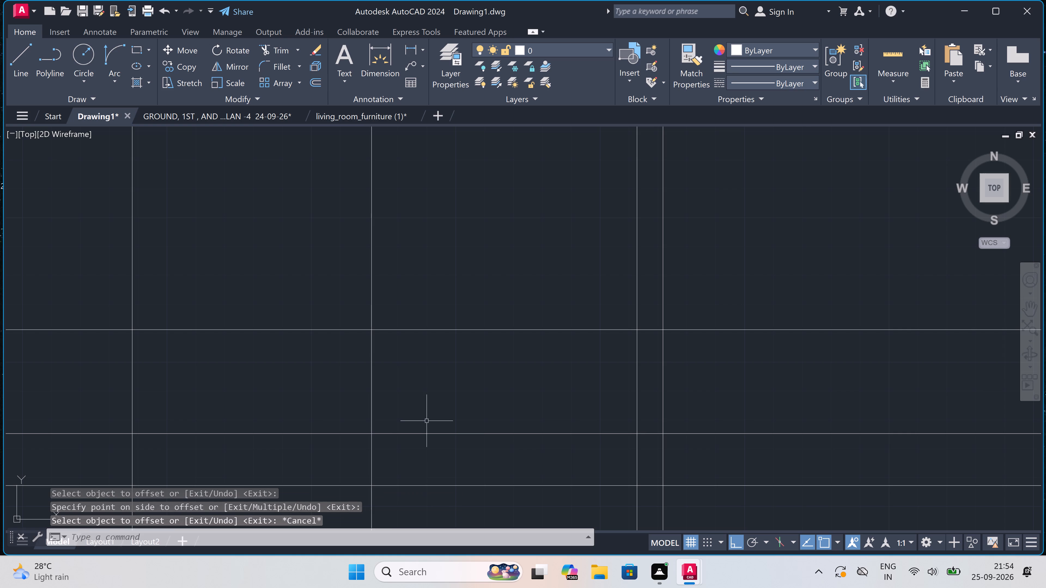
Offset the topmost horizontal construction line 4' upward.
scroll(427, 421, down, 1)
scroll(433, 372, up, 1)
key(space)
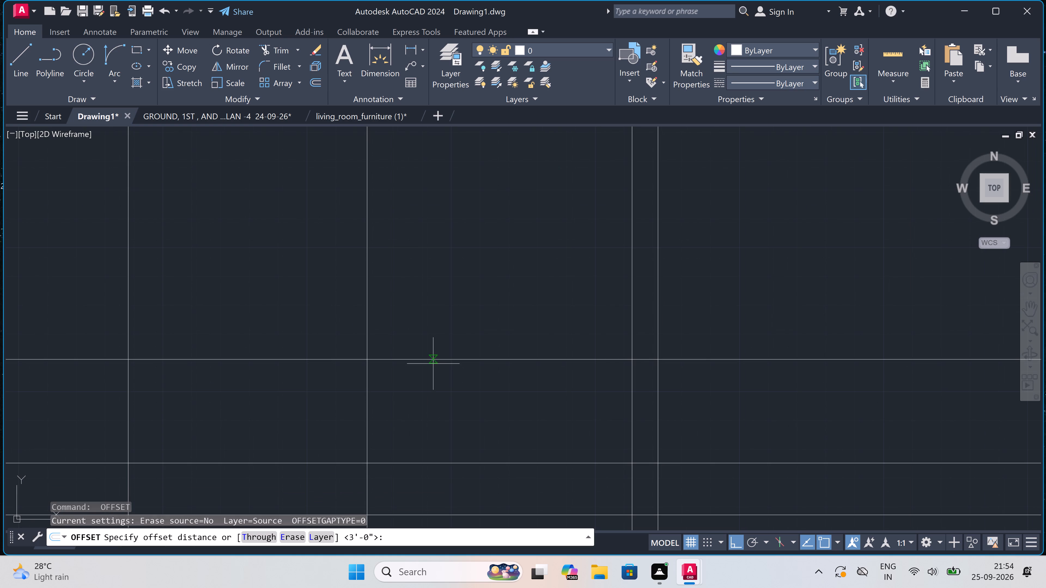
click(433, 363)
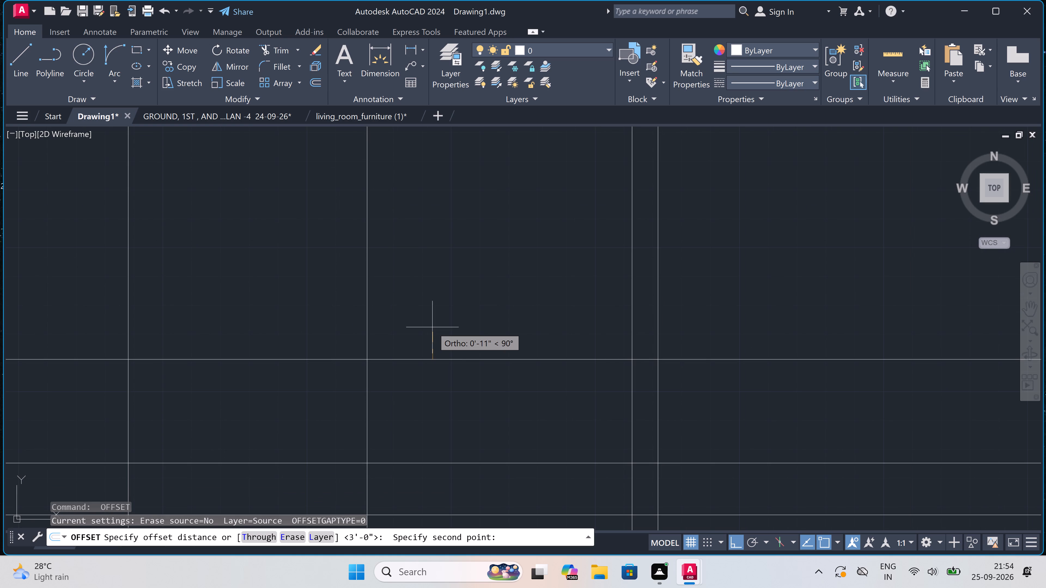
text(4')
key(space)
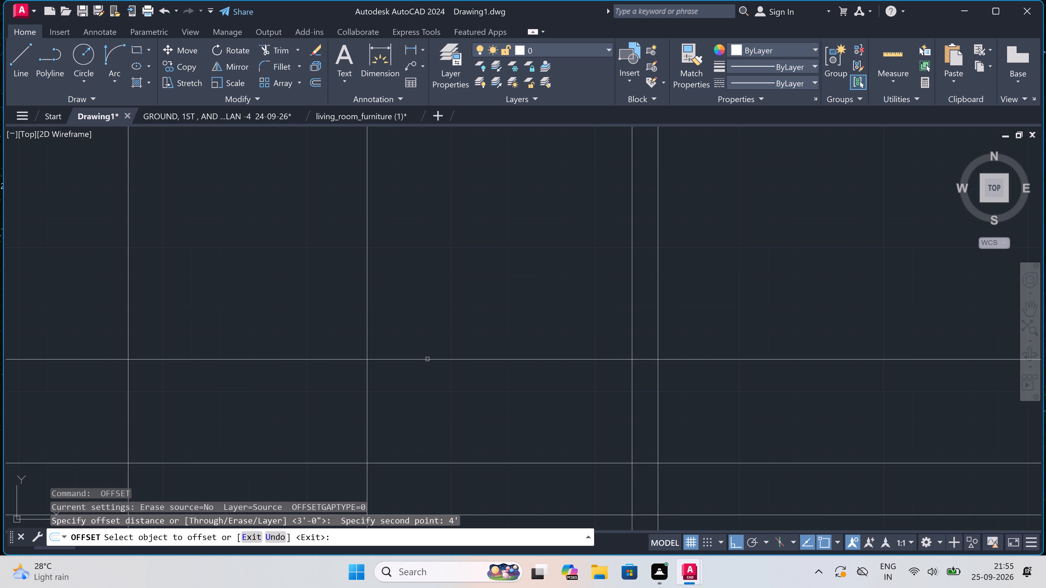
click(427, 359)
click(424, 344)
scroll(425, 345, down, 5)
scroll(425, 313, up, 1)
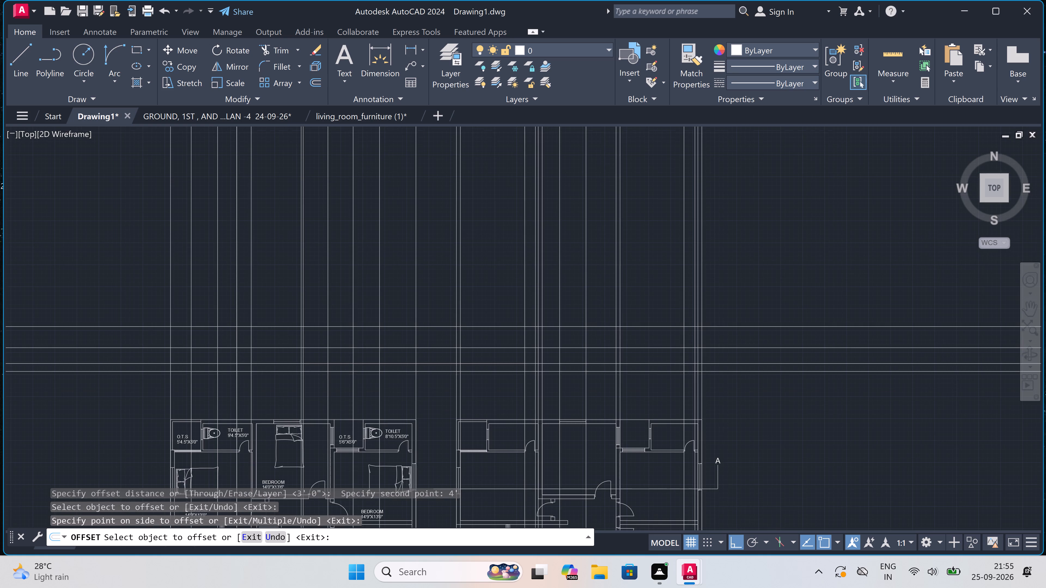
key(Escape)
Offset the topmost horizontal construction line 3' upward.
key(space)
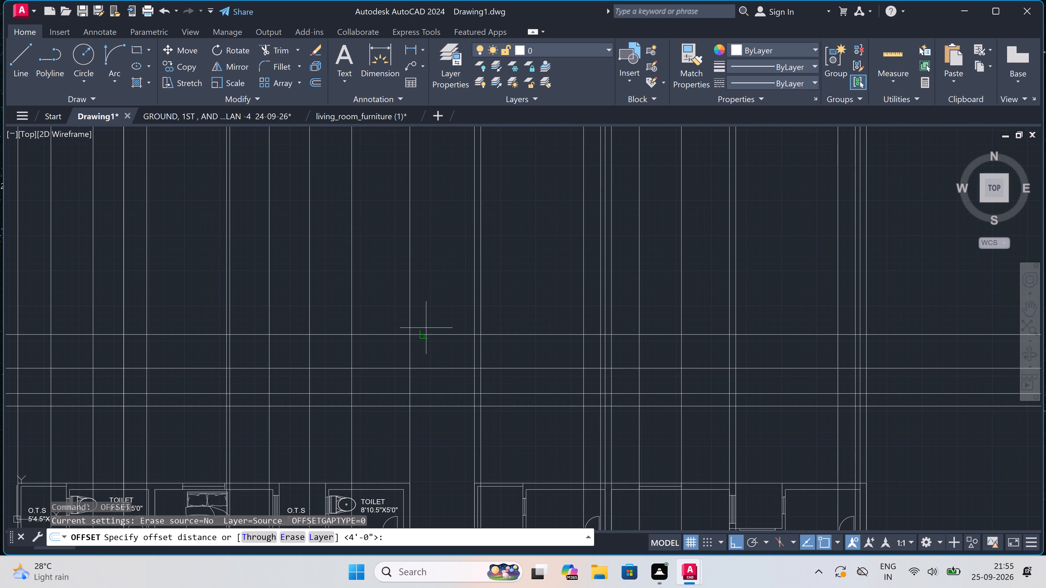
click(426, 333)
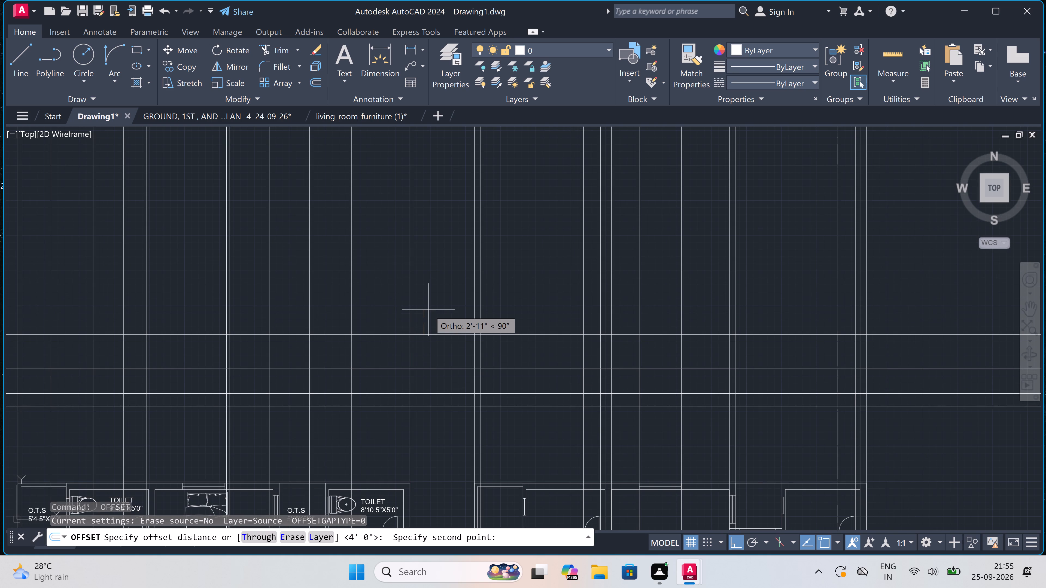
text(3')
key(space)
click(420, 335)
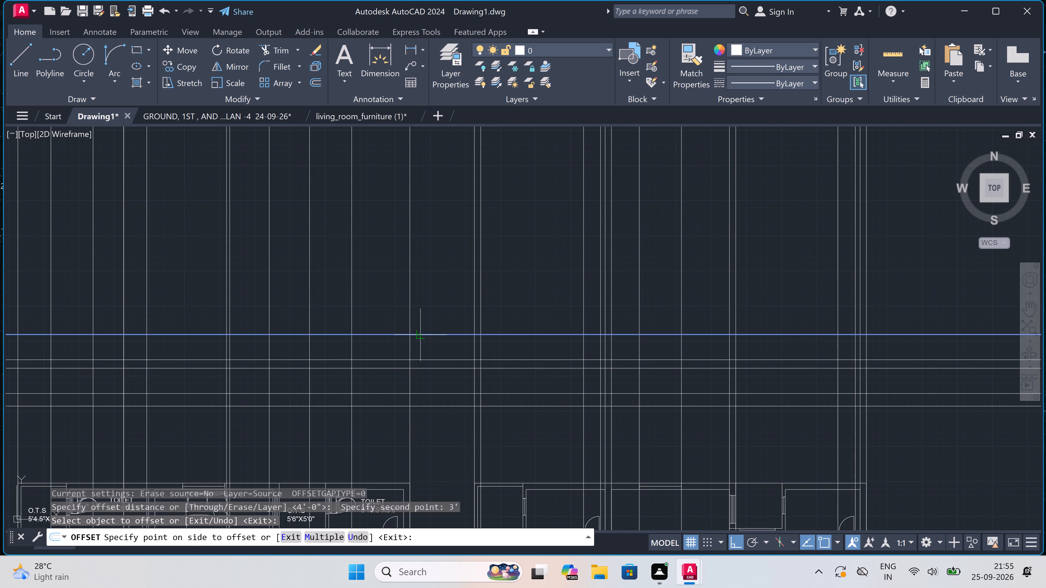
click(428, 282)
key(Escape)
Offset the new topmost horizontal construction line 6" upward.
key(space)
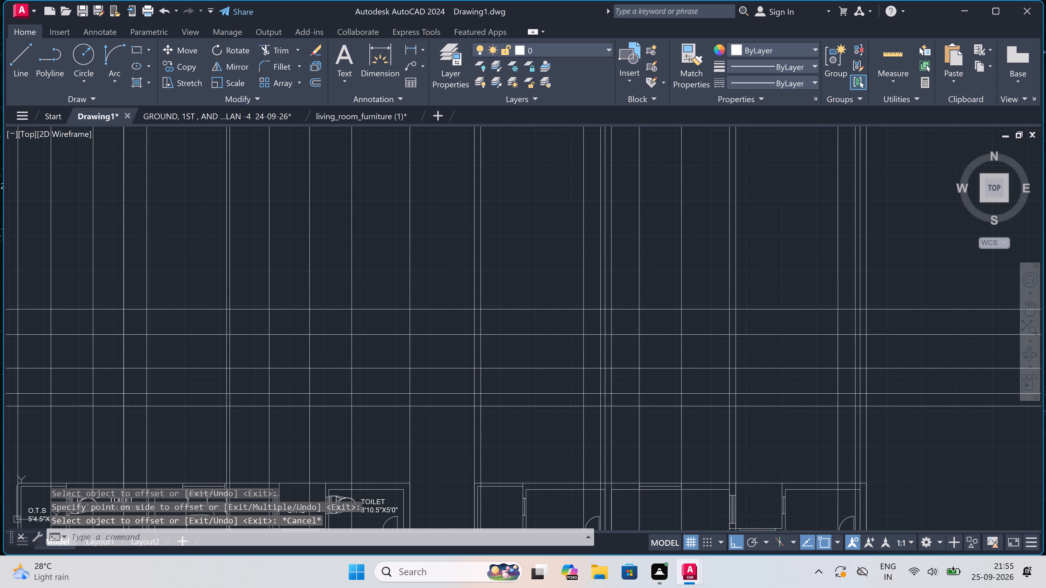
click(428, 307)
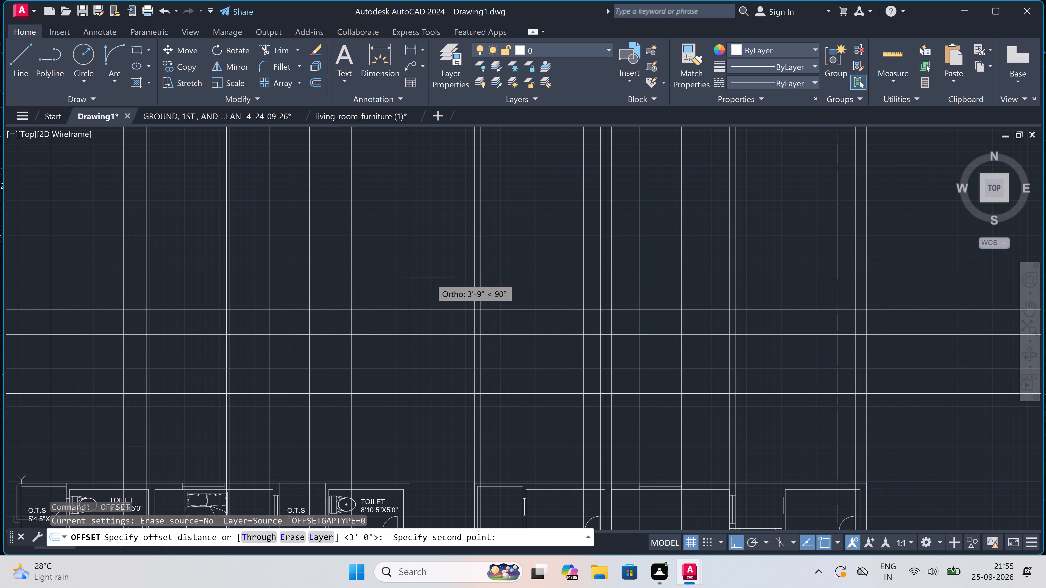
text(6")
key(space)
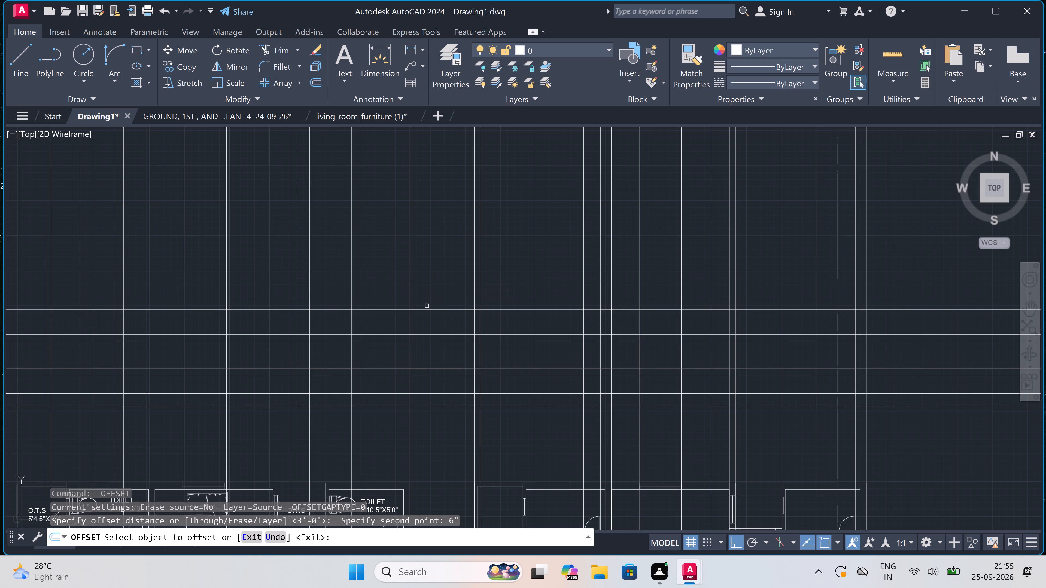
click(427, 308)
click(425, 282)
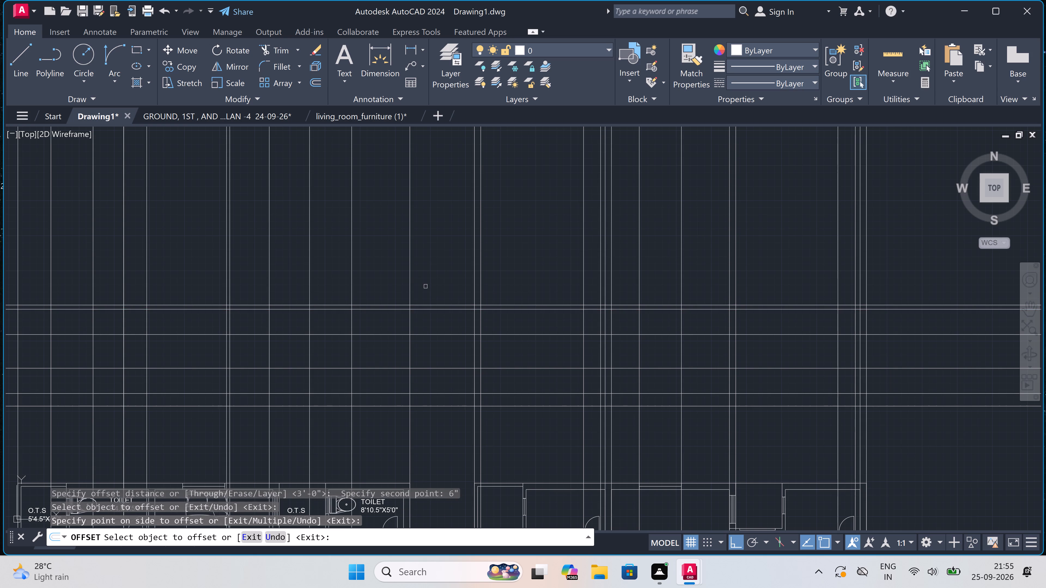
key(Escape)
Offset the upper line of the 6" pair 3'6" upward.
key(space)
click(427, 305)
drag(427, 305, 427, 304)
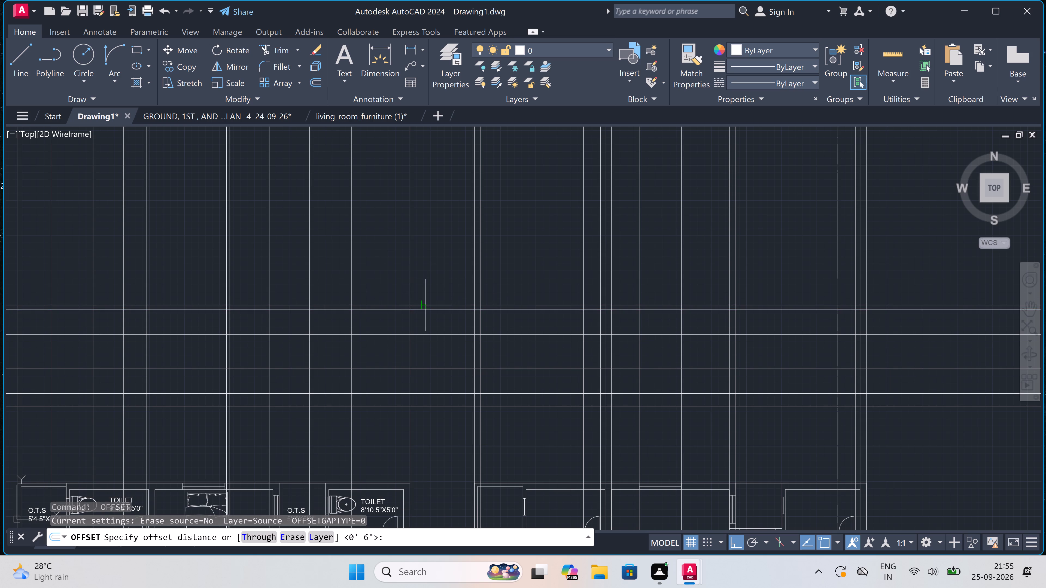
drag(427, 304, 426, 302)
scroll(425, 270, up, 2)
text(3')
key(6)
text(")
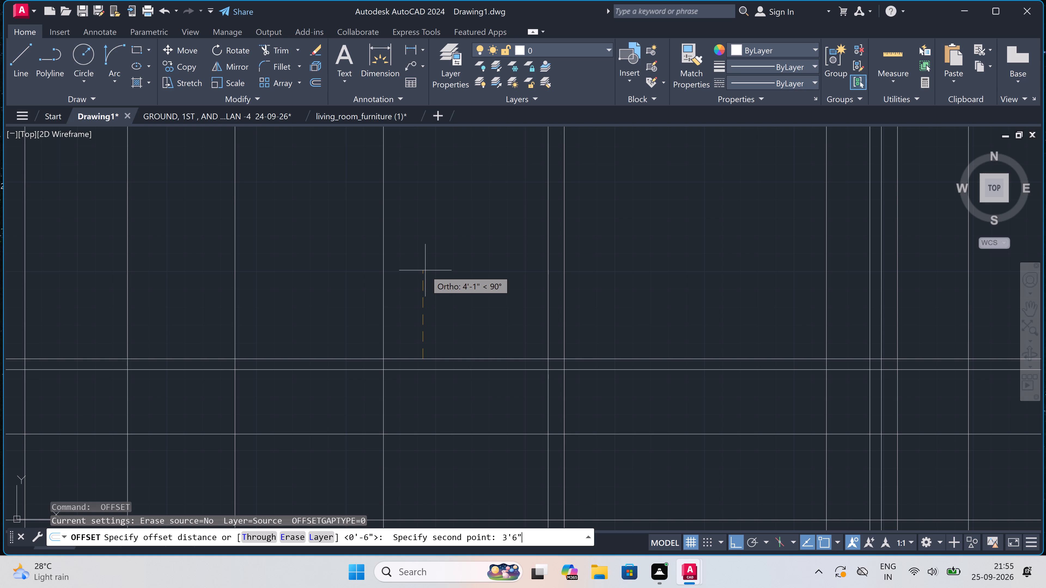
key(space)
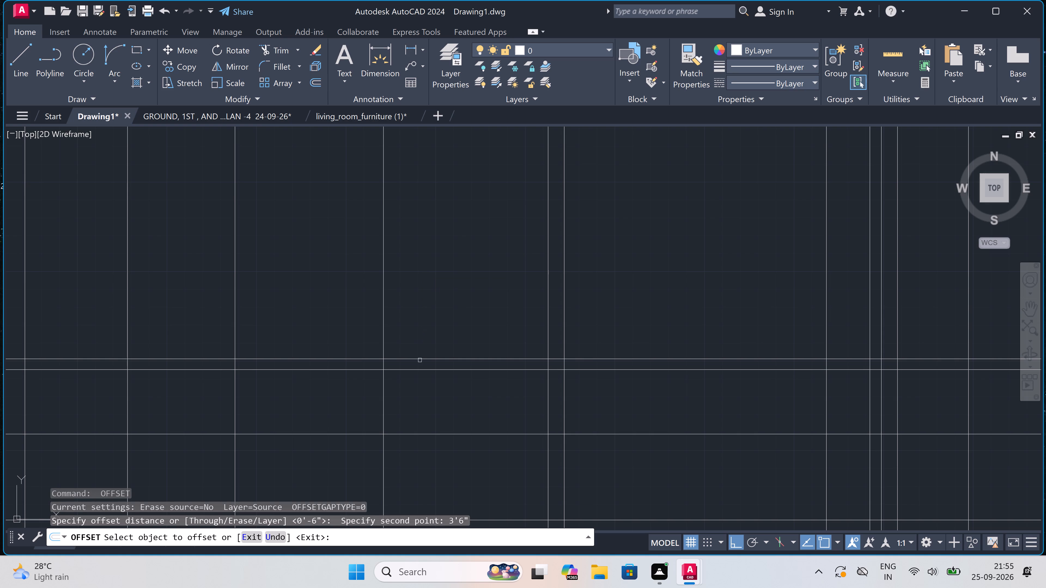
click(419, 358)
click(422, 318)
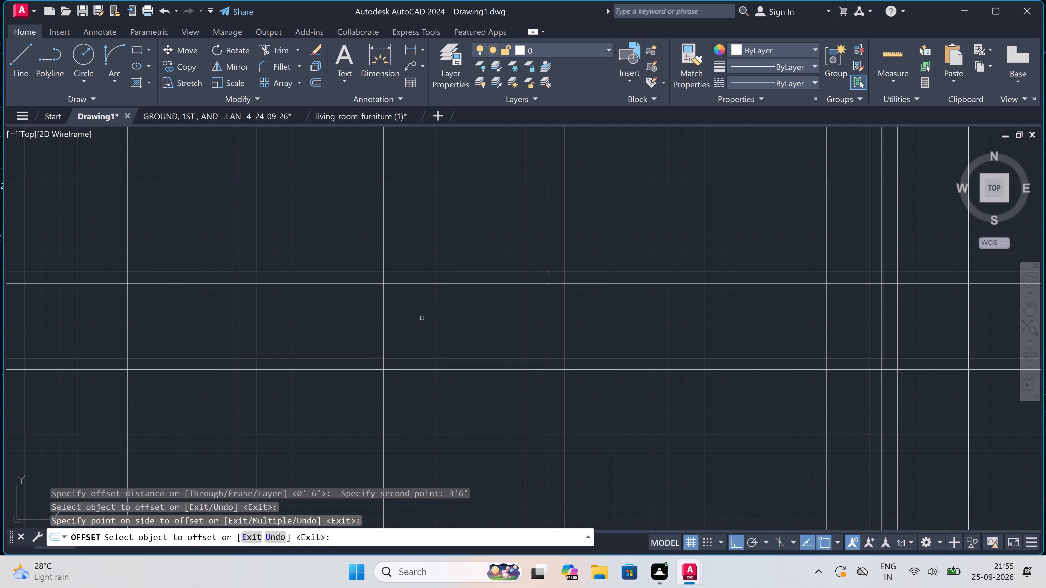
key(Escape)
Trim away the horizontal level lines in the gap between the ground floor plan's grid and the section copy's grid.
scroll(423, 315, down, 3)
scroll(444, 290, down, 1)
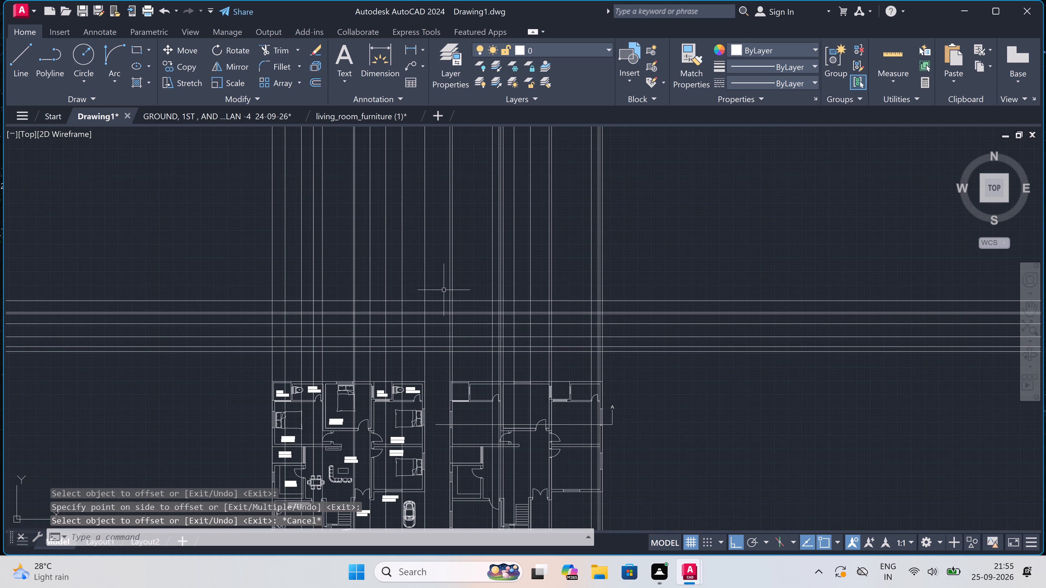
key(t)
key(r)
key(space)
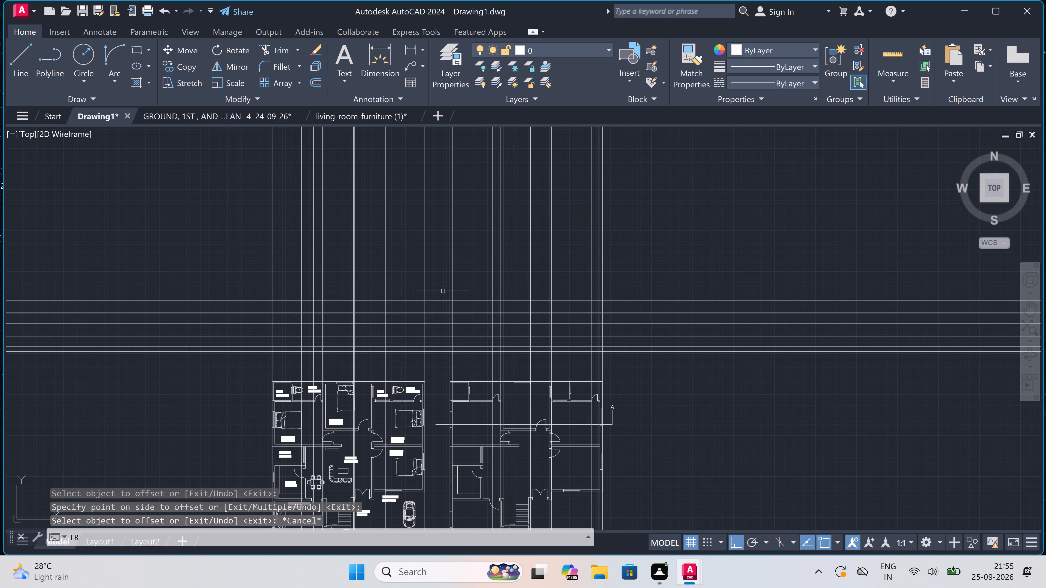
double_click(442, 290)
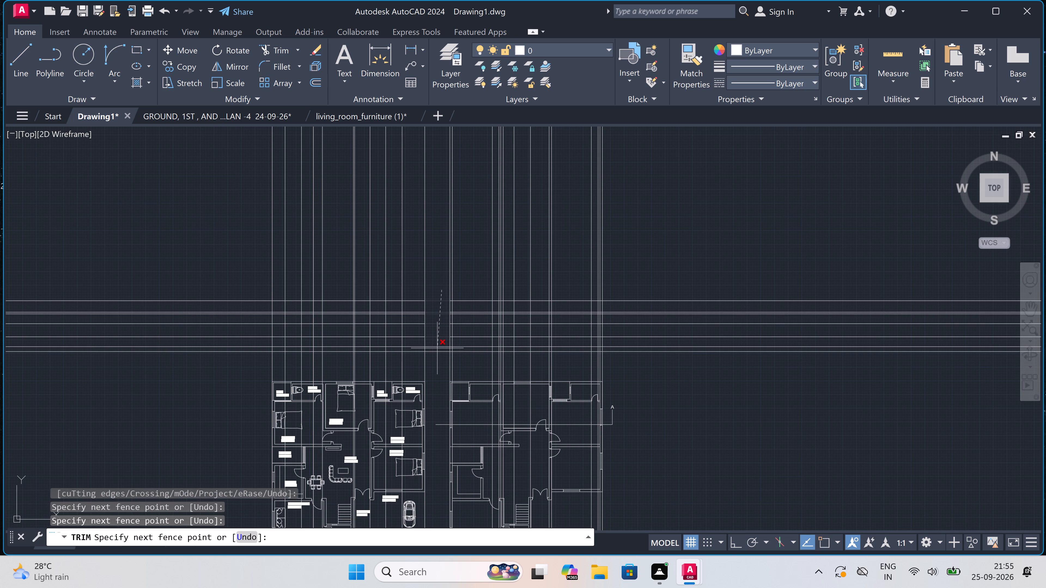
click(437, 358)
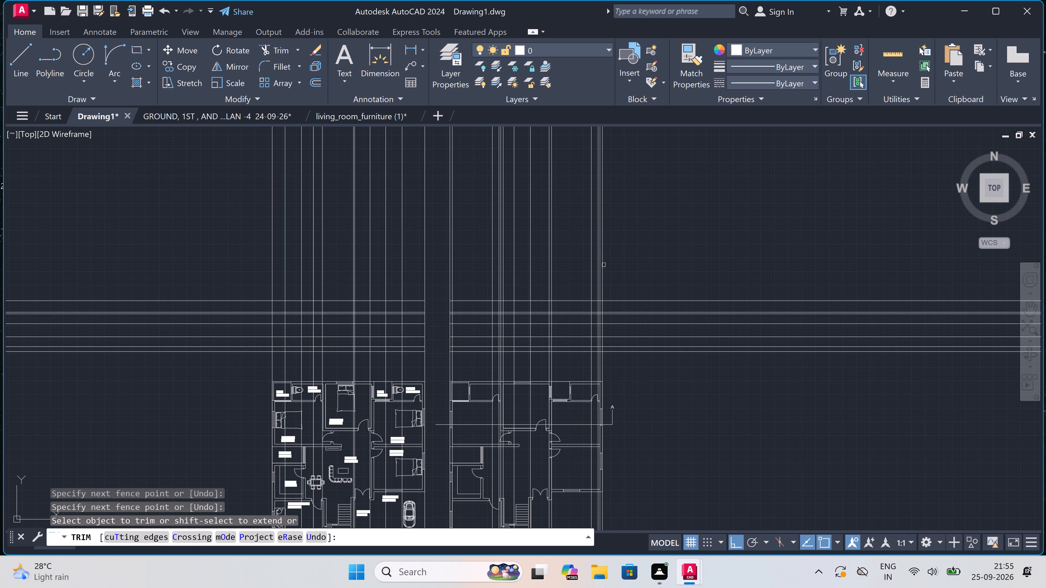
Trim all vertical projection lines of both grids above the topmost horizontal level line.
click(619, 261)
drag(619, 261, 616, 262)
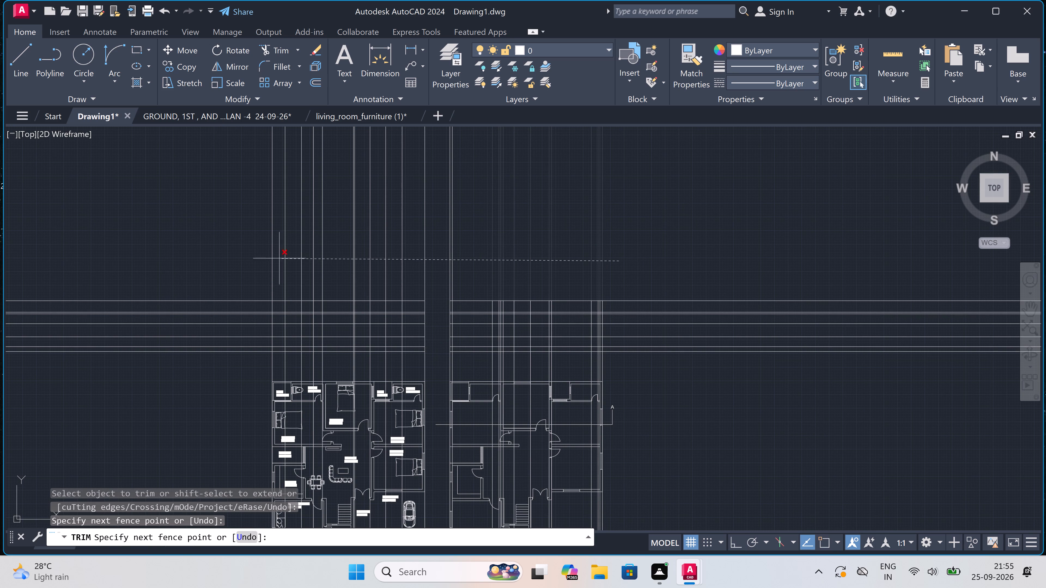
double_click(247, 258)
click(247, 258)
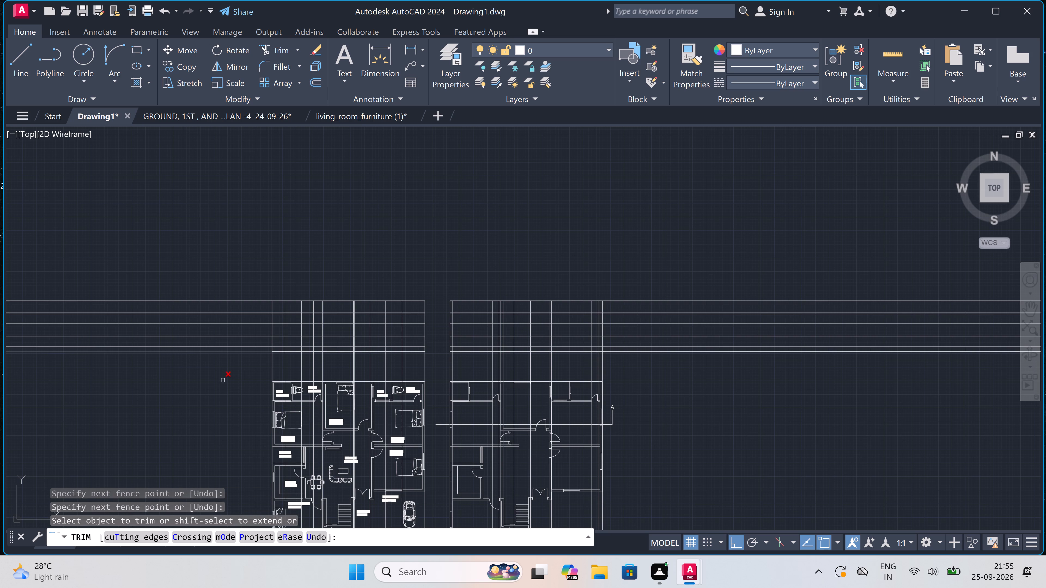
Trim the horizontal level lines that extend beyond the outer sides of the two grids.
drag(222, 387, 222, 371)
click(229, 273)
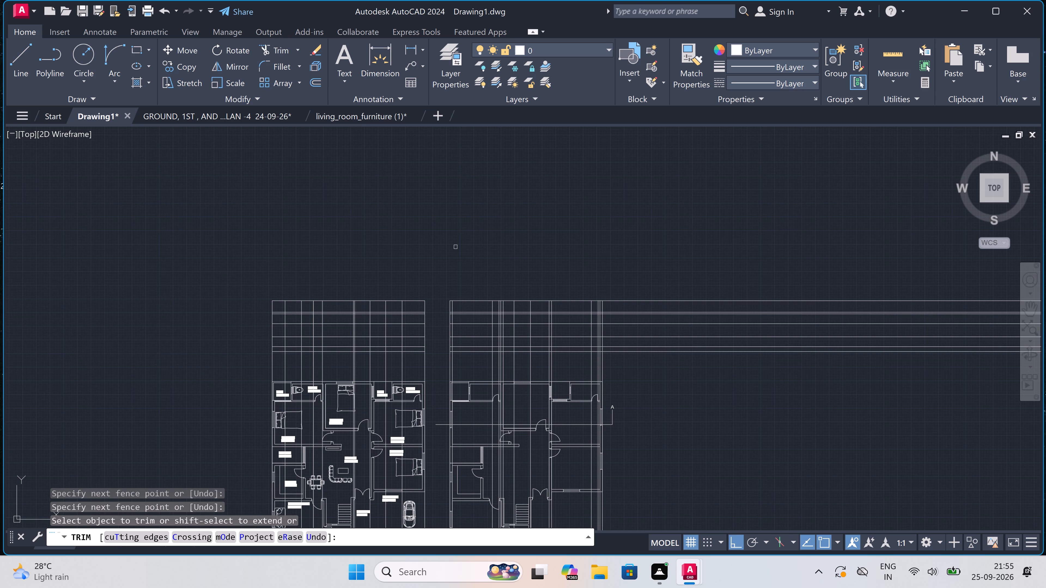
click(638, 252)
drag(638, 253, 641, 278)
drag(637, 415, 639, 408)
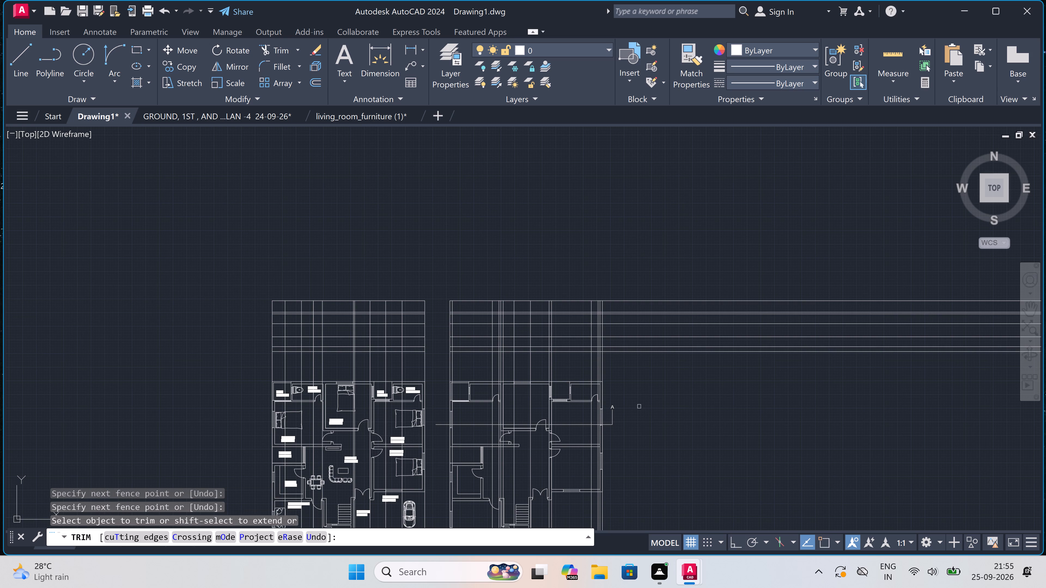
drag(629, 261, 629, 267)
click(631, 394)
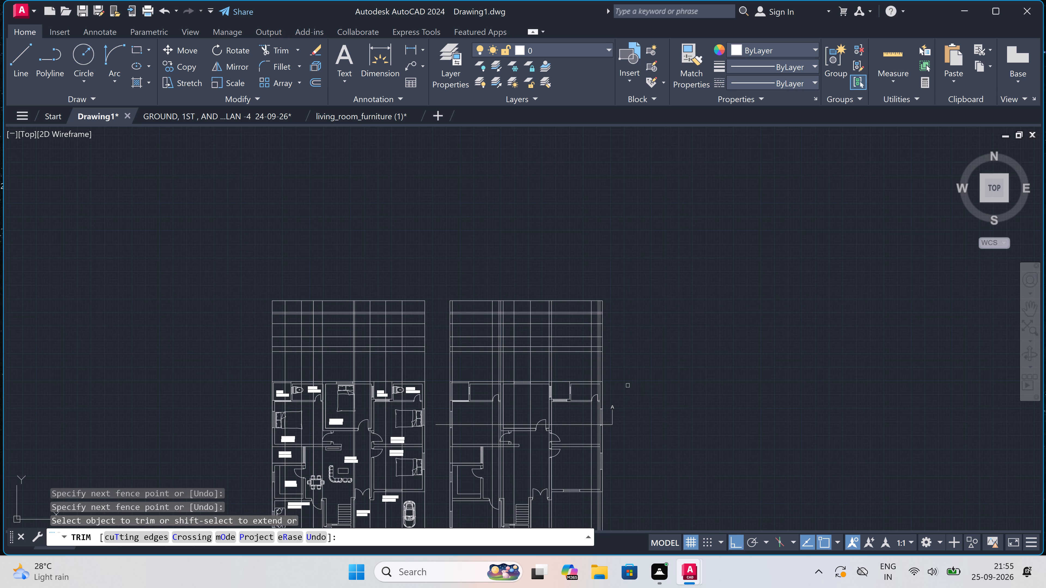
In the section grid, trim the inner vertical lines within the narrow 6" band, keeping the outermost verticals.
scroll(609, 339, up, 3)
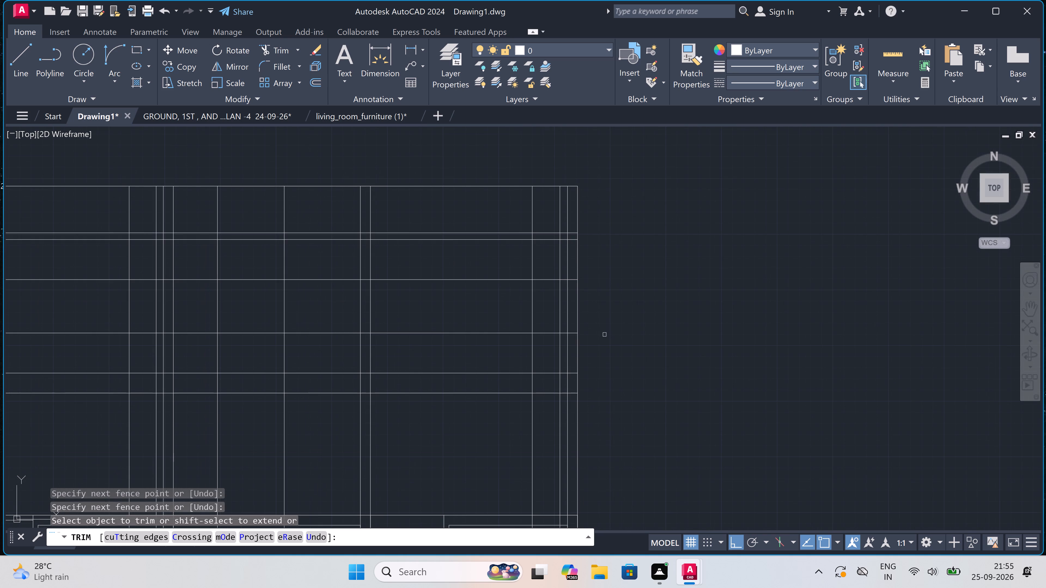
scroll(589, 328, down, 2)
scroll(559, 306, up, 2)
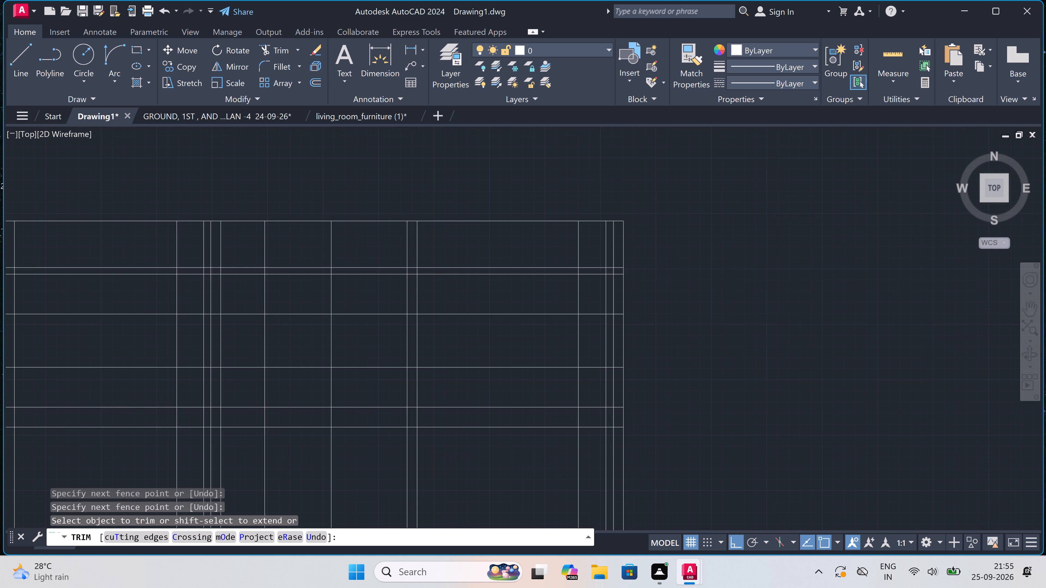
scroll(608, 262, up, 2)
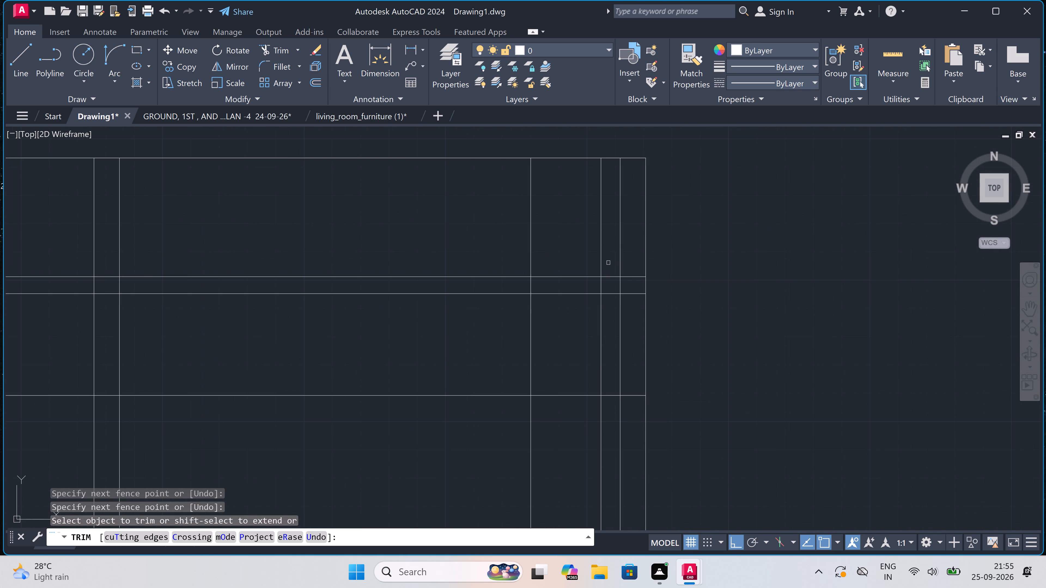
scroll(624, 280, up, 3)
click(627, 292)
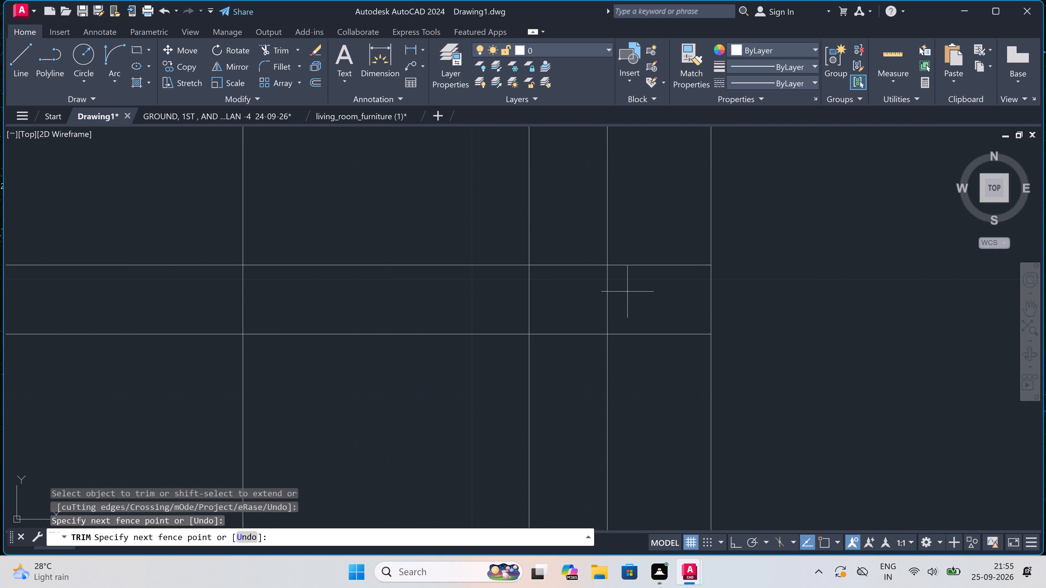
scroll(529, 294, down, 7)
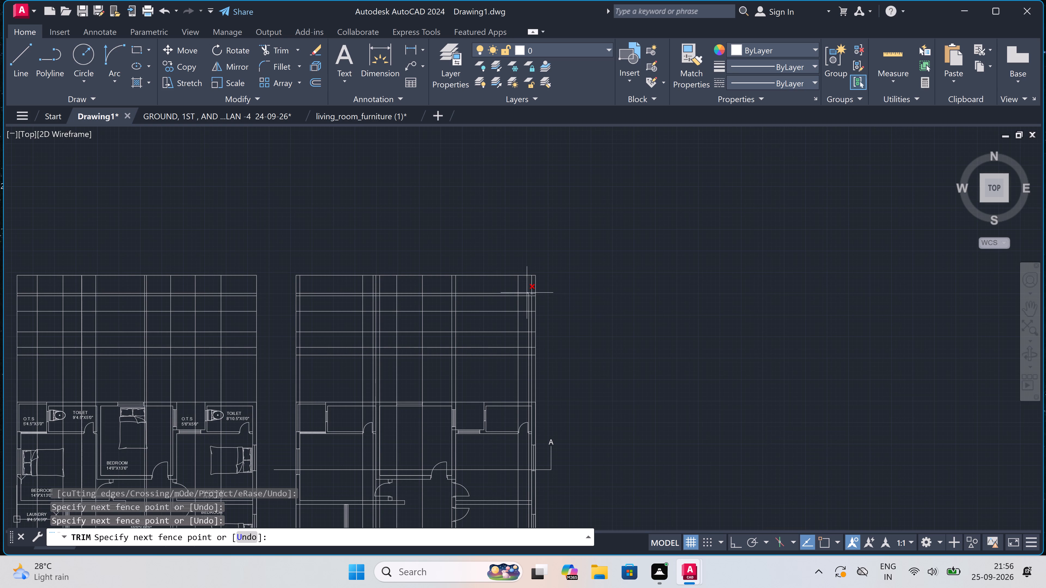
scroll(278, 291, up, 4)
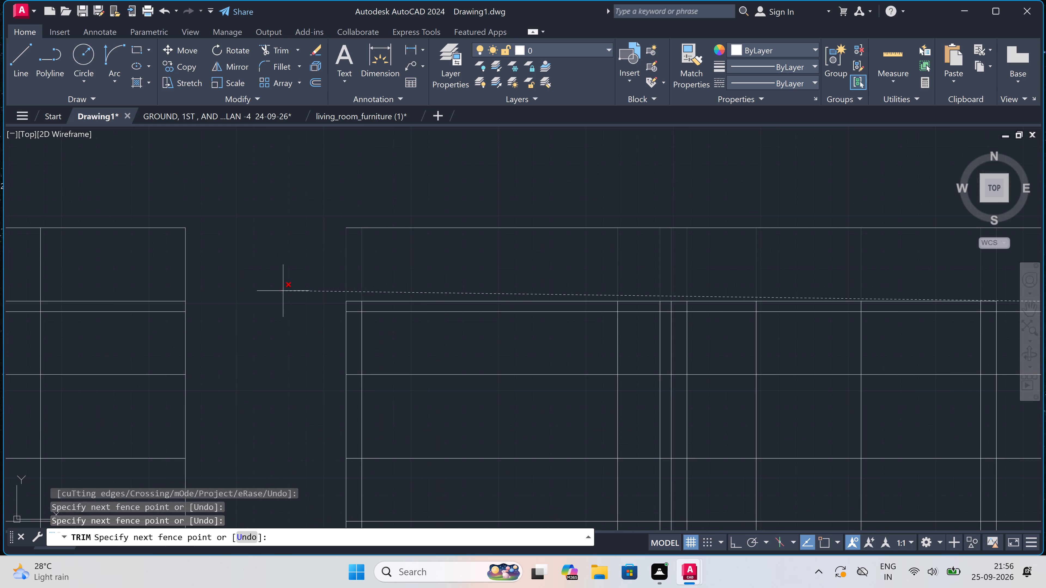
scroll(348, 310, up, 4)
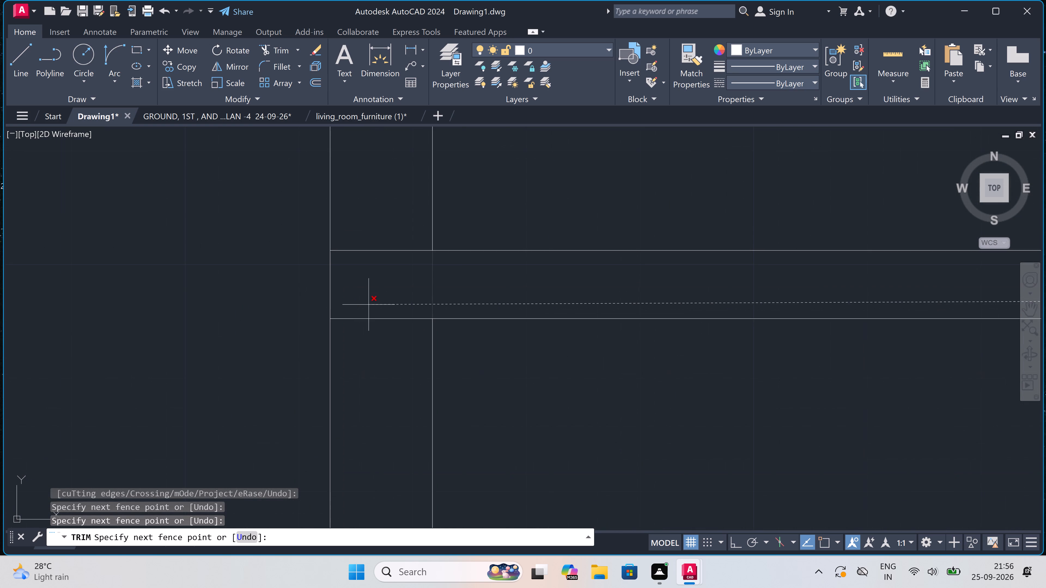
click(374, 302)
Trim the section grid's inner vertical lines within the 3'6" band at the top, keeping the outermost verticals.
scroll(374, 302, down, 3)
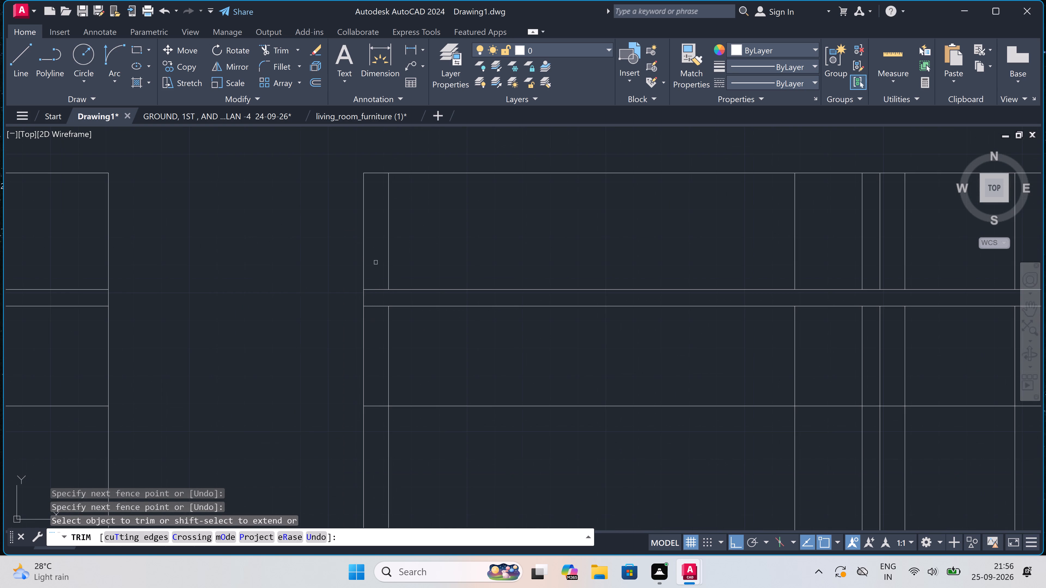
click(376, 262)
scroll(483, 259, down, 6)
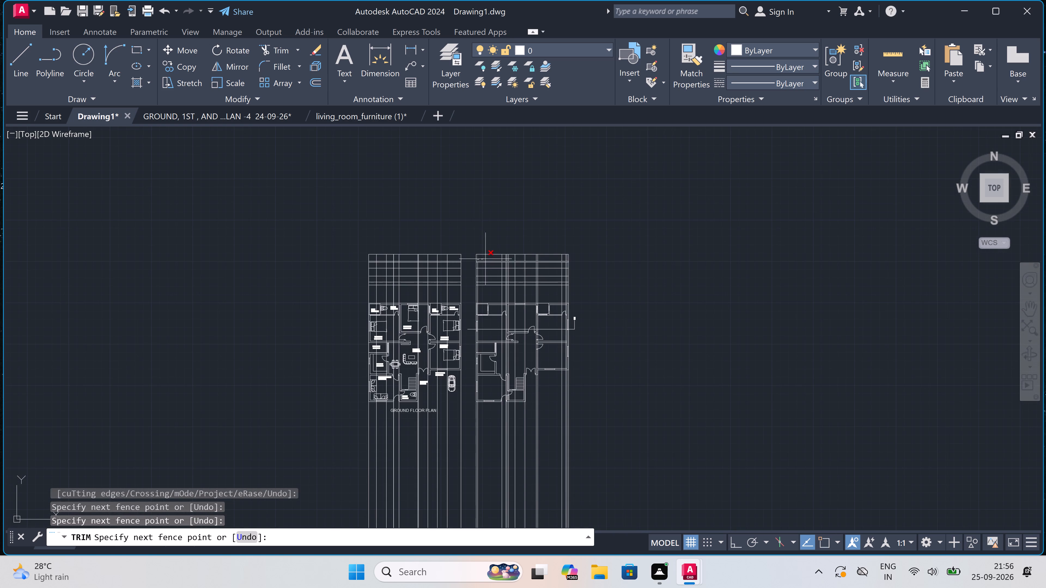
scroll(549, 255, up, 4)
scroll(607, 271, up, 2)
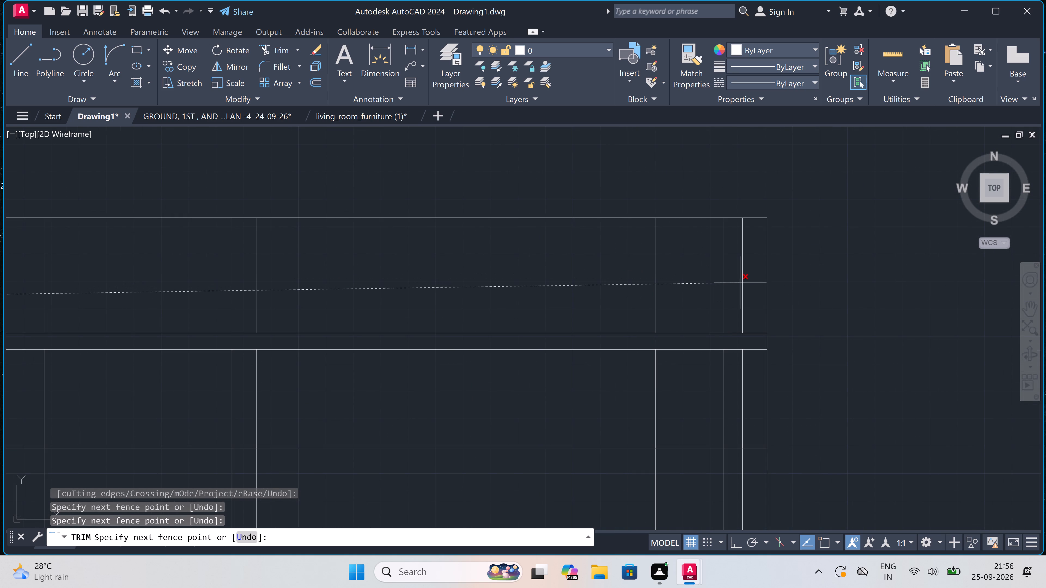
click(744, 284)
In the section, trim the lintel and sill level lines out of the right outer wall and up to the adjacent opening.
scroll(742, 279, down, 2)
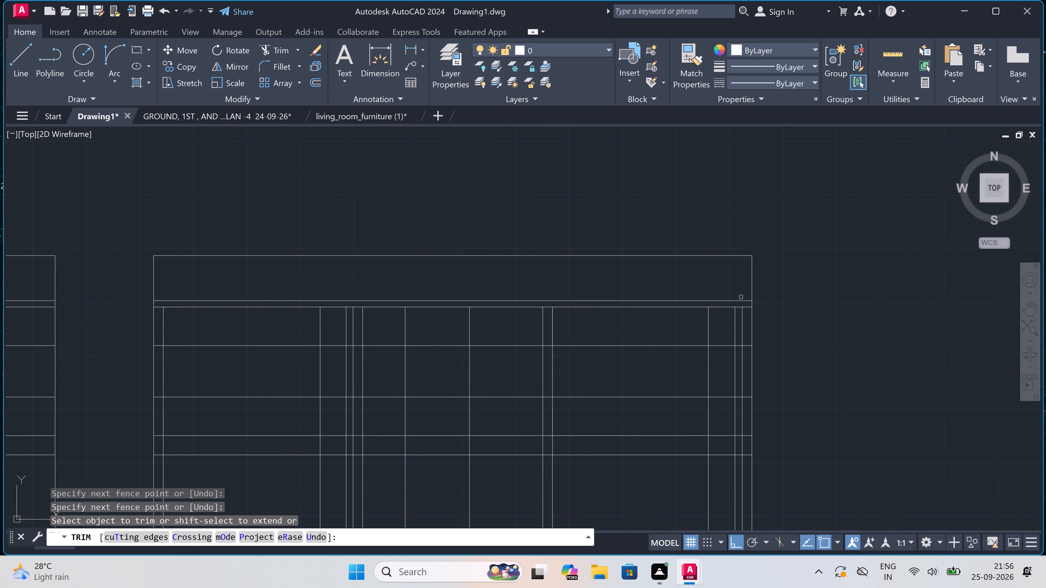
click(749, 345)
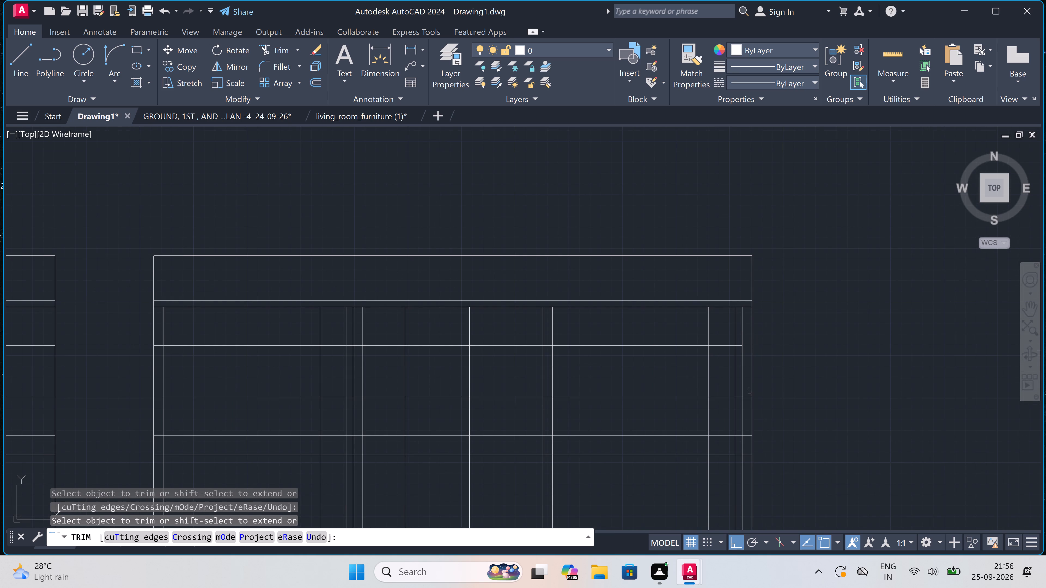
click(749, 396)
scroll(742, 401, up, 3)
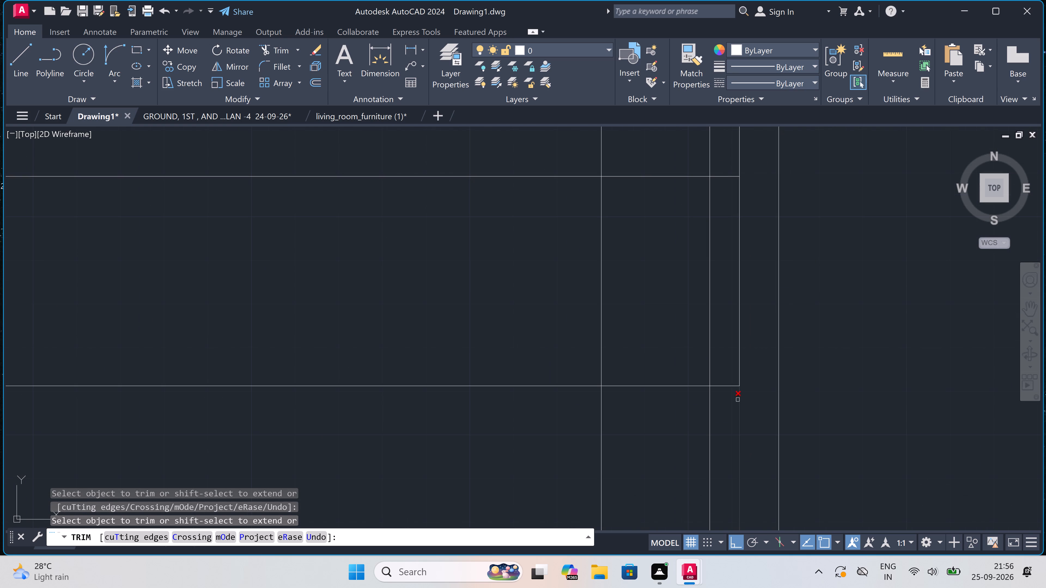
click(720, 405)
scroll(704, 306, down, 4)
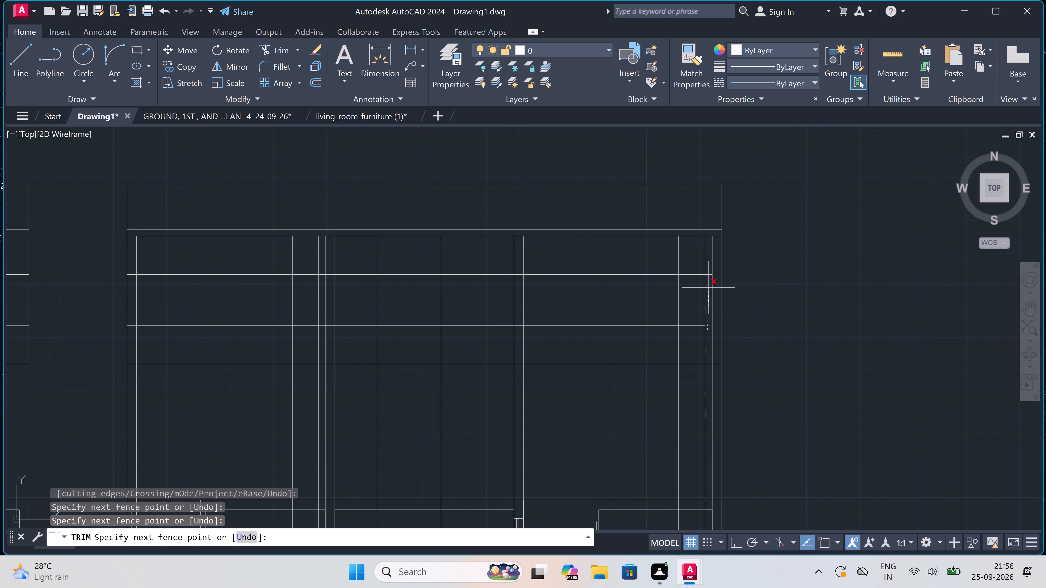
scroll(709, 260, up, 3)
click(709, 260)
Trim the vertical and level lines around the opening beside the section's right outer wall, leaving only a door outline.
drag(705, 254, 702, 254)
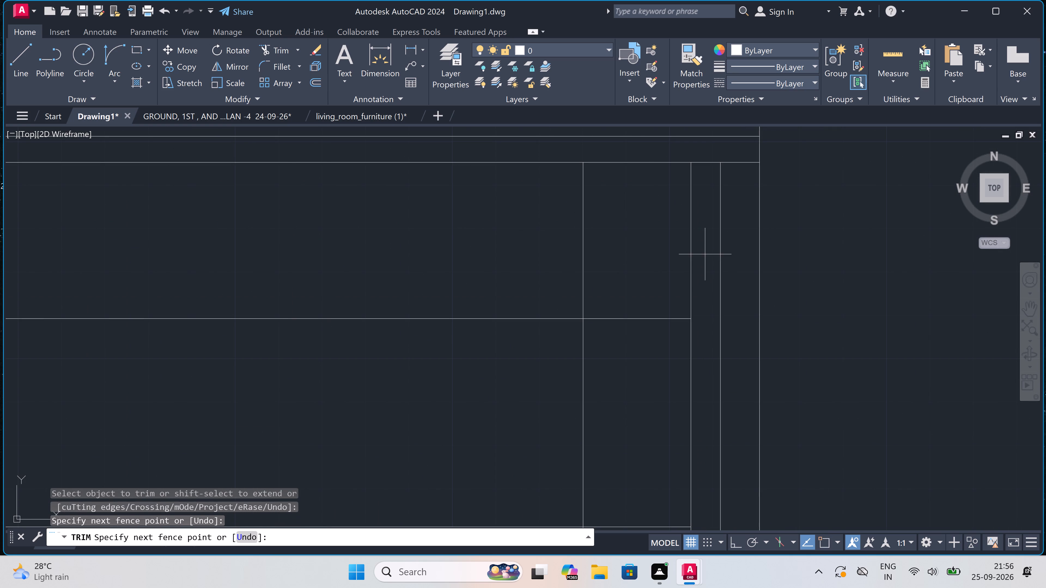
click(494, 253)
scroll(494, 253, down, 3)
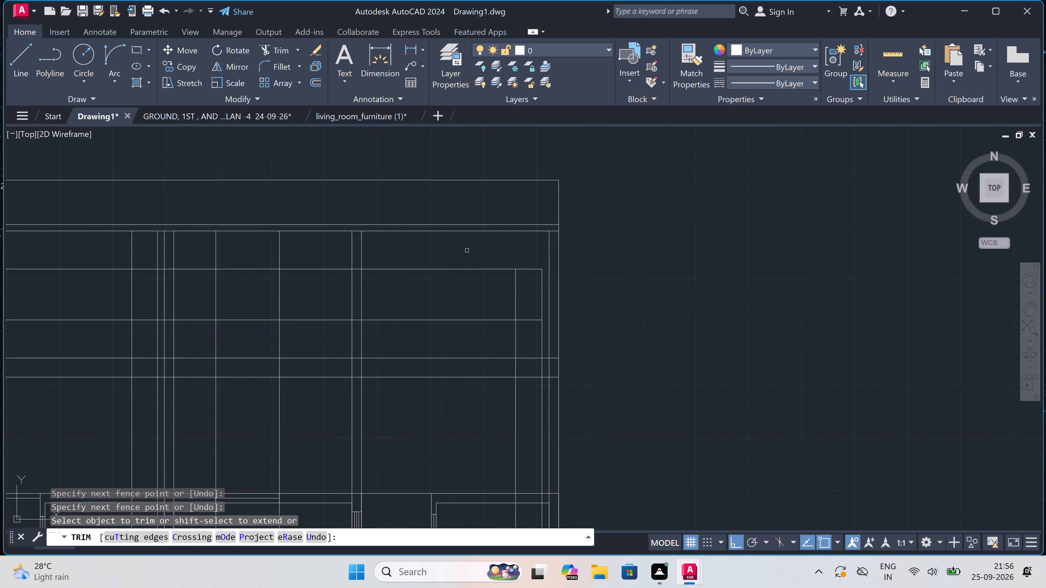
double_click(467, 250)
click(452, 343)
click(520, 331)
click(524, 314)
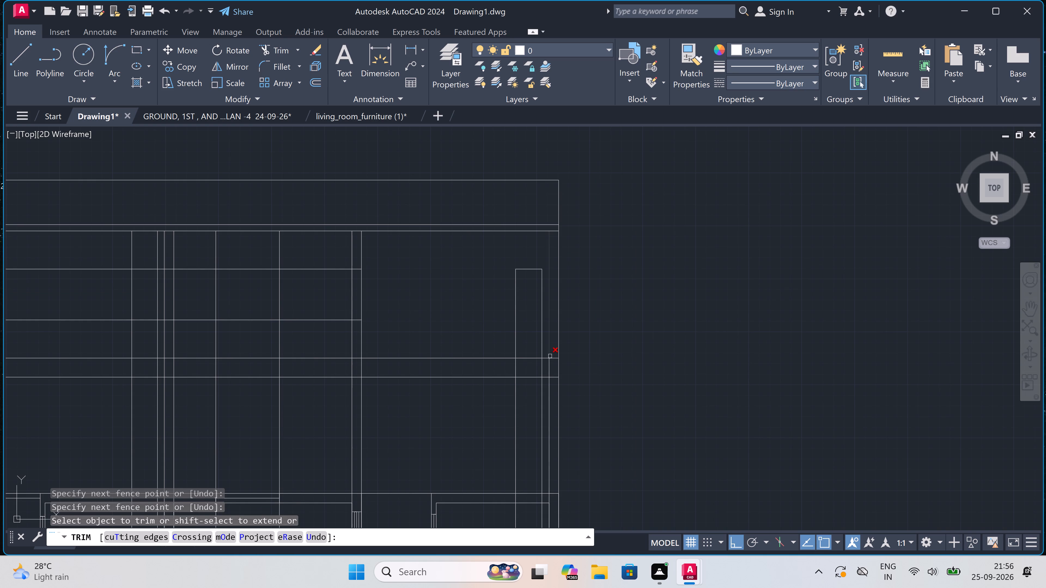
Trim the section's inner vertical lines within the slab band below the rooms, keeping the outermost verticals.
click(552, 366)
drag(552, 366, 546, 366)
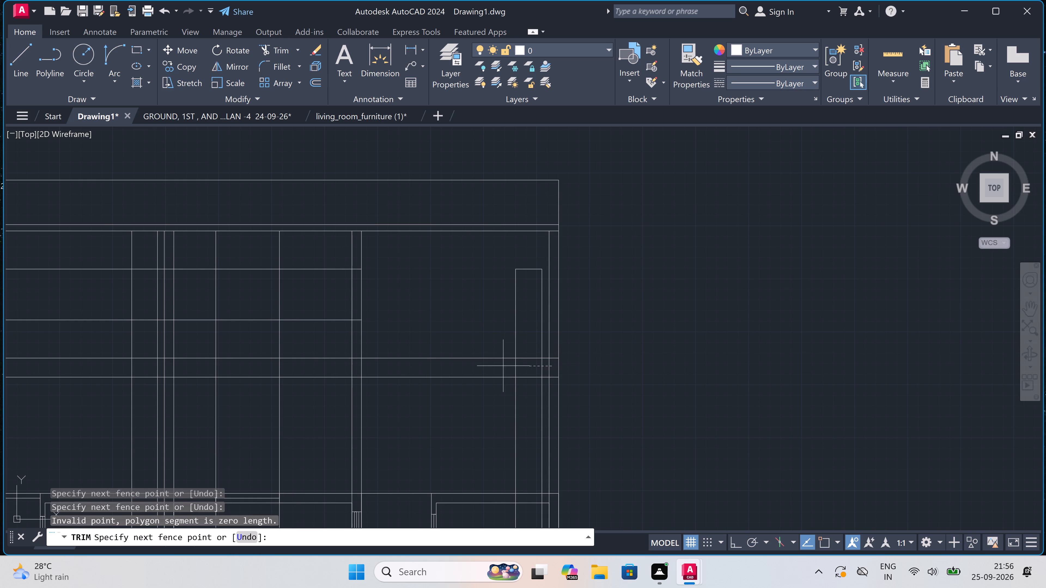
scroll(430, 364, down, 3)
scroll(321, 363, up, 3)
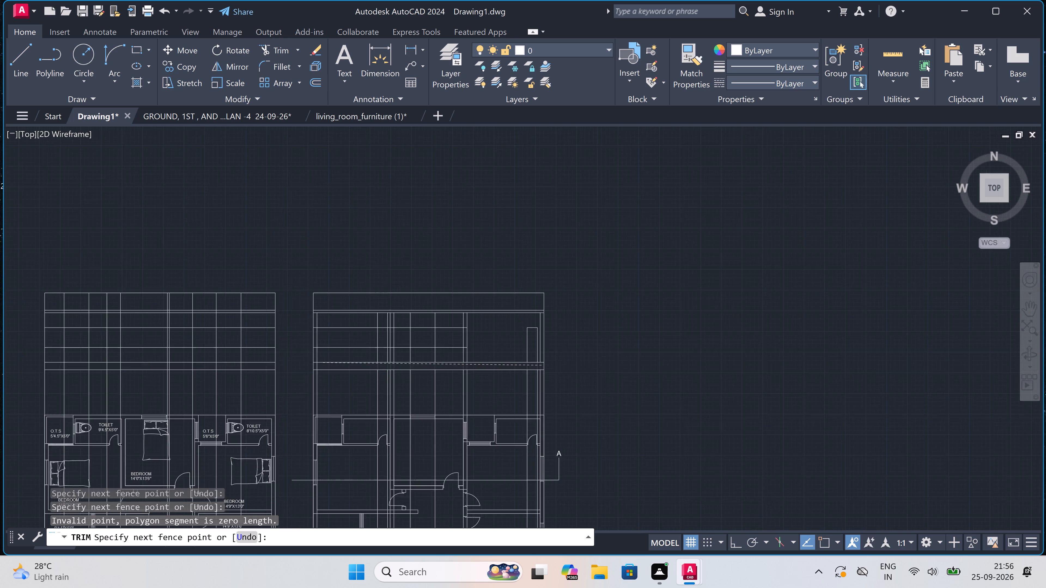
scroll(314, 375, up, 3)
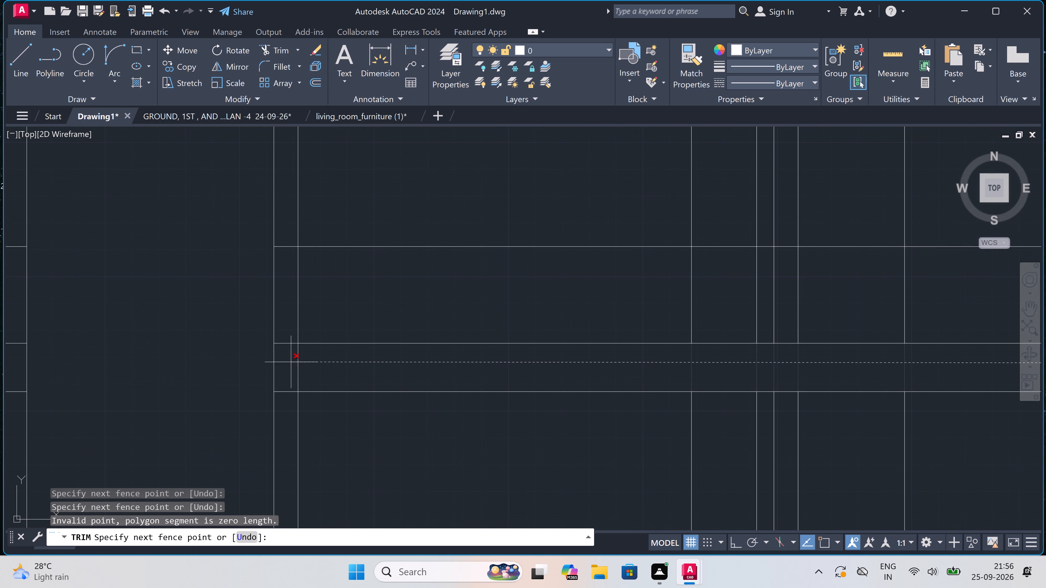
click(281, 359)
Trim the lintel and sill level lines out of the section's left outer wall and across the left room.
scroll(281, 359, down, 1)
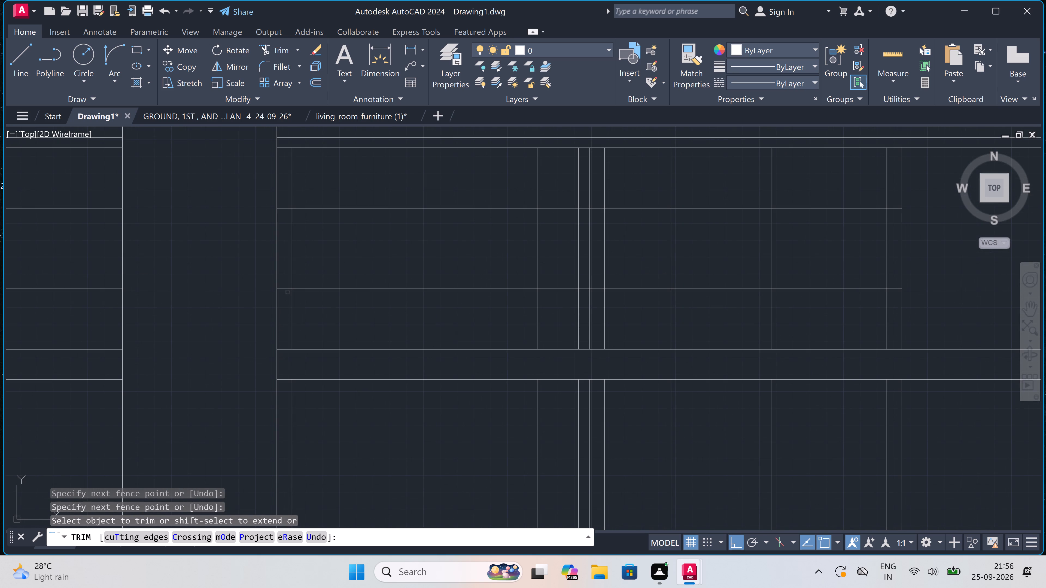
click(285, 288)
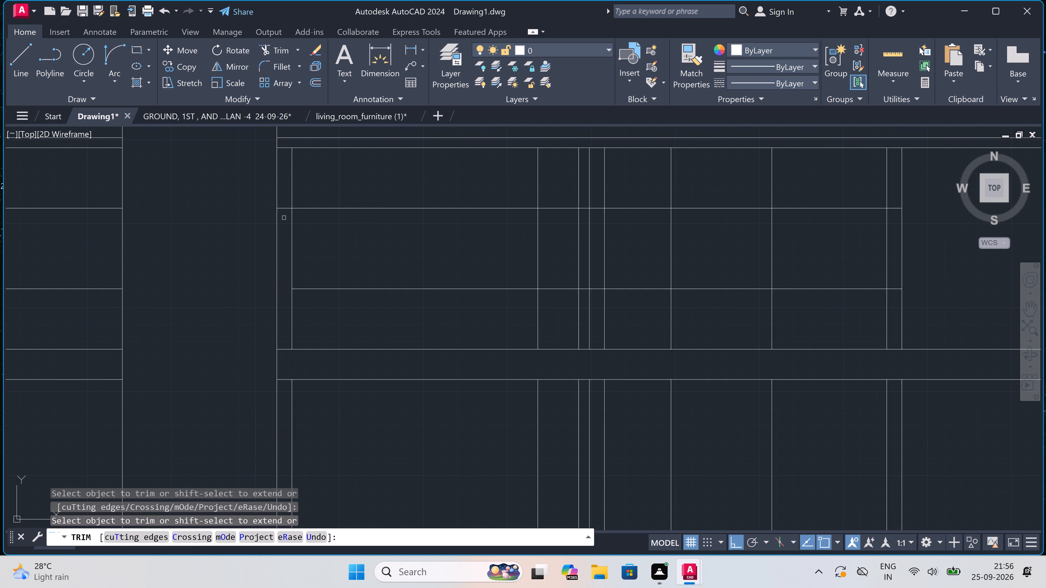
click(282, 203)
click(280, 214)
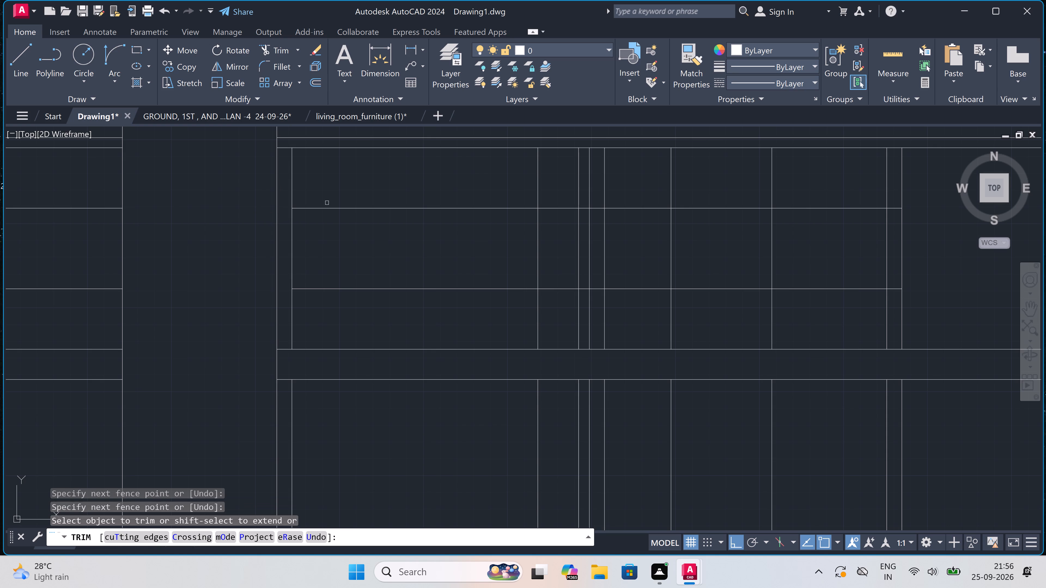
drag(334, 201, 334, 208)
click(322, 333)
Trim the vertical and level lines around the opening beside the left inner wall of the section, leaving only a door outline.
scroll(333, 318, down, 3)
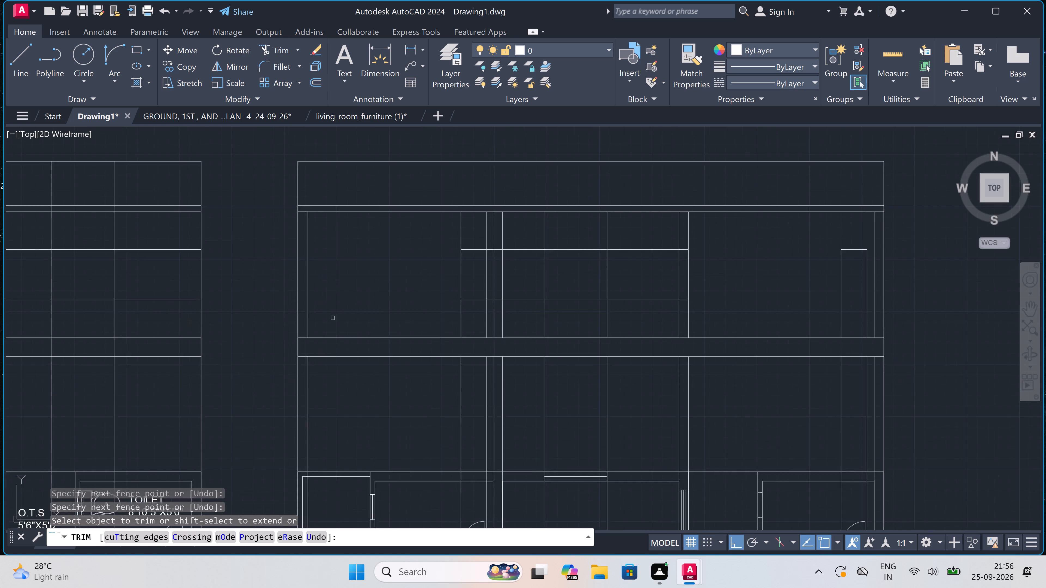
scroll(352, 308, up, 2)
scroll(364, 292, down, 2)
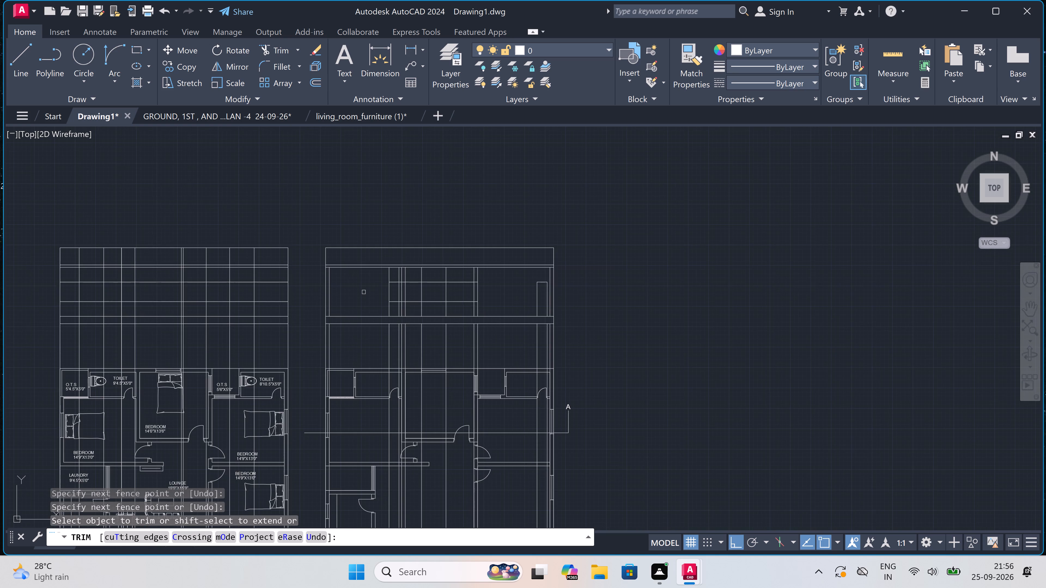
scroll(364, 292, up, 2)
scroll(398, 267, up, 2)
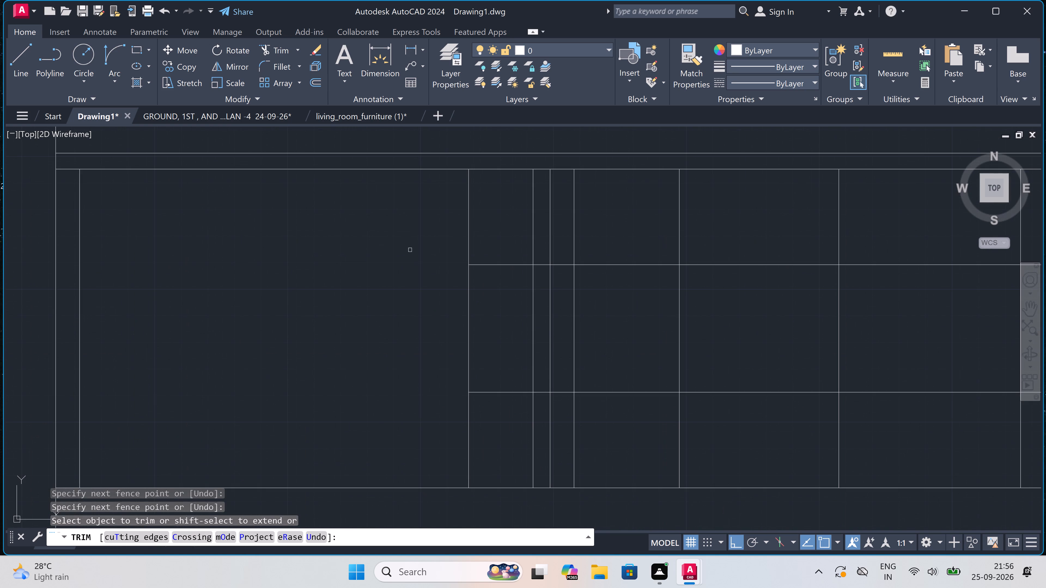
click(418, 238)
scroll(525, 231, down, 1)
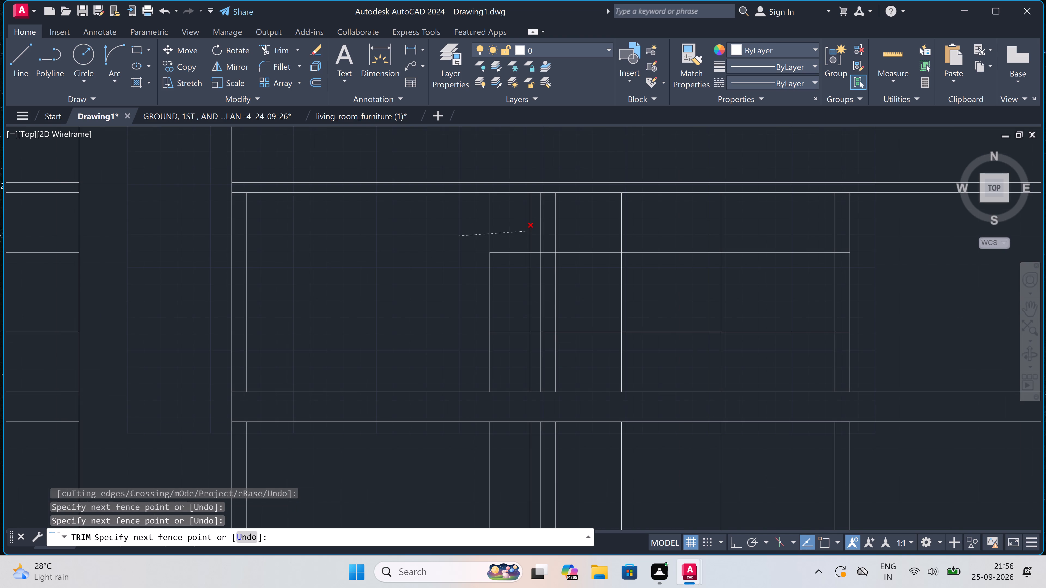
scroll(526, 231, down, 1)
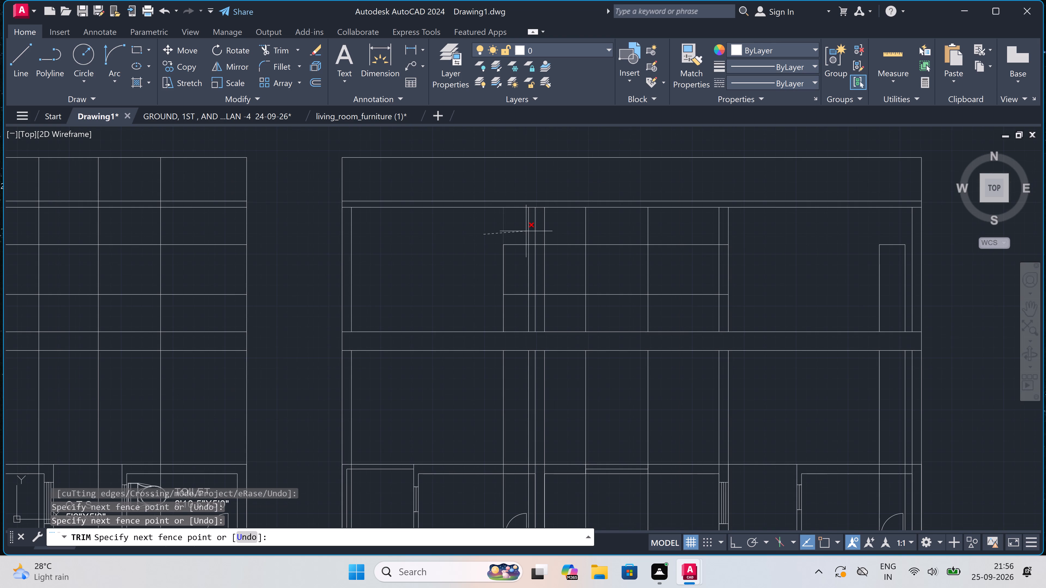
scroll(526, 231, down, 1)
scroll(526, 231, up, 2)
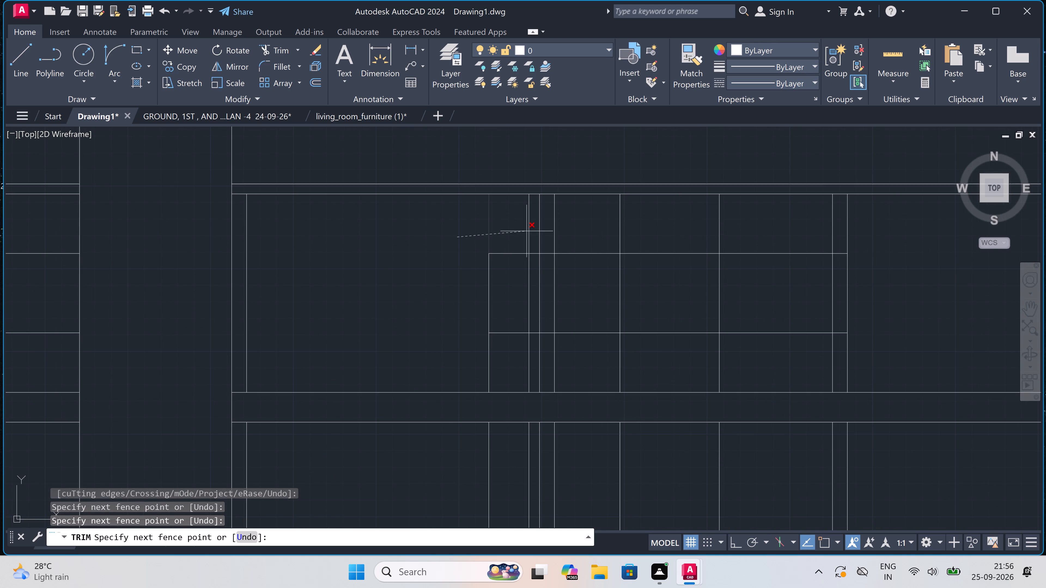
click(535, 232)
click(536, 237)
click(535, 349)
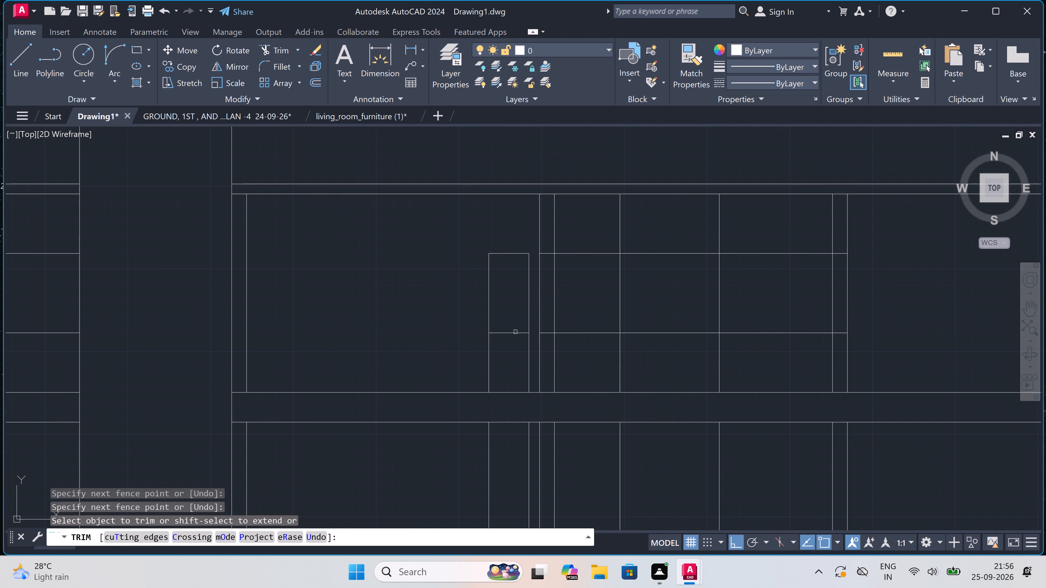
drag(504, 317, 504, 322)
click(504, 345)
Trim the lintel and sill level lines out of the section's left inner wall.
click(546, 252)
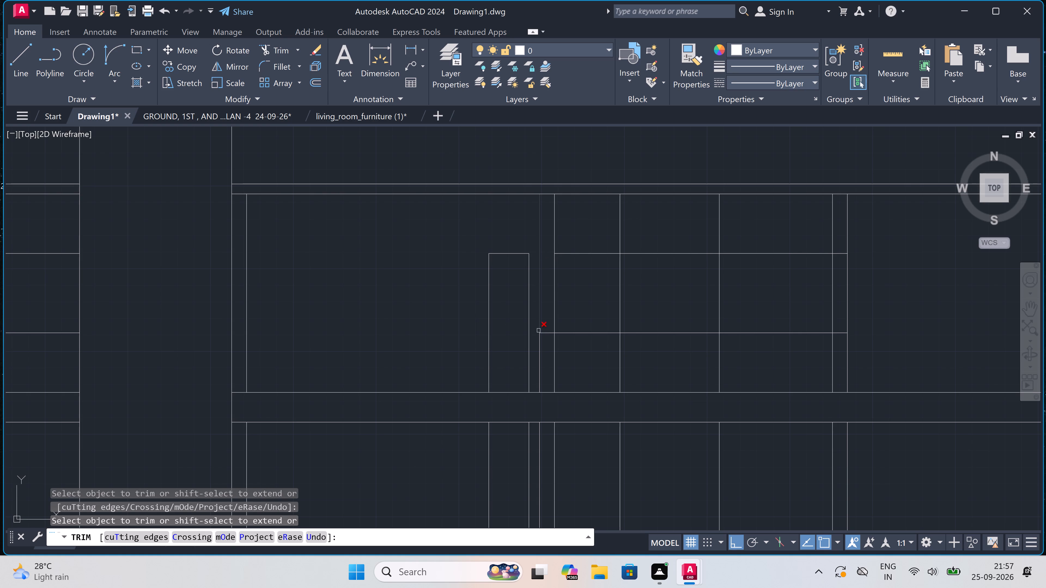
click(543, 333)
Trim the level and vertical lines surrounding the middle room's opening in the section, leaving a closed window rectangle.
scroll(543, 333, down, 1)
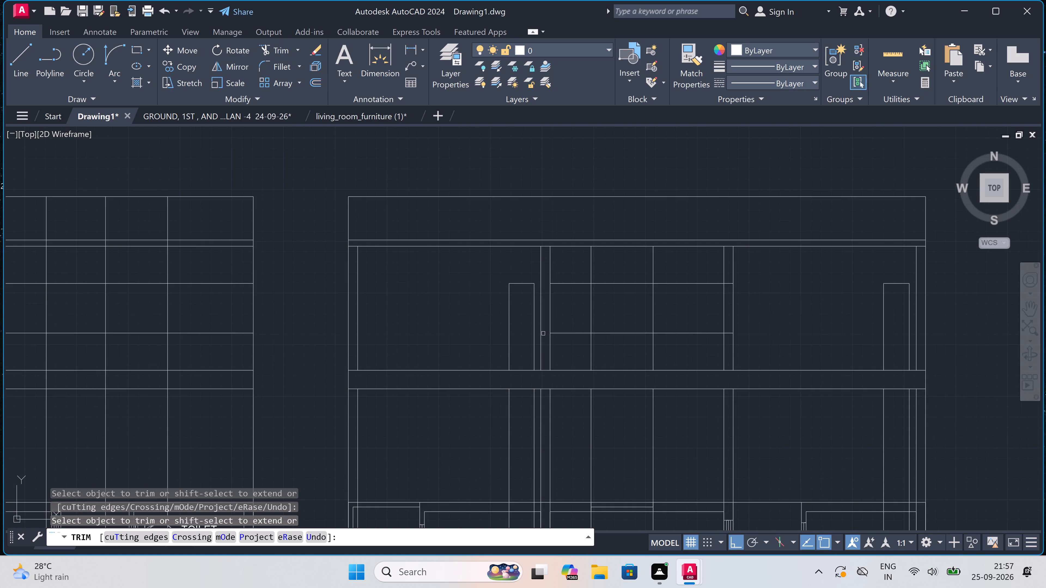
scroll(543, 333, down, 2)
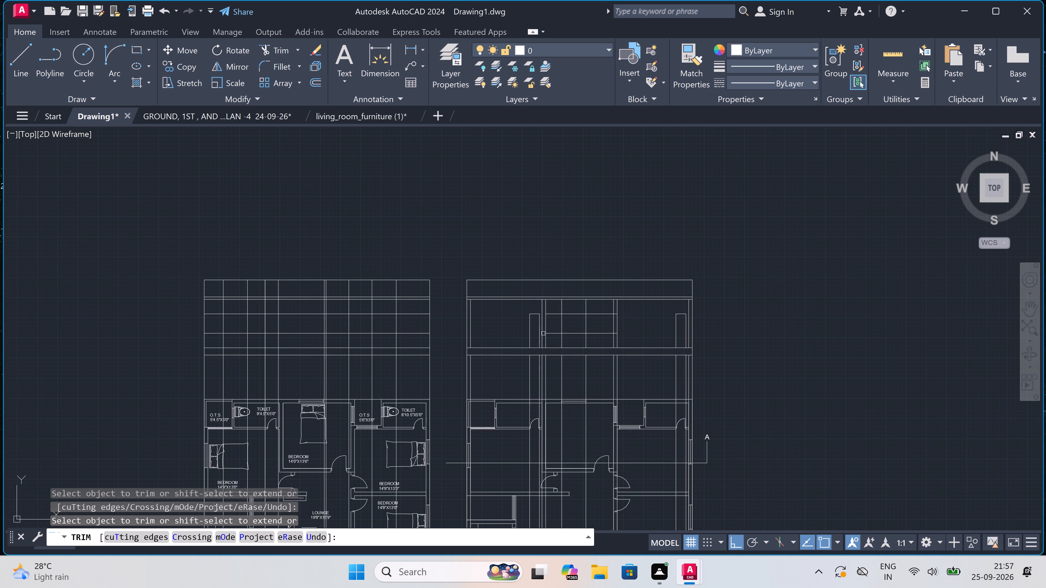
scroll(555, 331, up, 3)
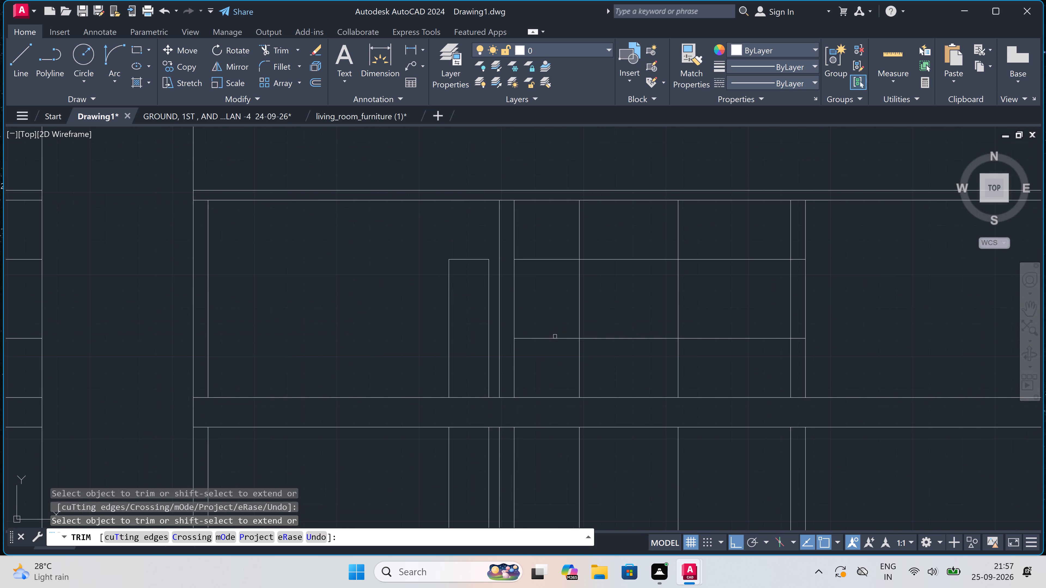
click(552, 350)
click(554, 230)
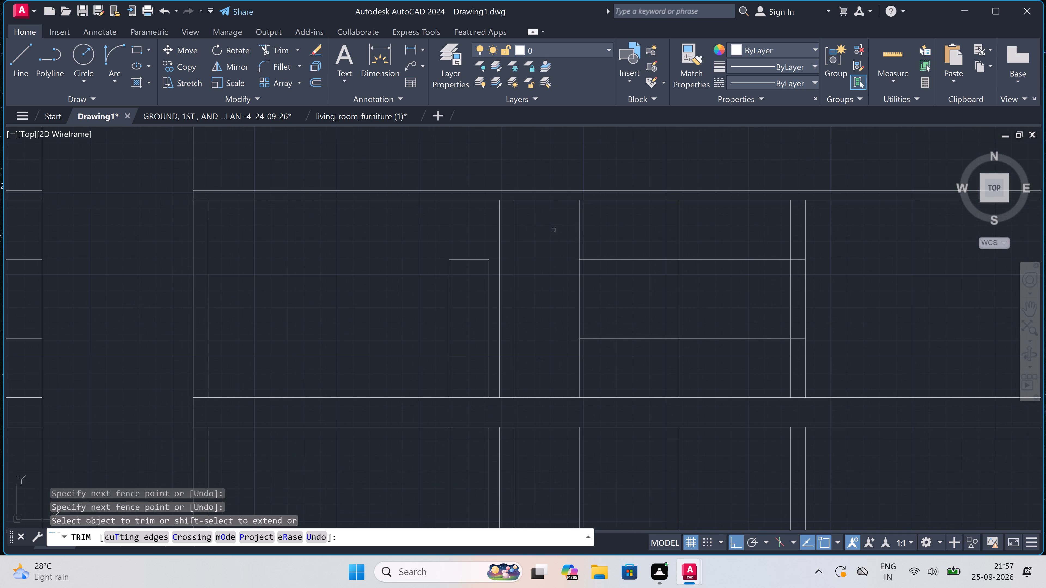
click(554, 230)
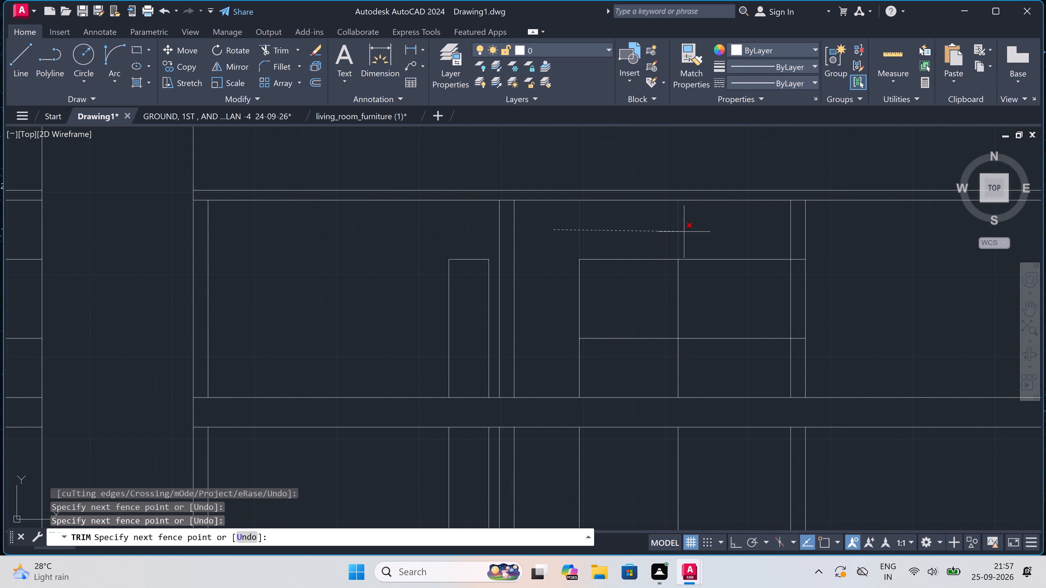
click(684, 232)
drag(695, 239, 696, 242)
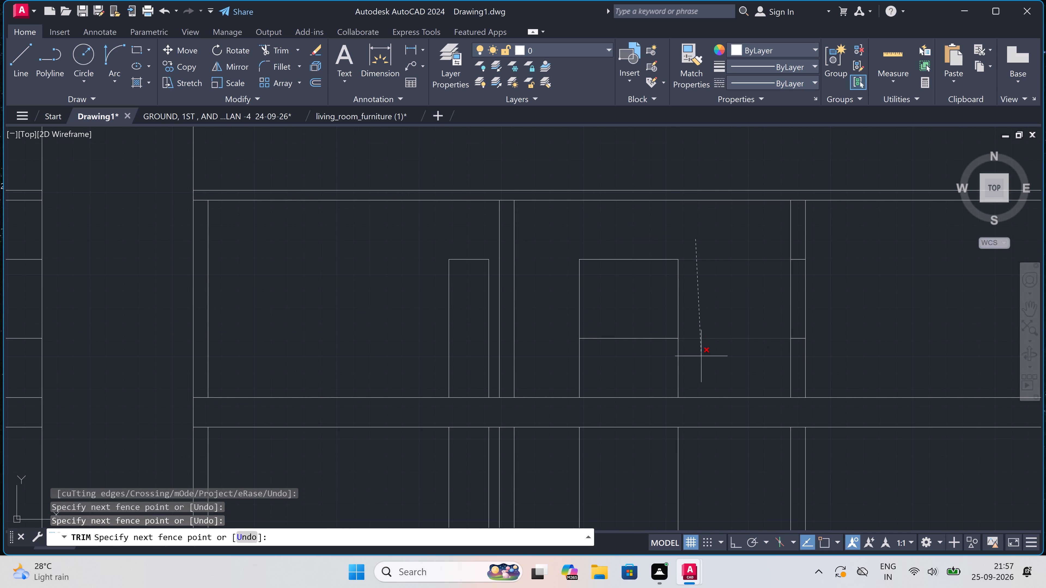
click(702, 356)
click(701, 362)
click(545, 371)
Trim the lintel and sill level lines out of the section's right inner wall.
scroll(545, 370, down, 3)
scroll(598, 352, up, 3)
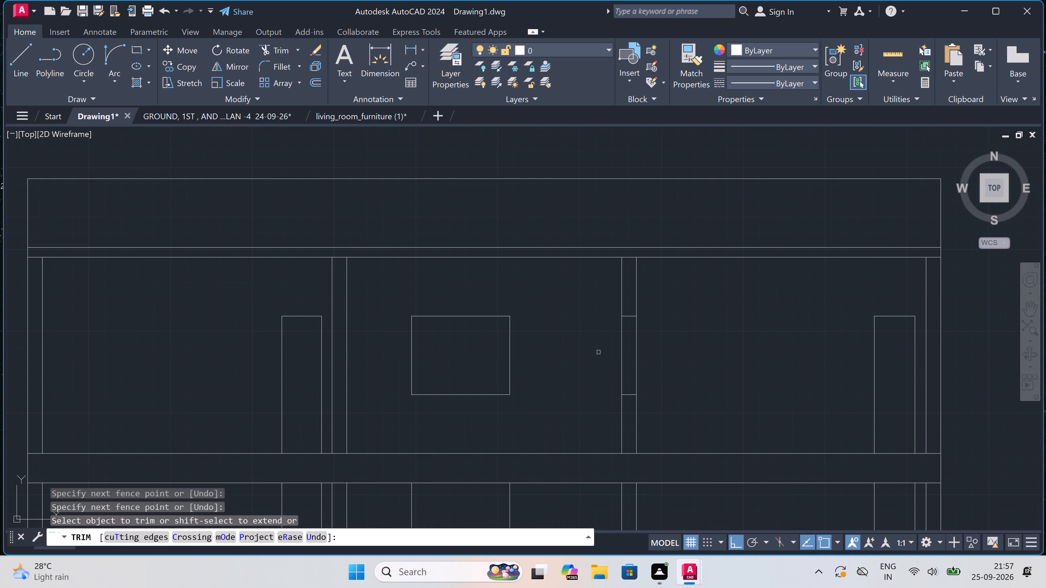
double_click(630, 394)
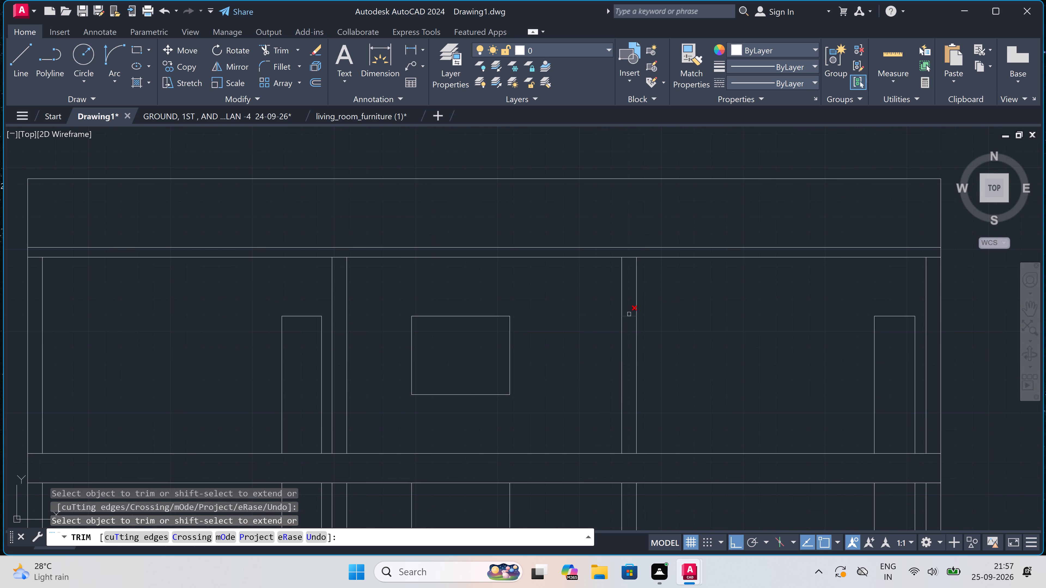
click(629, 314)
Trim away the vertical projection lines between the section's base and the plan below it.
scroll(629, 314, down, 3)
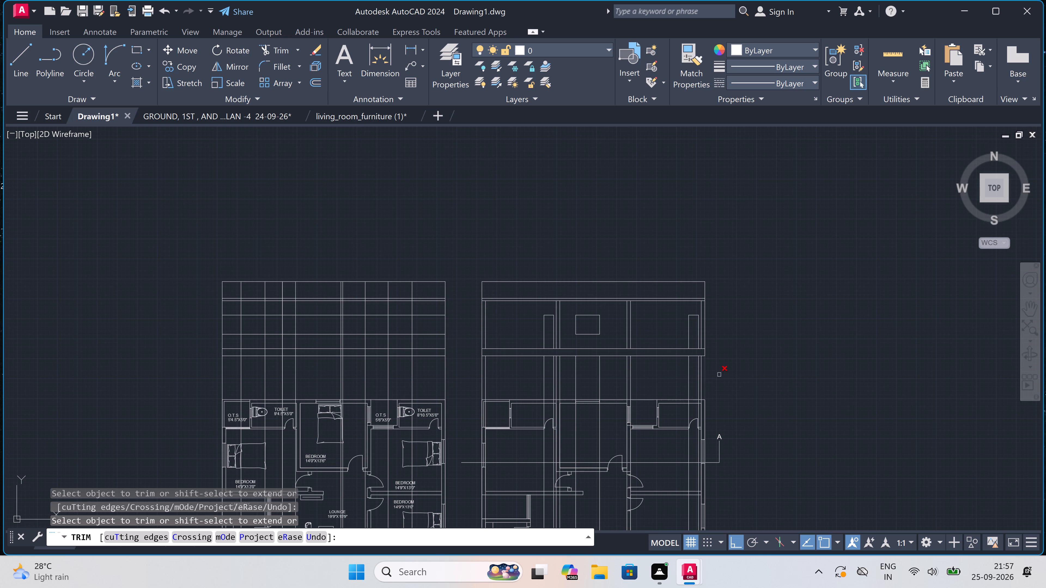
click(733, 376)
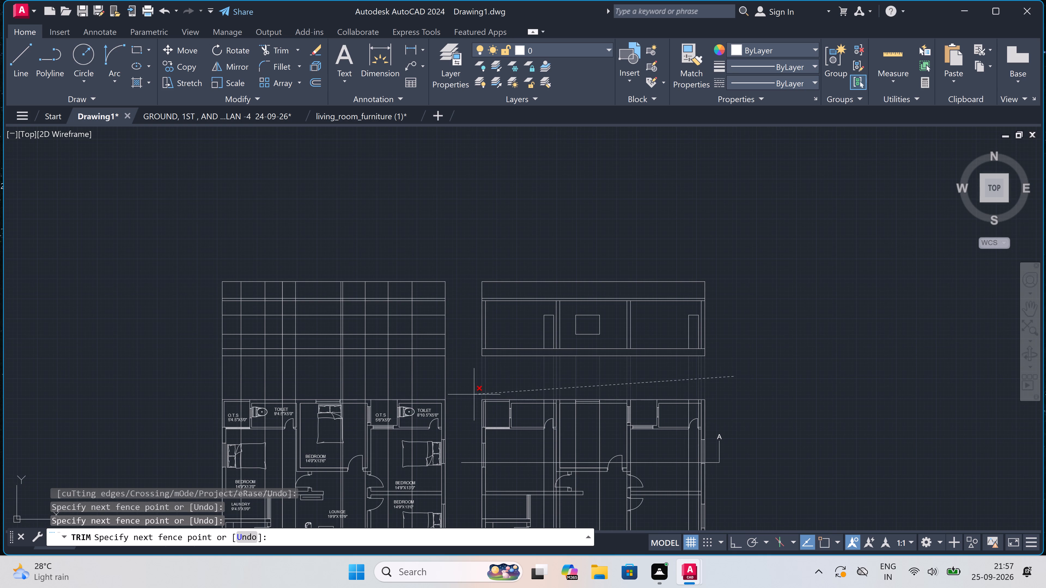
click(473, 376)
Trim the vertical projection lines out of the top parapet band of the elevation above the furnished plan.
scroll(473, 376, down, 2)
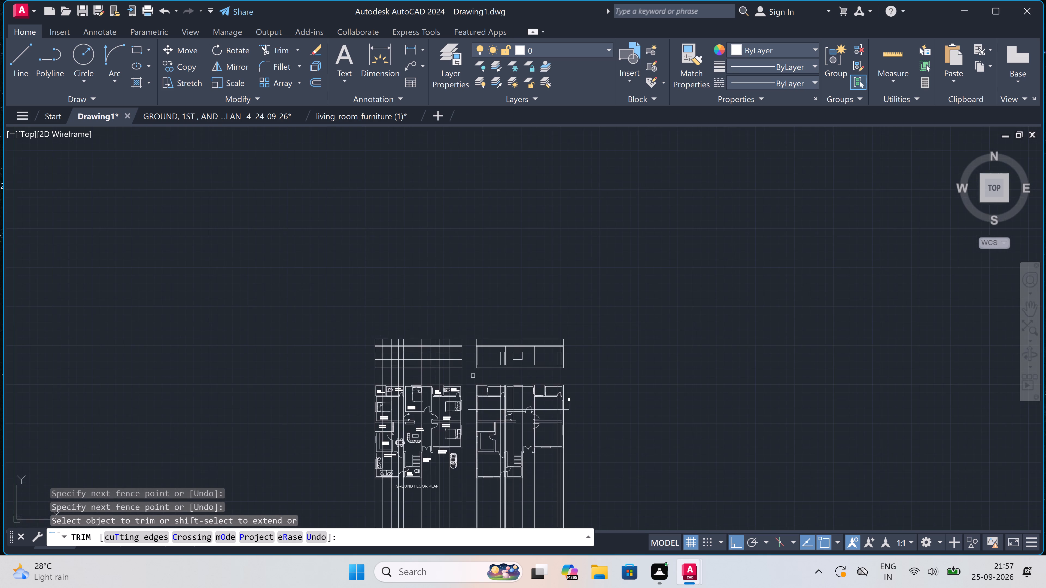
scroll(473, 376, down, 2)
scroll(448, 363, up, 3)
scroll(425, 357, up, 2)
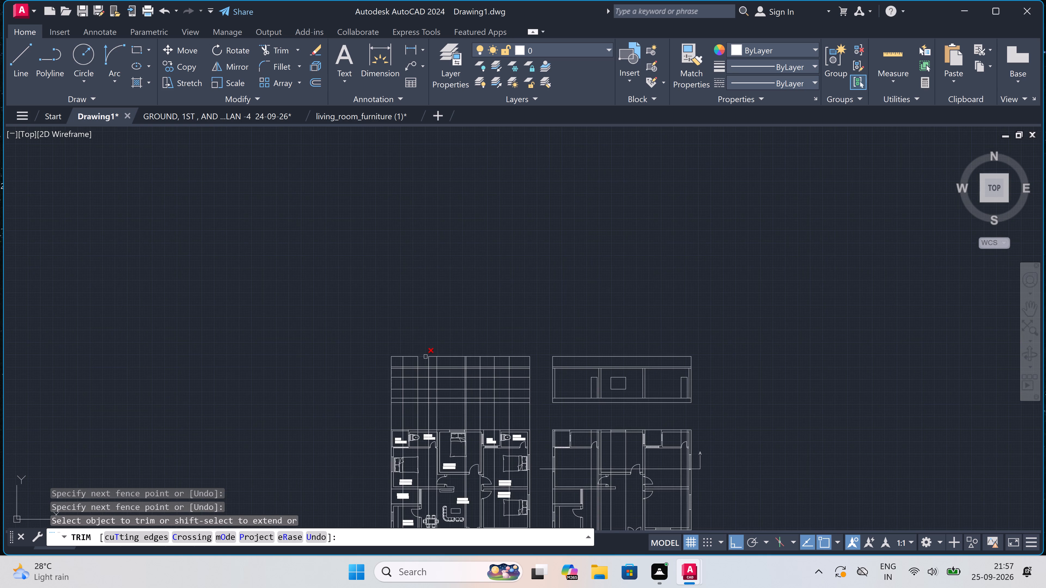
click(355, 371)
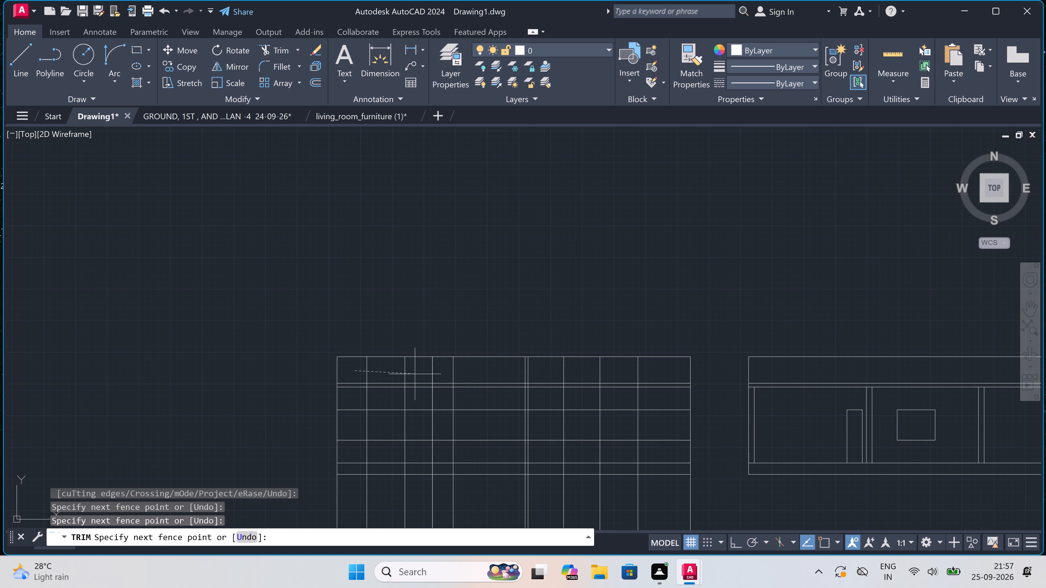
double_click(682, 365)
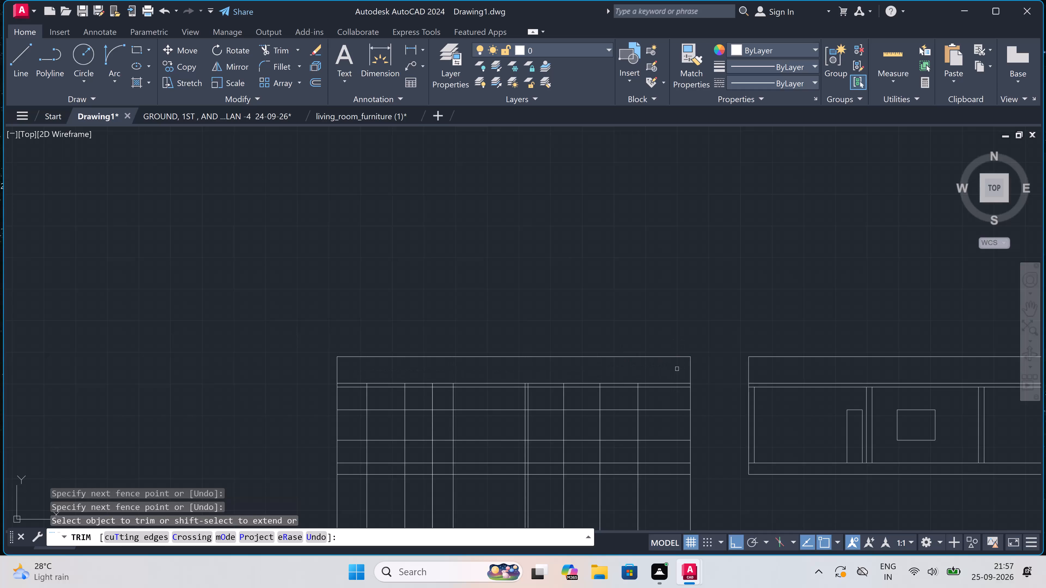
Trim the vertical projection lines out of the elevation's thin roof slab band.
scroll(648, 383, up, 5)
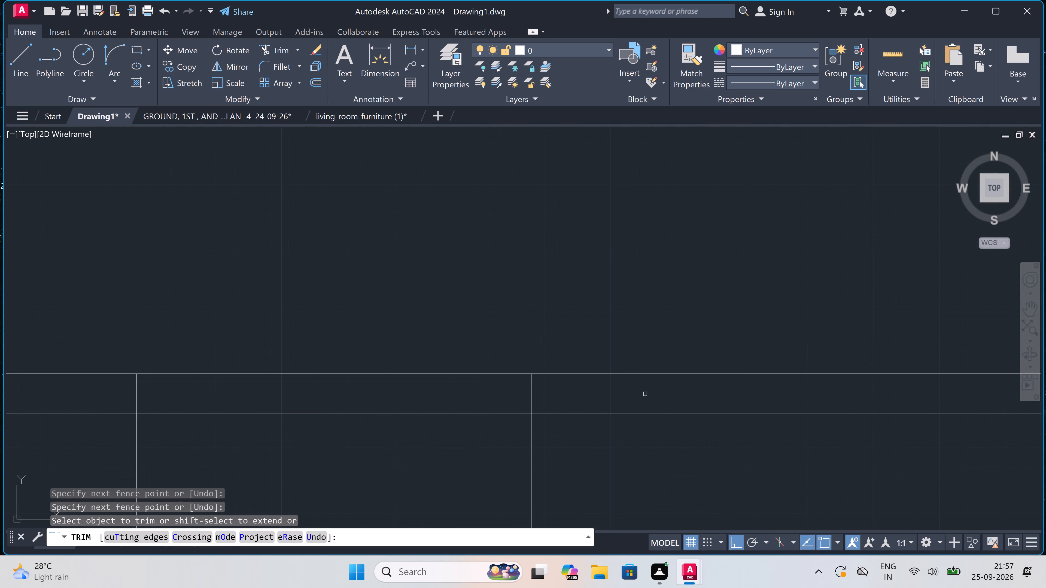
click(645, 394)
scroll(411, 424, down, 6)
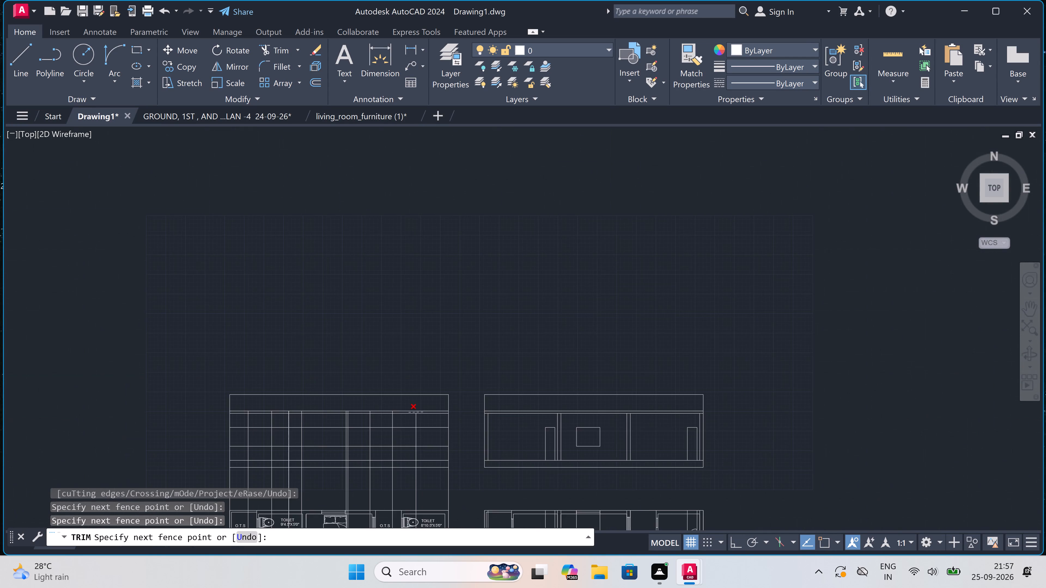
scroll(408, 411, down, 1)
scroll(288, 409, up, 4)
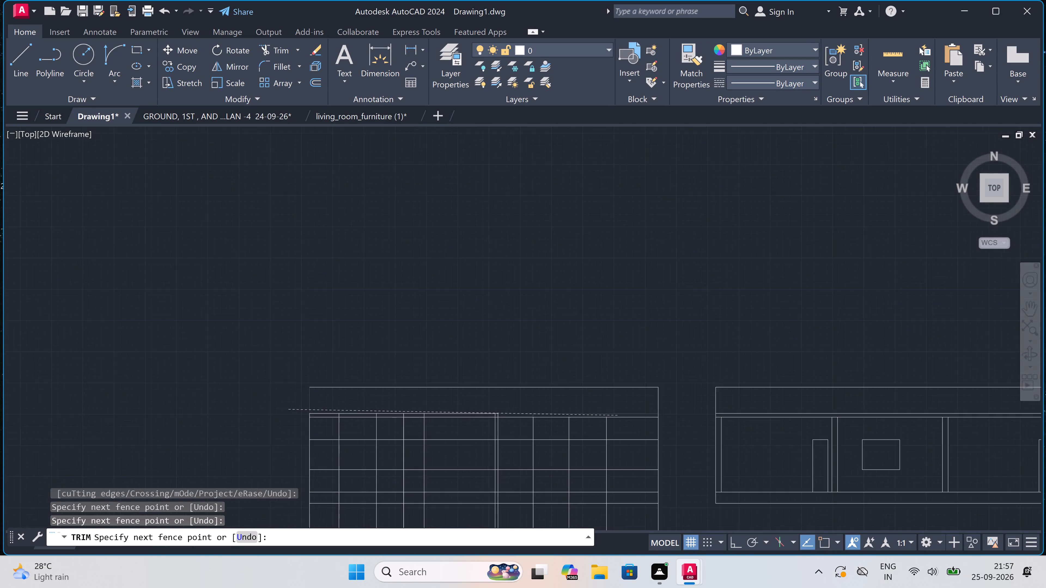
scroll(325, 435, up, 1)
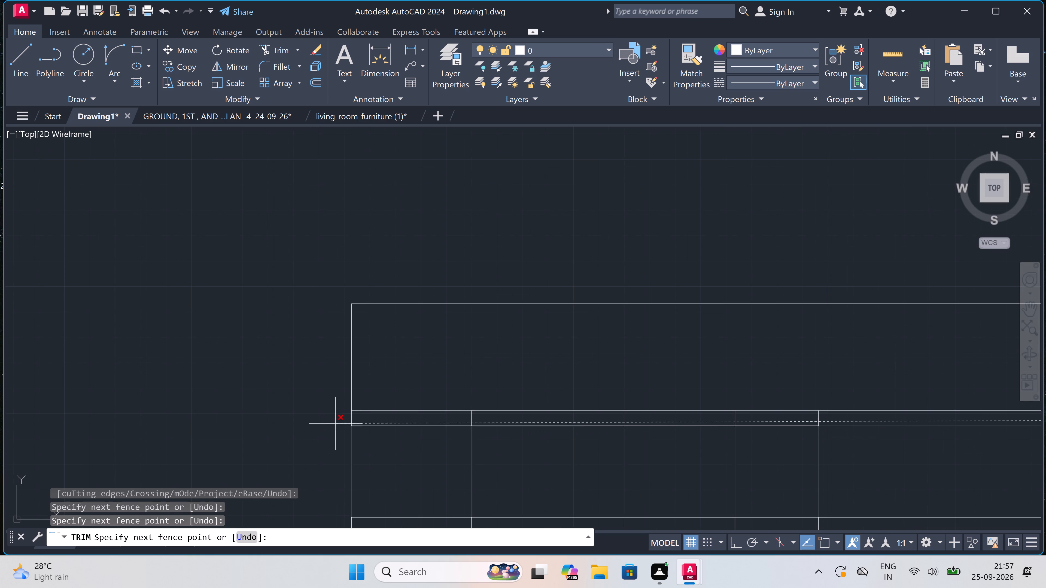
scroll(405, 418, up, 3)
click(403, 419)
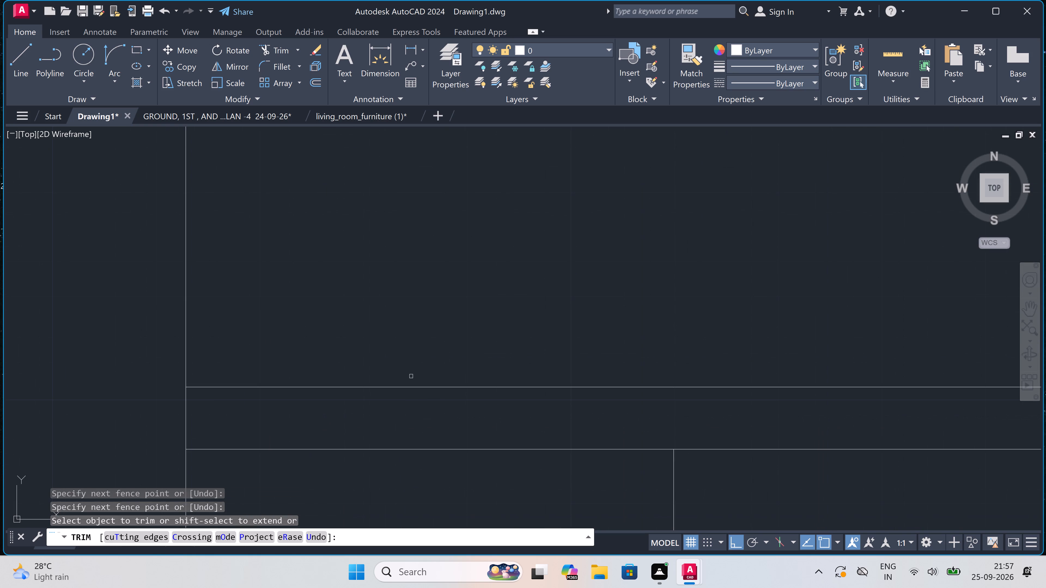
Trim the lintel and sill level lines between the elevation's left edge and its first inner vertical line.
scroll(411, 375, down, 7)
click(410, 396)
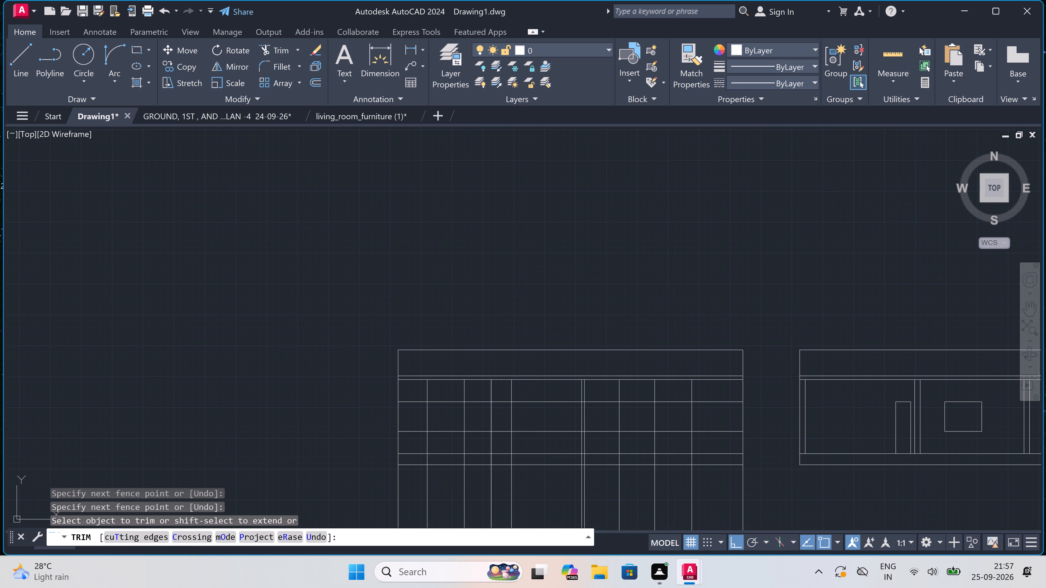
click(409, 441)
Trim the vertical projection lines out of the elevation's bottom floor band.
scroll(409, 456, up, 2)
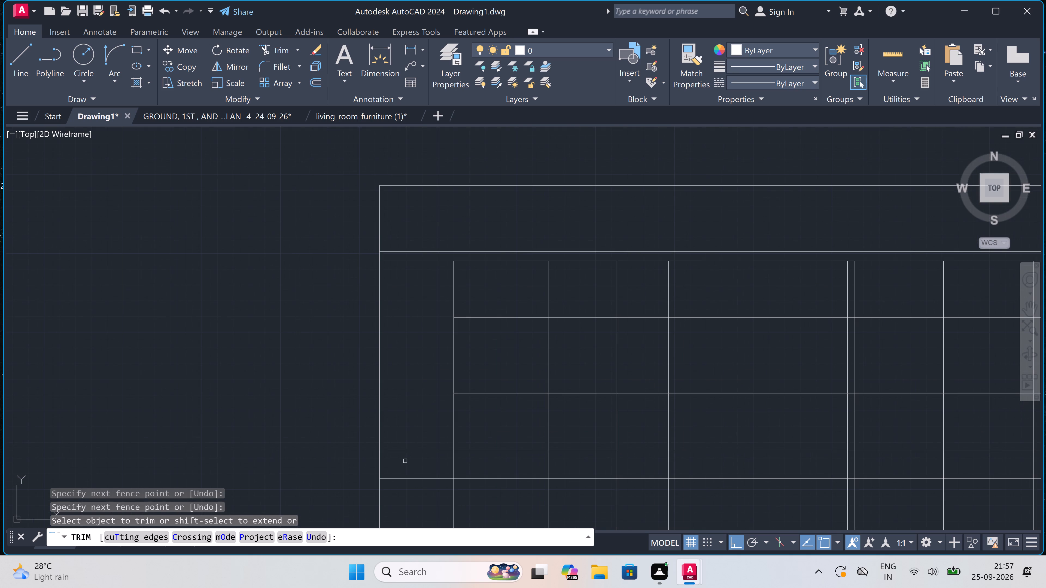
click(406, 461)
scroll(547, 445, down, 4)
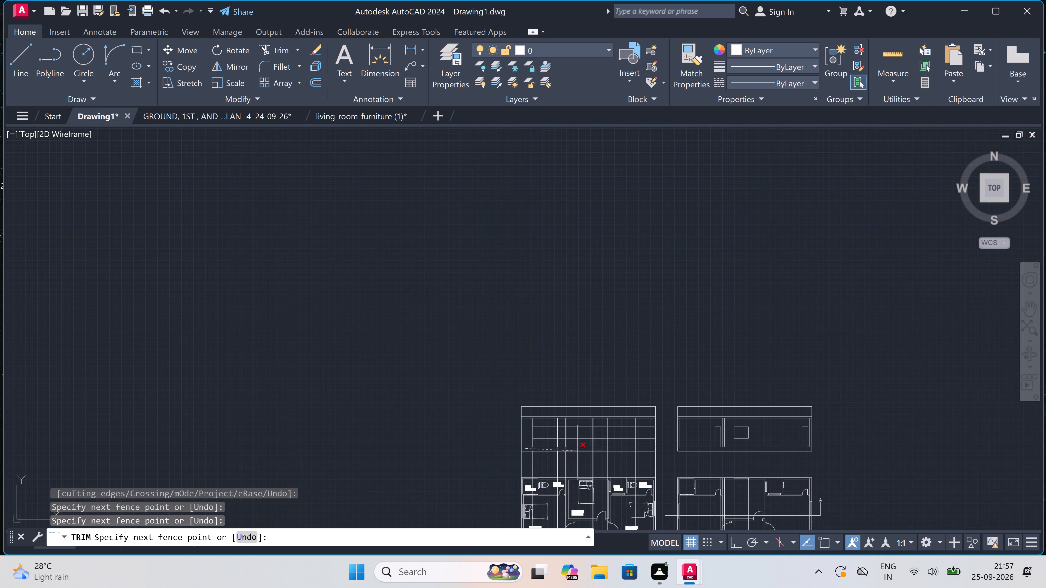
scroll(650, 452, up, 3)
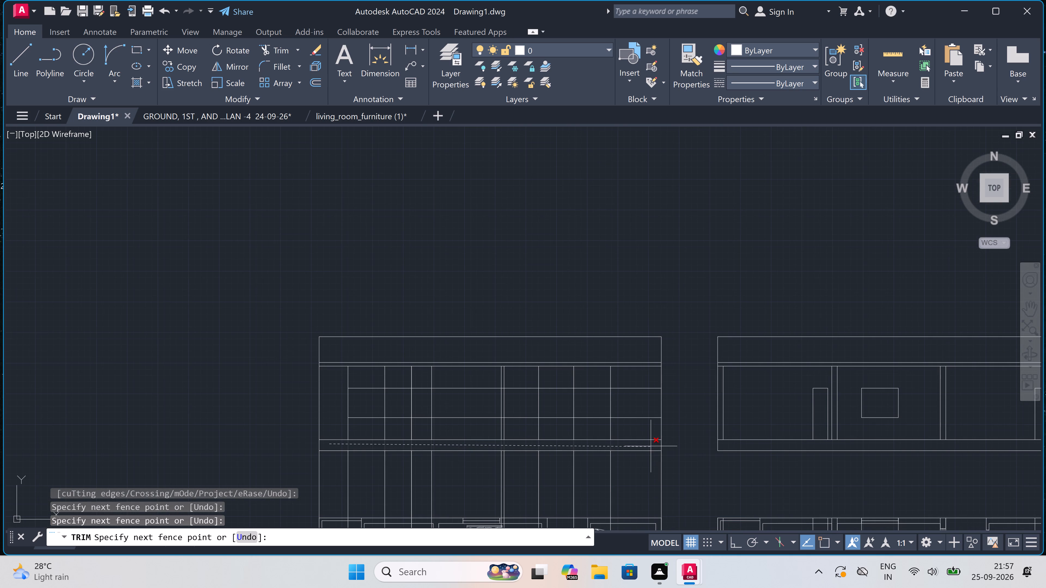
scroll(650, 444, up, 3)
click(650, 444)
Trim away the vertical projection lines between the elevation's base and the furnished ground floor plan.
scroll(597, 351, down, 4)
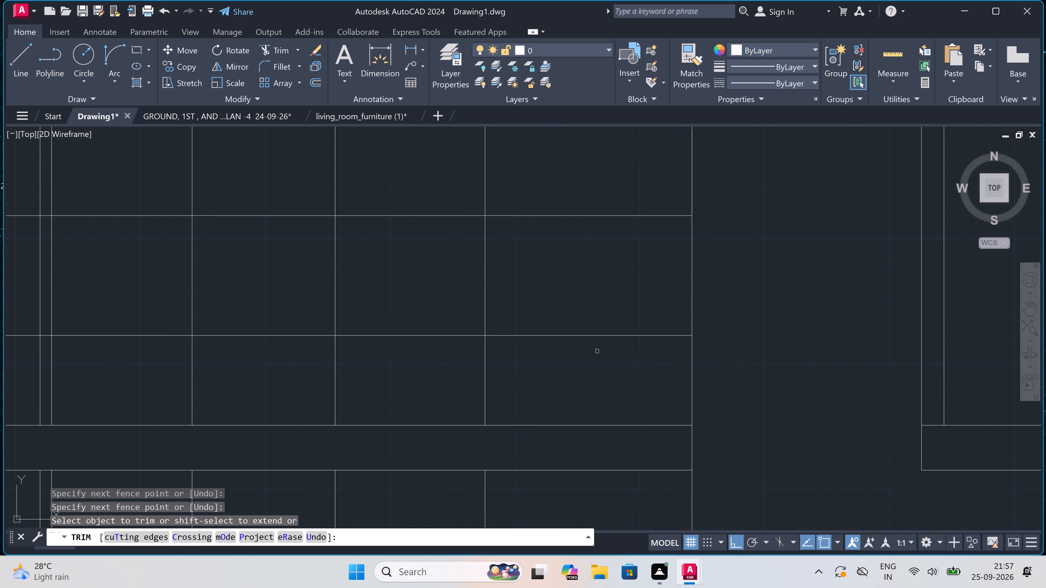
scroll(597, 351, down, 2)
scroll(615, 379, up, 2)
double_click(615, 378)
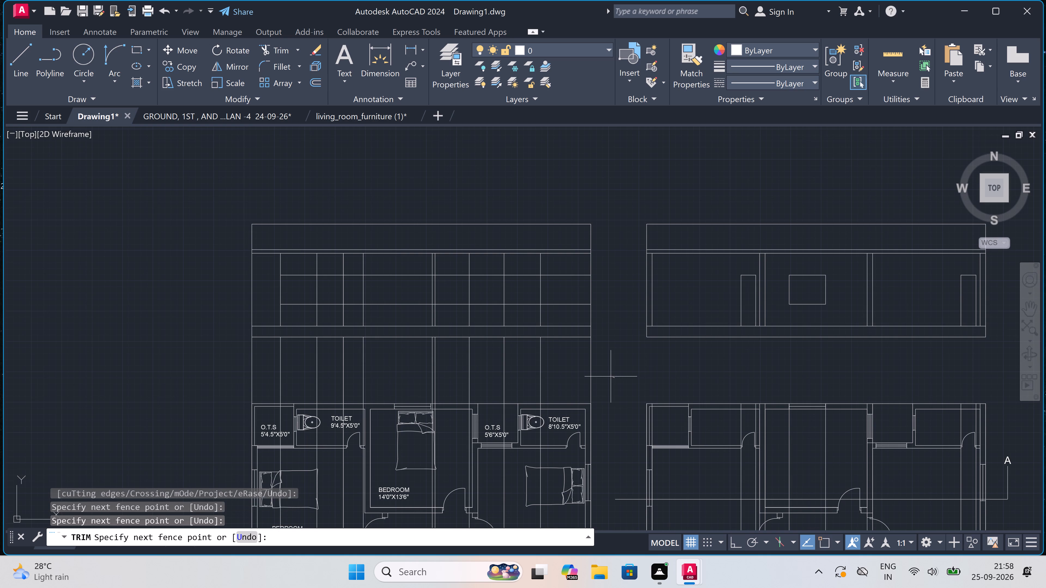
click(225, 364)
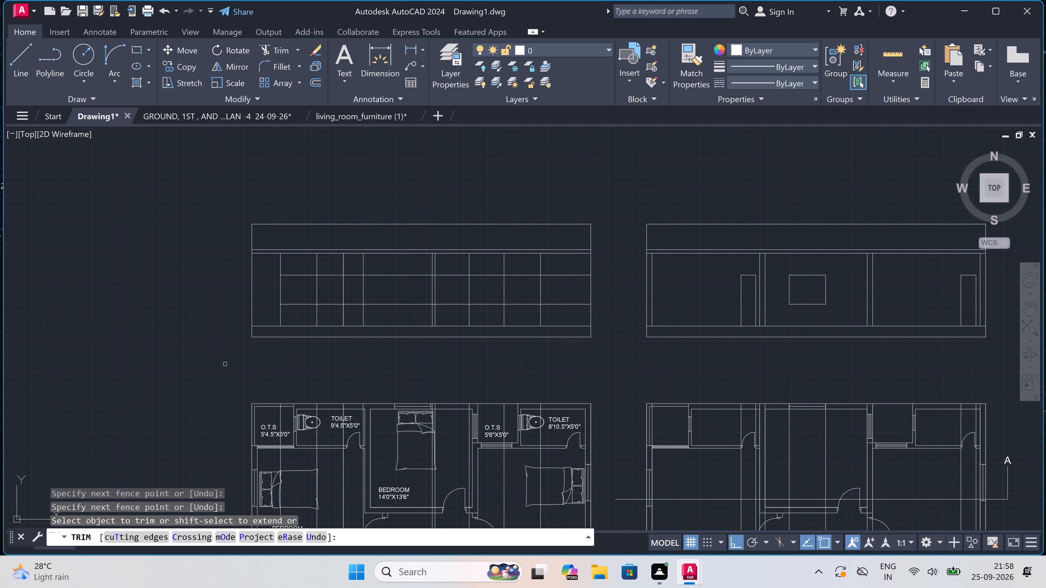
Trim the sill line out of the elevation's narrow door opening, between the third and fourth inner verticals.
scroll(288, 315, down, 3)
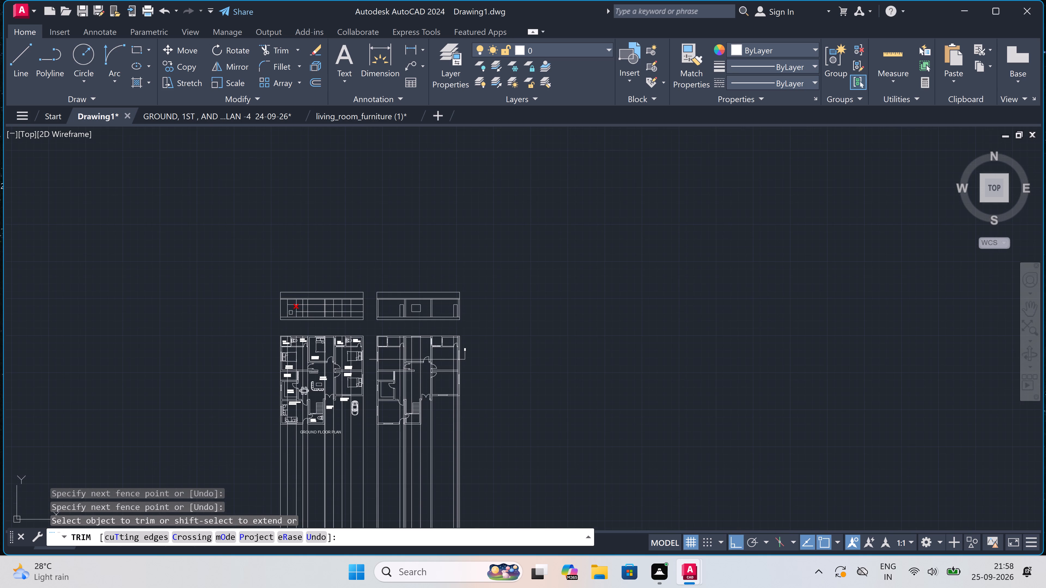
scroll(291, 313, up, 1)
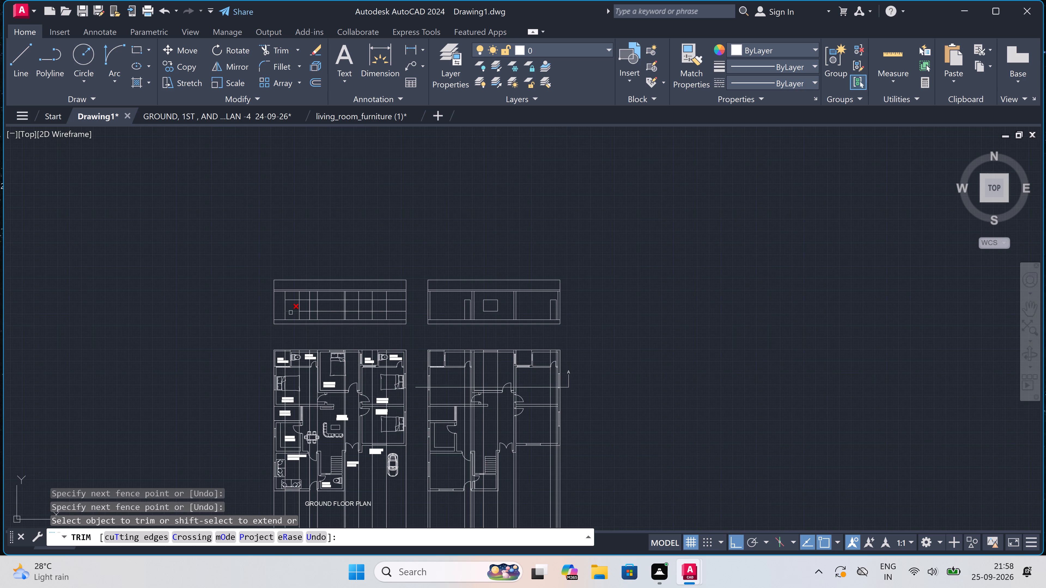
scroll(305, 303, up, 2)
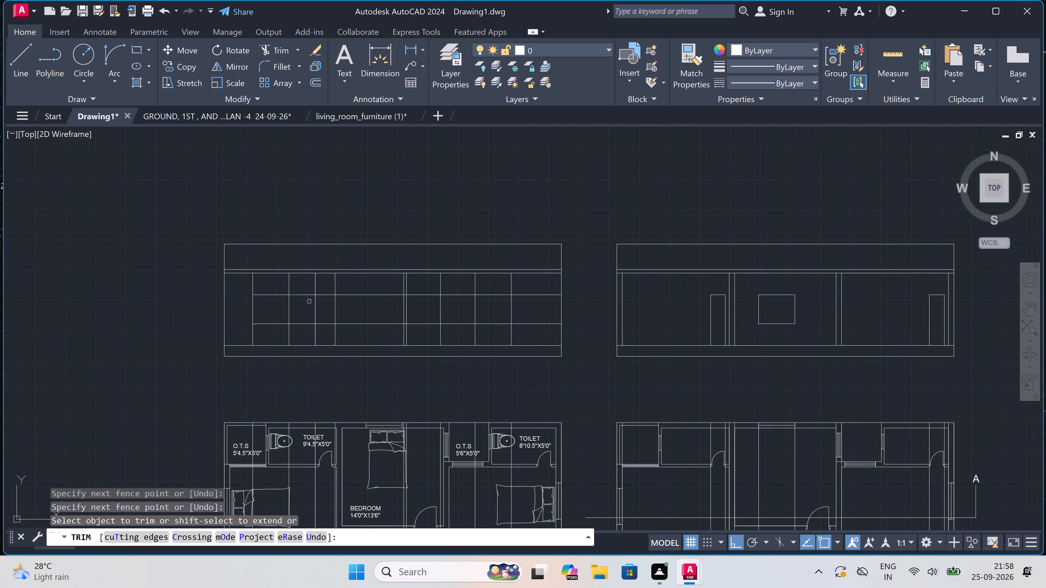
click(326, 322)
Trim the vertical and level lines around the elevation's leftmost opening, leaving a closed window rectangle.
scroll(326, 322, down, 2)
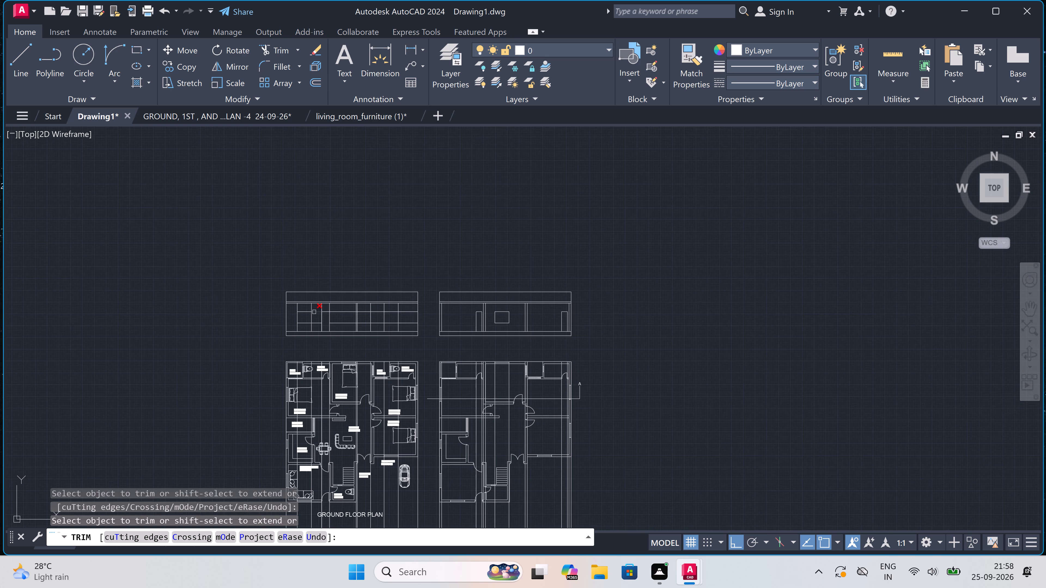
scroll(306, 310, up, 4)
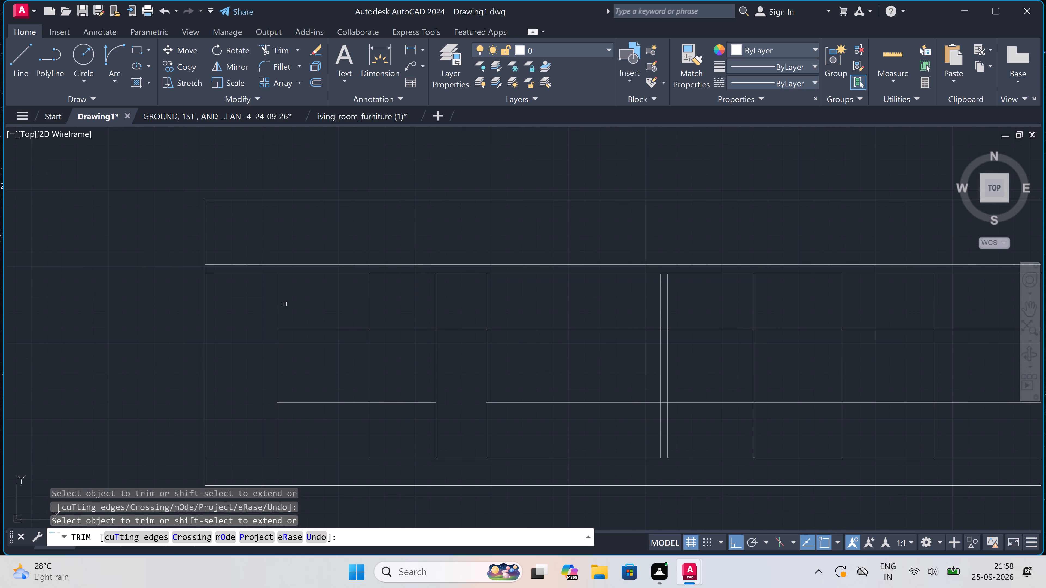
double_click(263, 304)
click(376, 310)
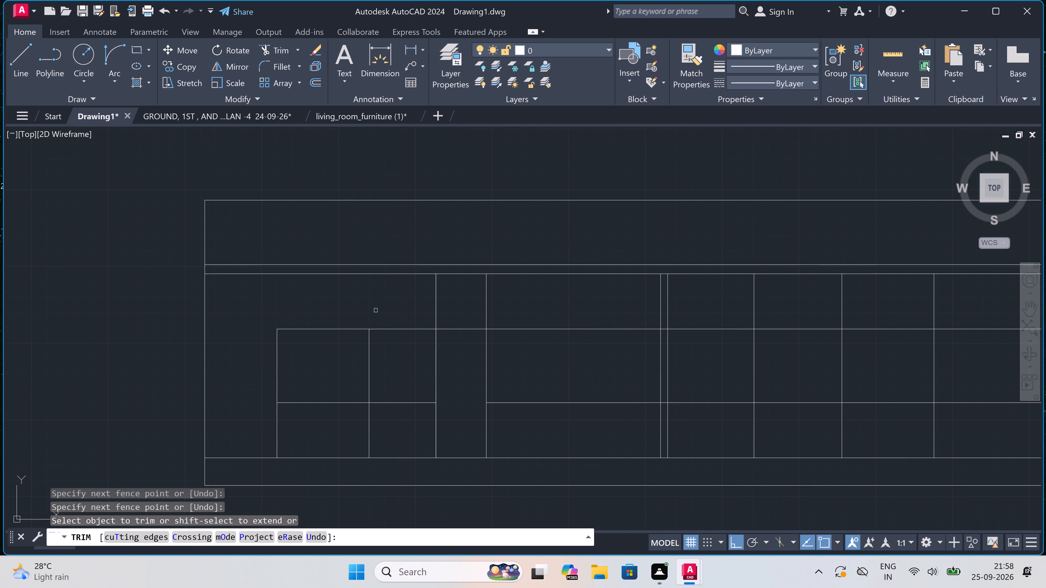
click(393, 310)
click(396, 411)
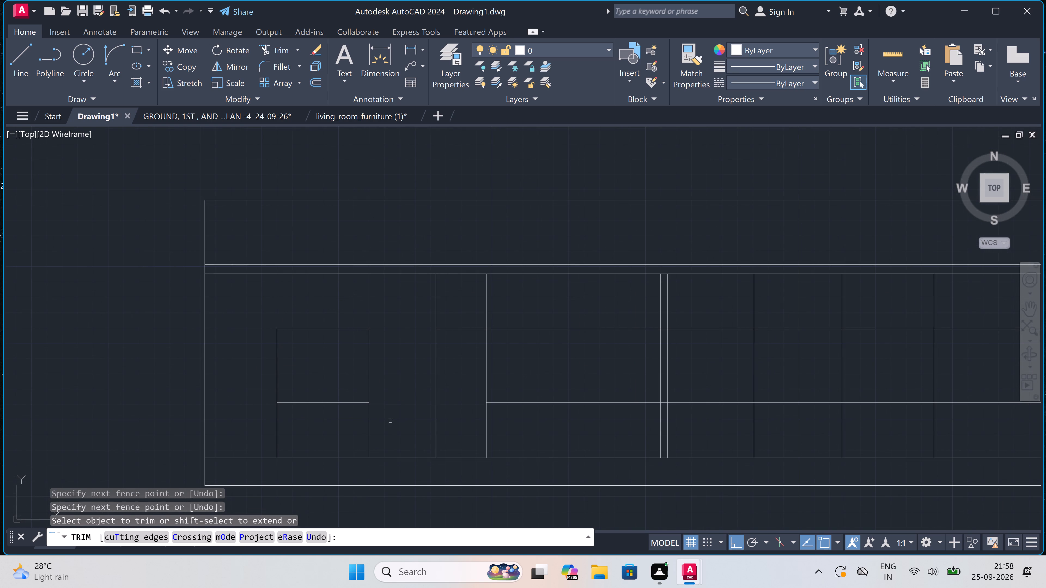
double_click(389, 425)
click(273, 421)
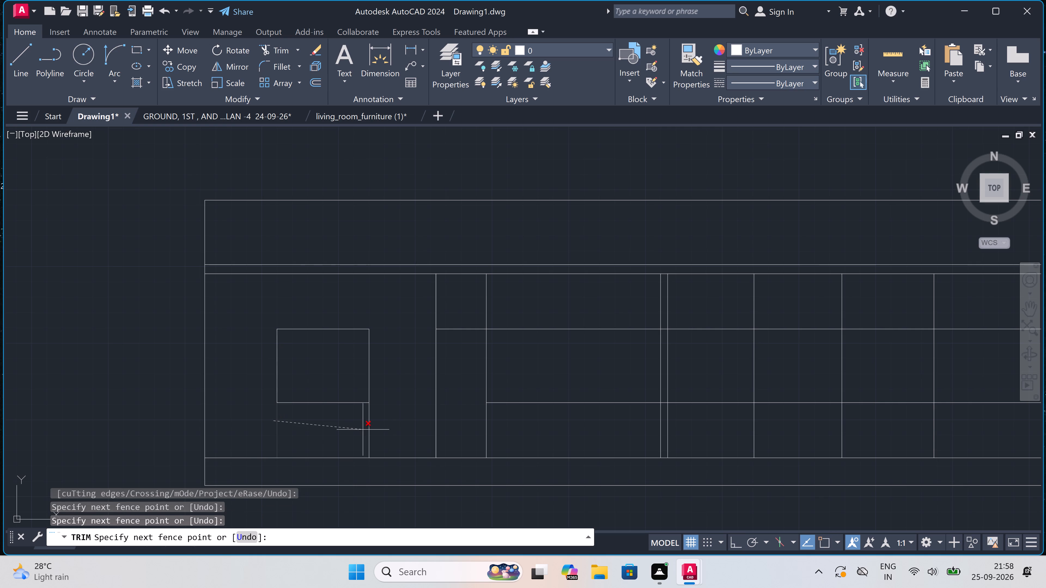
double_click(371, 425)
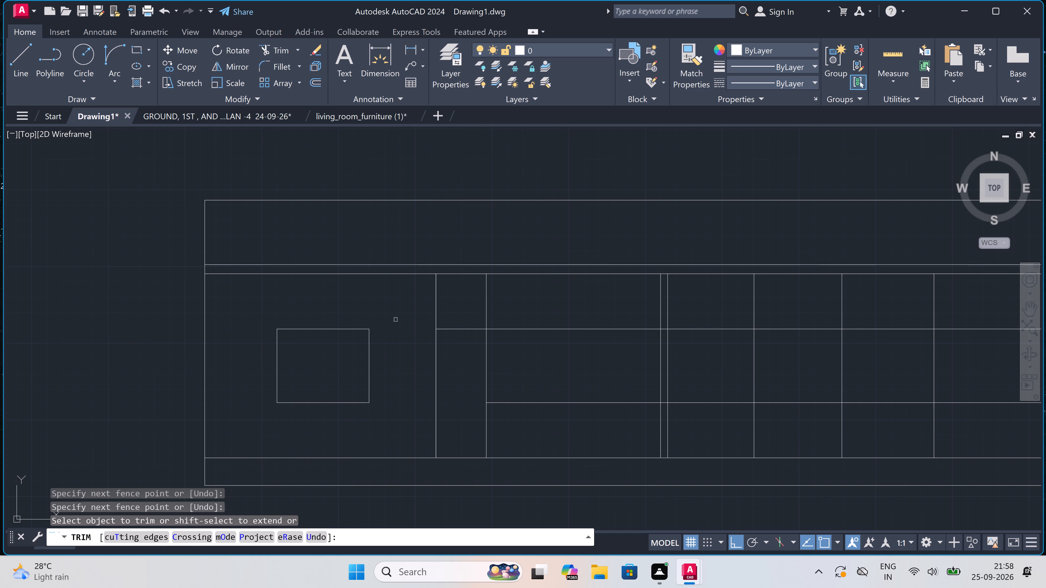
Trim the verticals above the elevation's door opening and the level lines to its right, leaving only a door outline.
double_click(399, 308)
double_click(520, 313)
double_click(520, 313)
click(524, 413)
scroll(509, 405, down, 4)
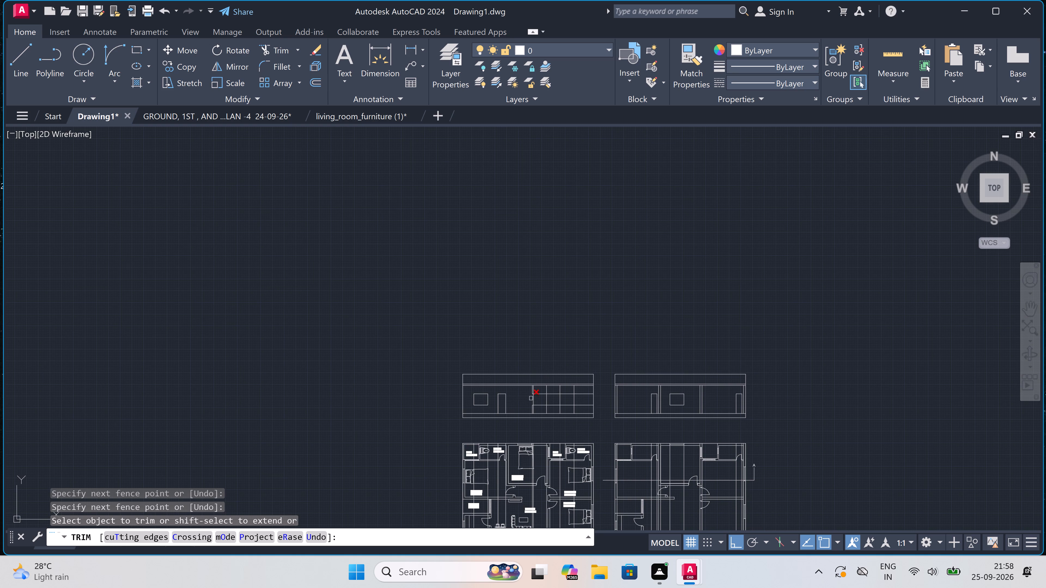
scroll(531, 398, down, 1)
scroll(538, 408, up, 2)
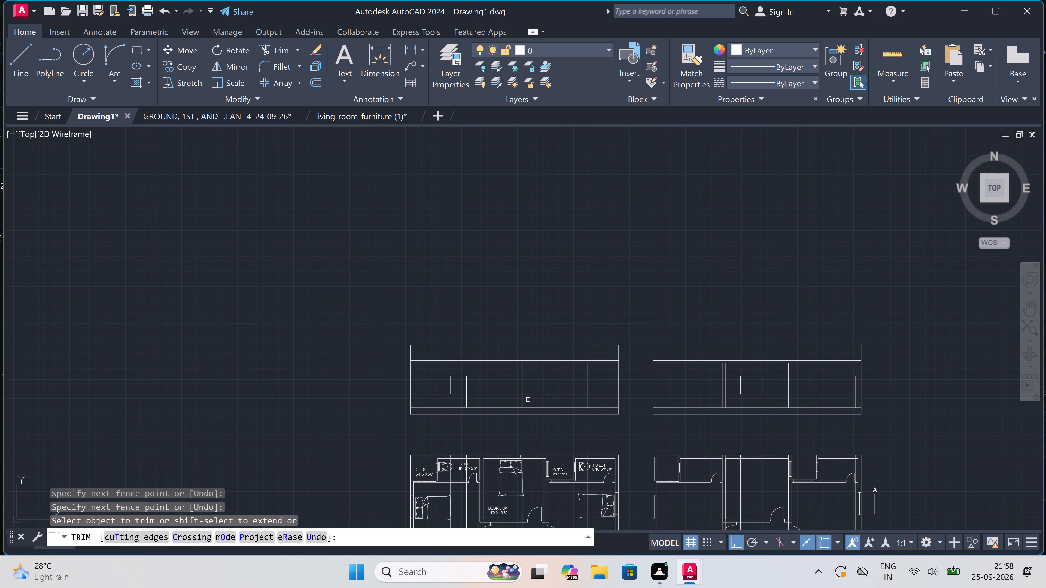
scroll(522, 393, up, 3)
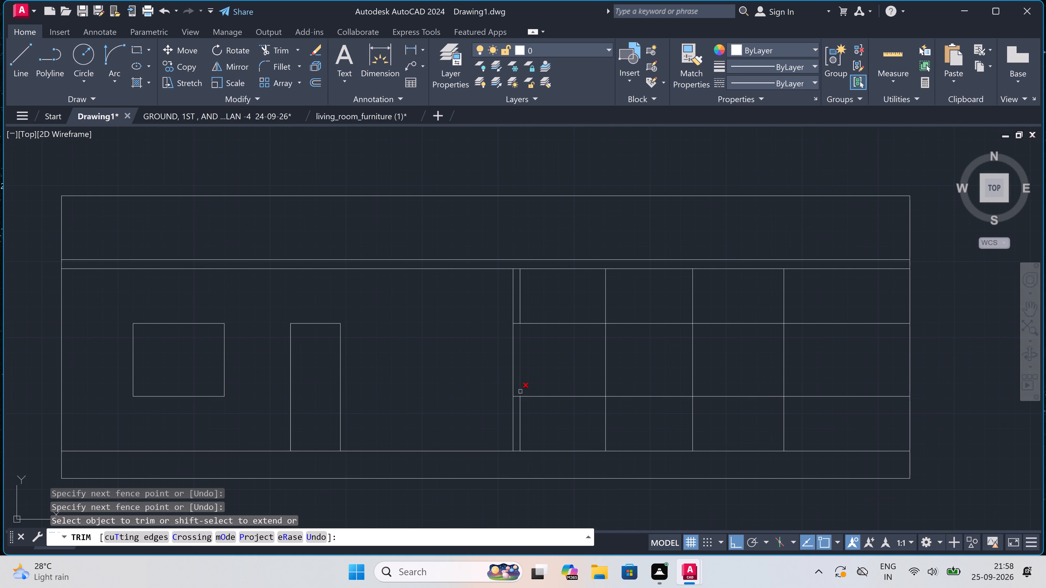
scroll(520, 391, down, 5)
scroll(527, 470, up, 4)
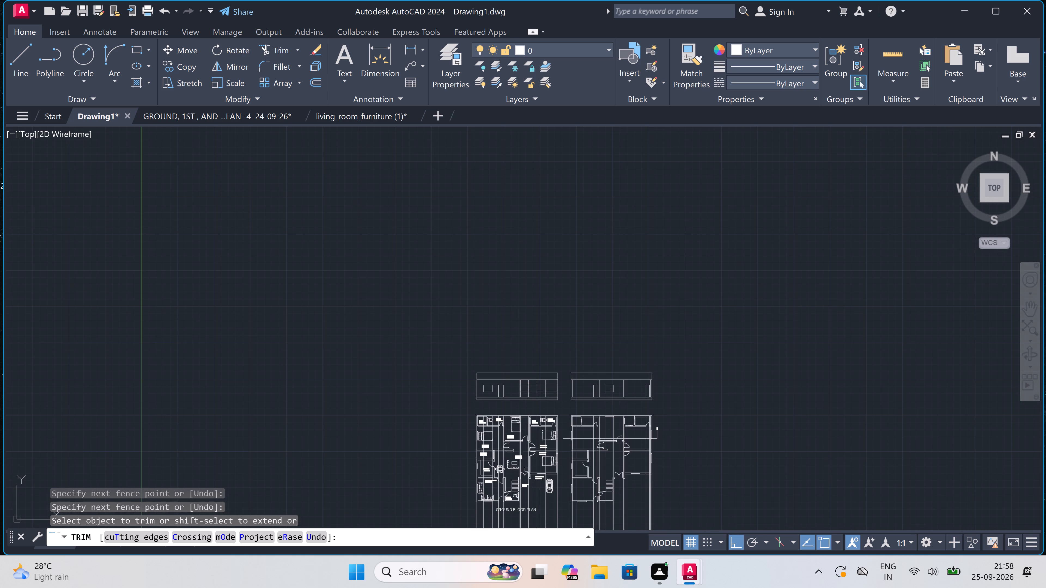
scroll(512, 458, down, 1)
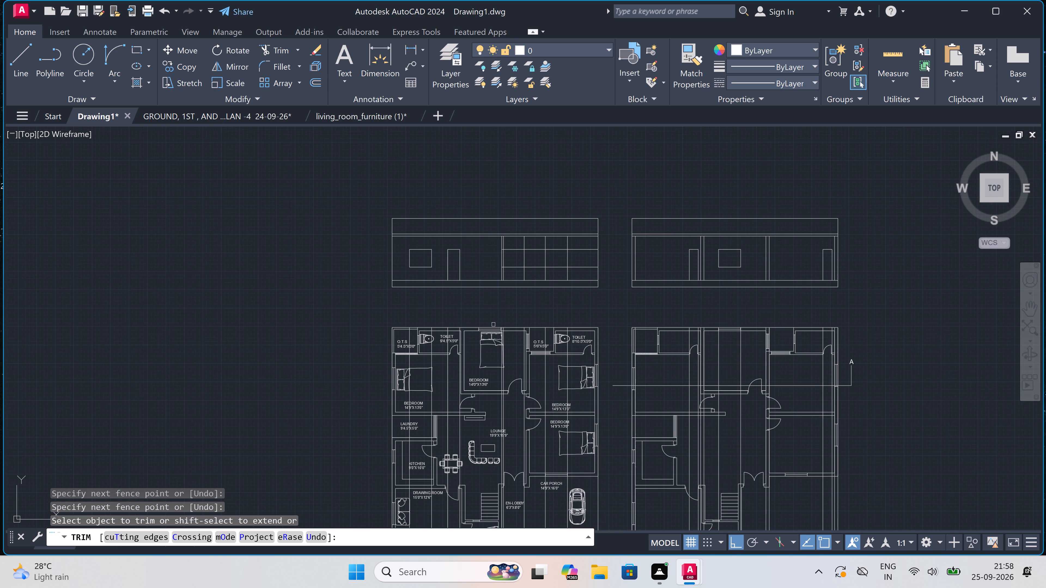
Trim the short level-line stubs between the two close wall verticals at the start of the elevation's gridded bay.
scroll(503, 250, up, 2)
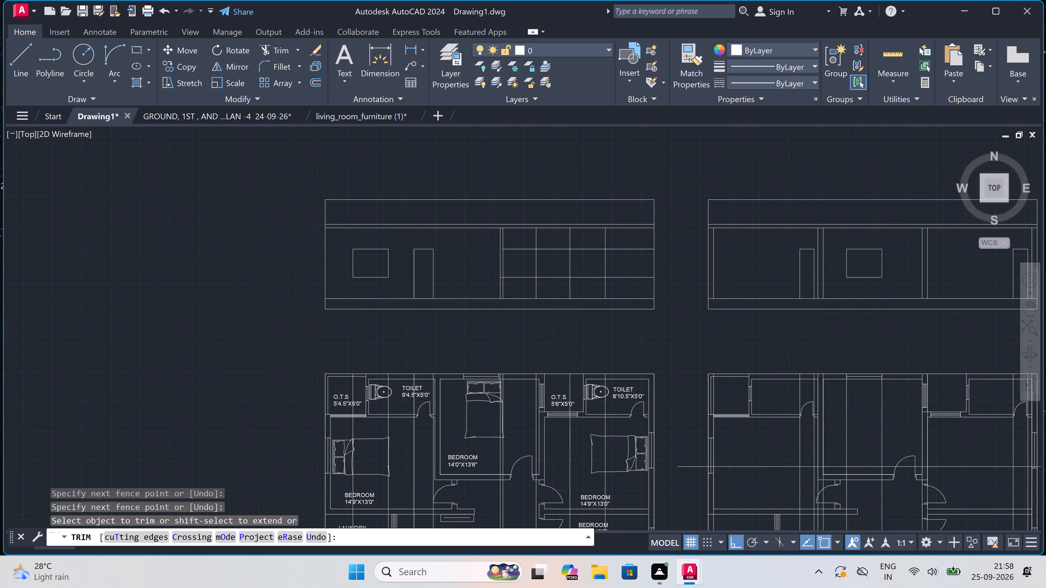
scroll(501, 248, up, 3)
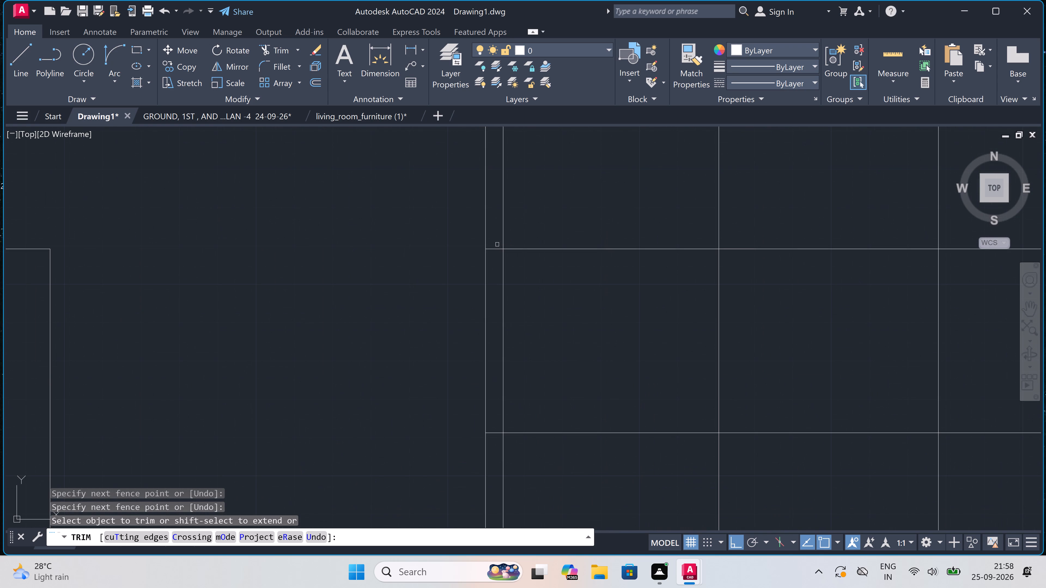
drag(497, 245, 494, 252)
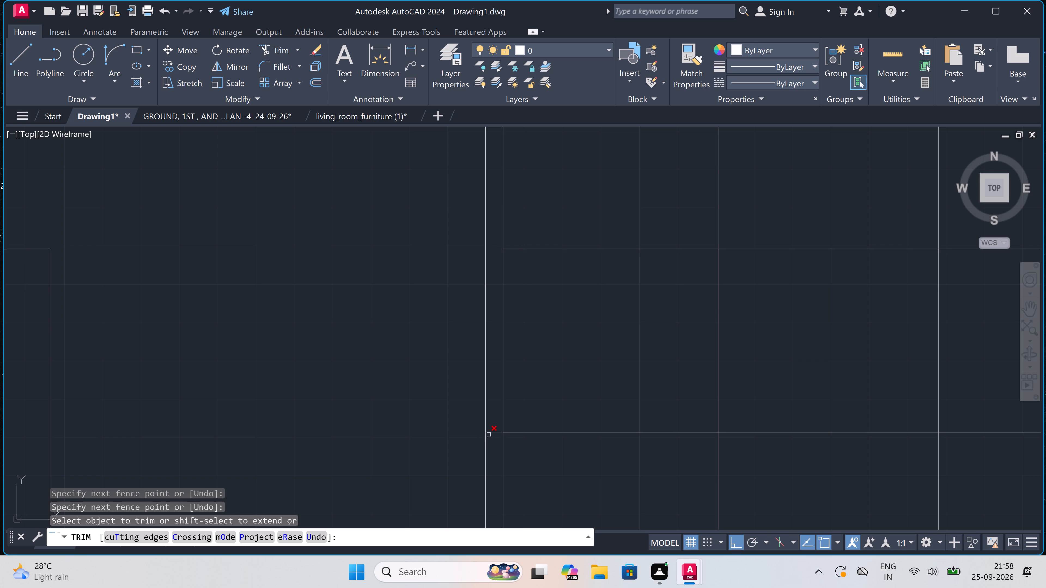
click(489, 434)
scroll(489, 434, down, 3)
scroll(503, 364, down, 2)
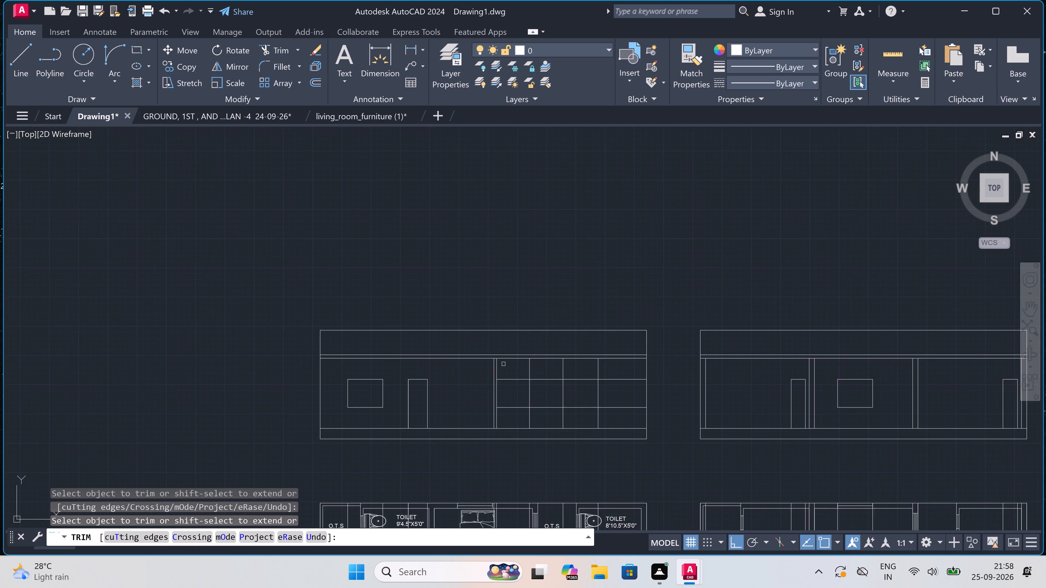
Trim the verticals above the wide door opening beside that wall and the sill line through it, leaving a door outline.
scroll(503, 364, down, 1)
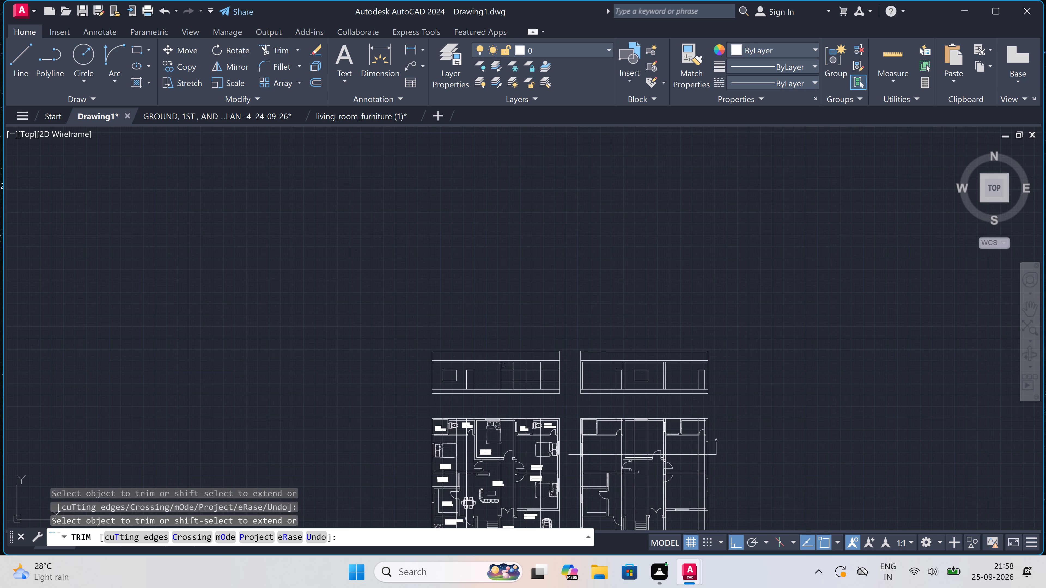
scroll(503, 365, up, 3)
click(492, 366)
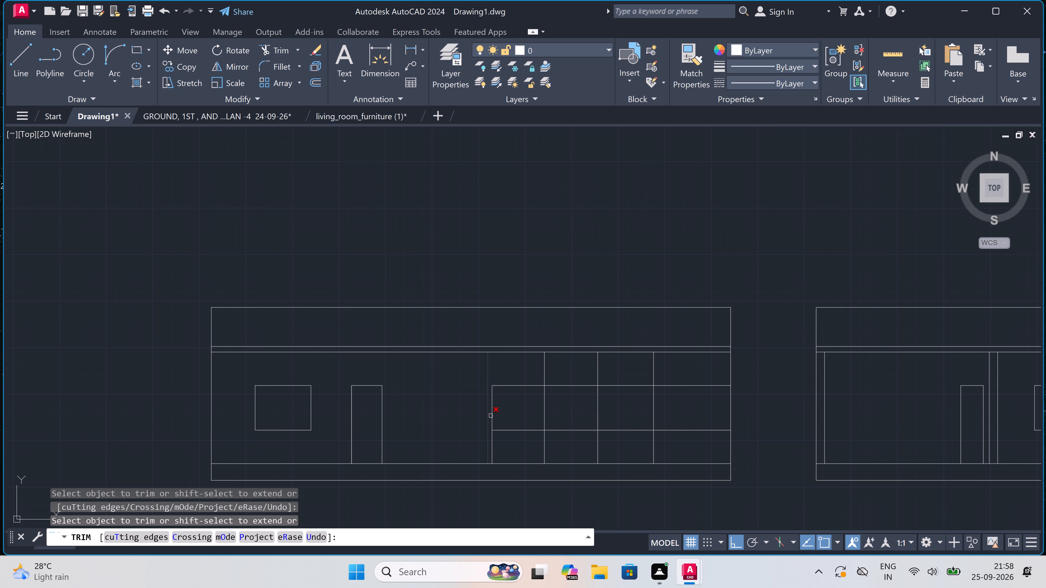
click(497, 430)
click(527, 375)
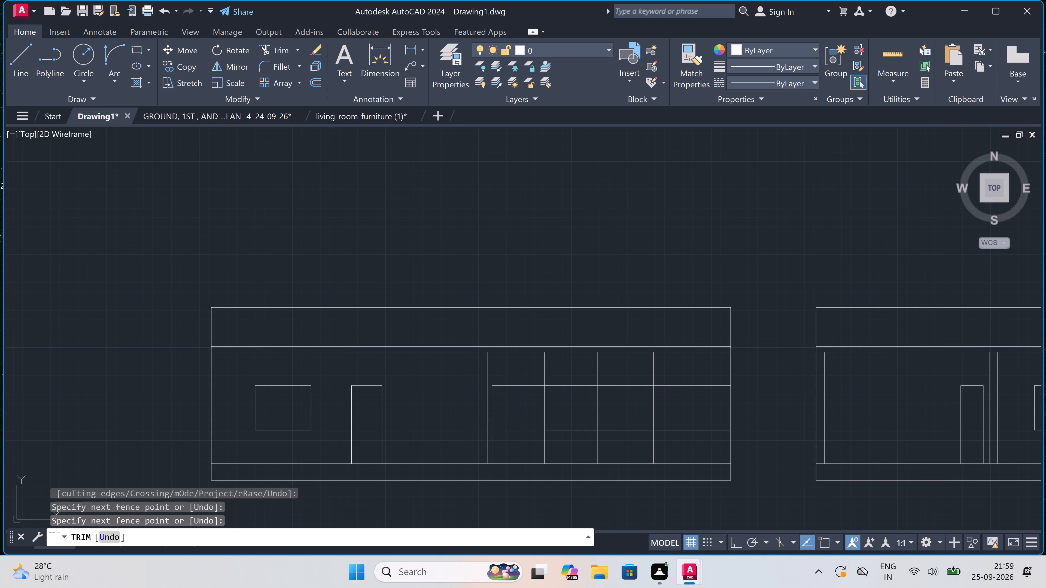
double_click(546, 372)
Trim the head and sill level lines between the elevation's last inner vertical and its right end wall.
scroll(546, 372, down, 5)
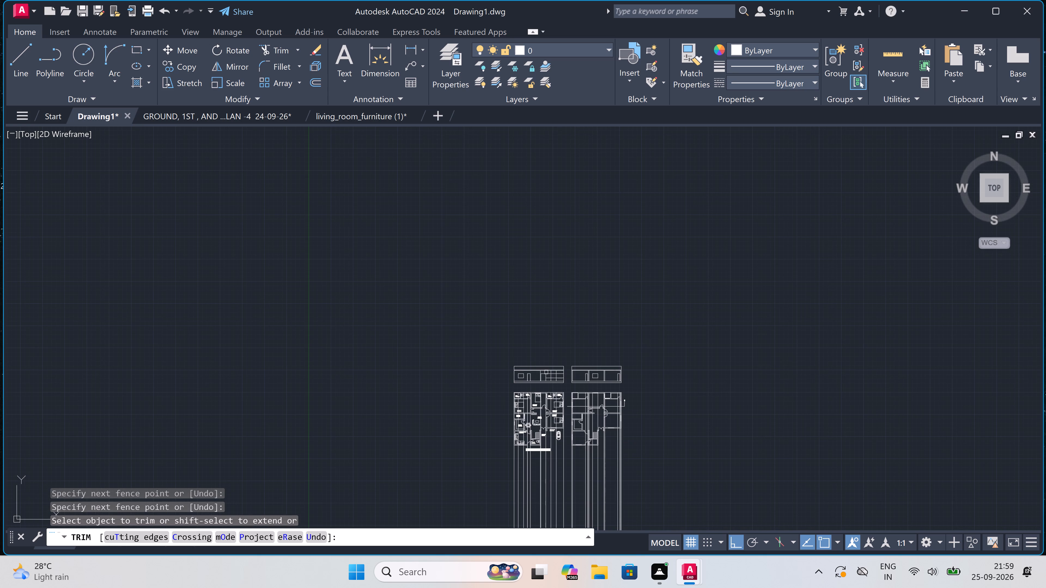
scroll(570, 421, up, 3)
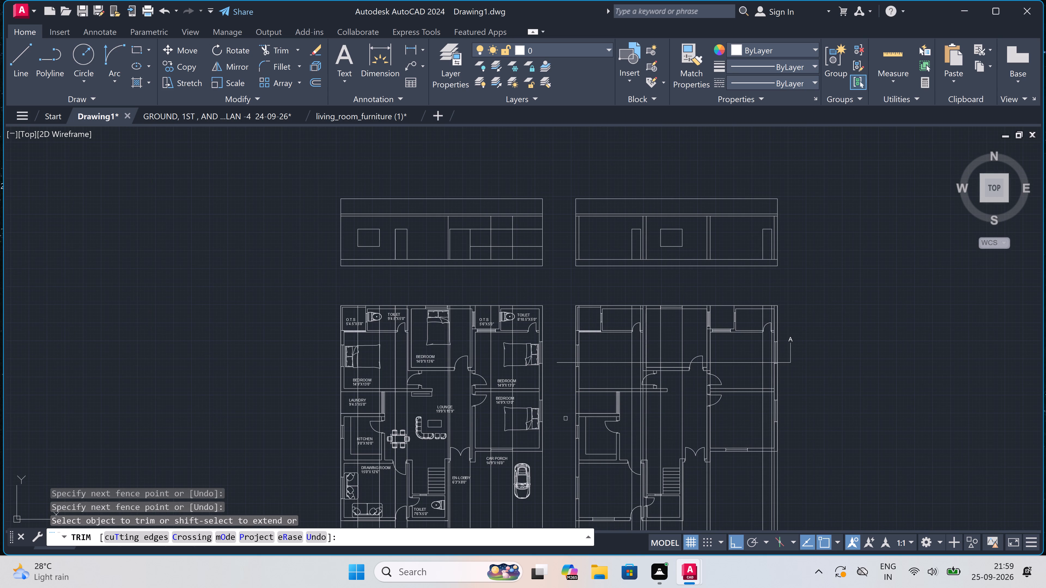
scroll(560, 415, down, 3)
scroll(549, 384, up, 1)
scroll(519, 352, up, 3)
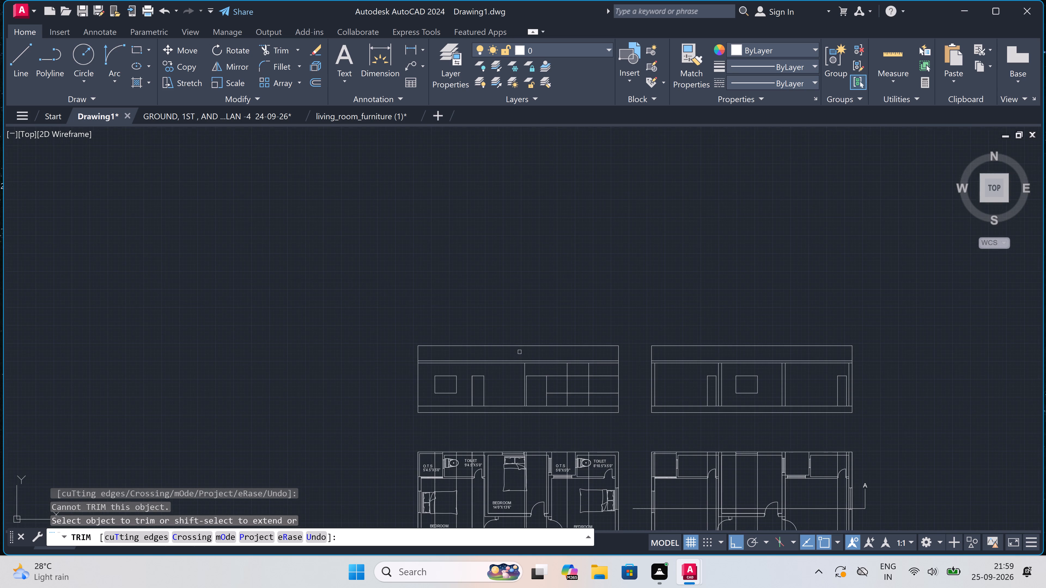
scroll(571, 385, up, 2)
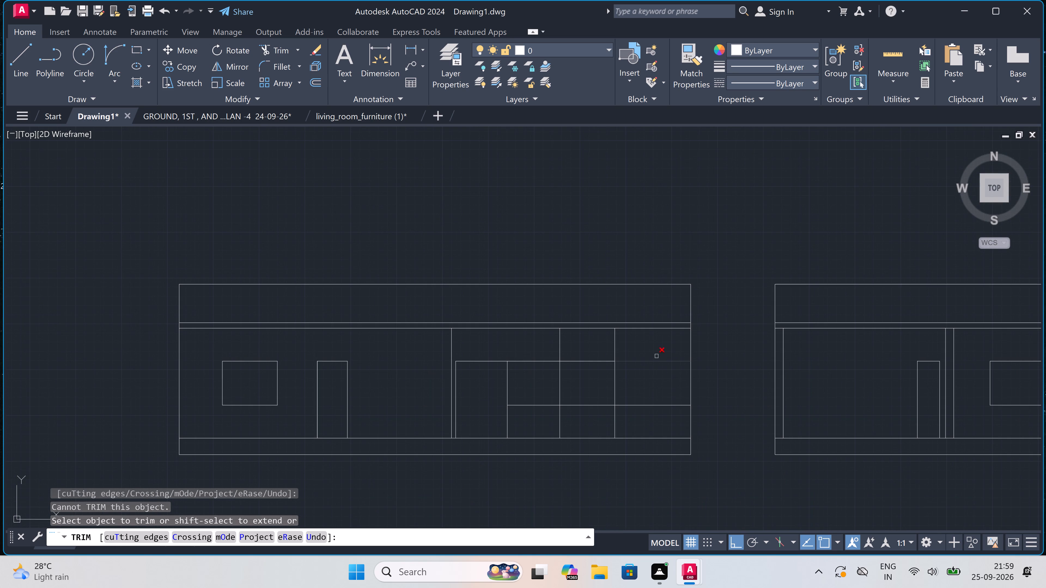
double_click(656, 356)
double_click(653, 411)
double_click(649, 412)
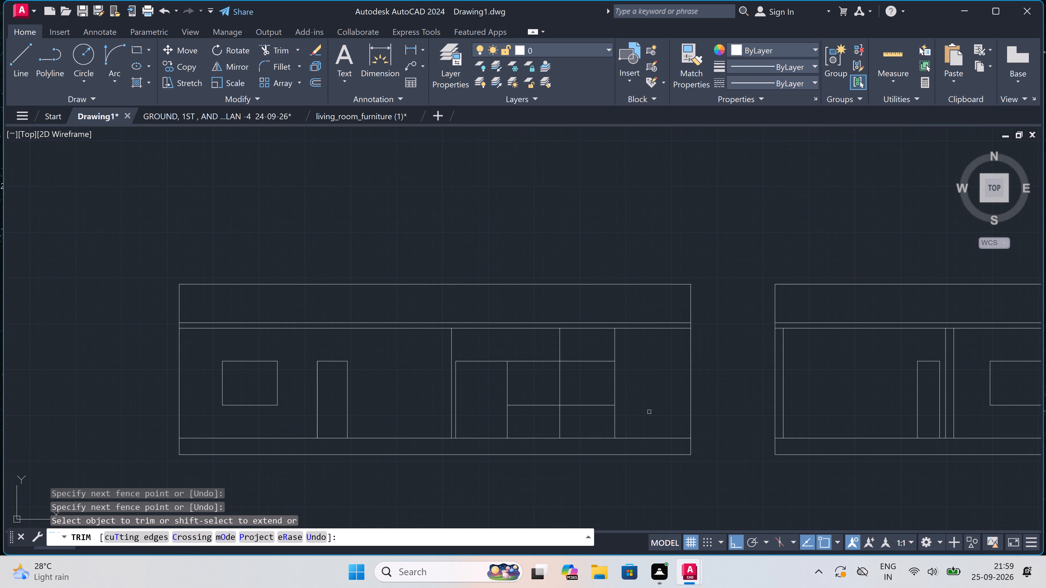
Trim the verticals above and below the second window and the level lines between it and the wide door, leaving a closed window rectangle.
double_click(511, 418)
click(517, 422)
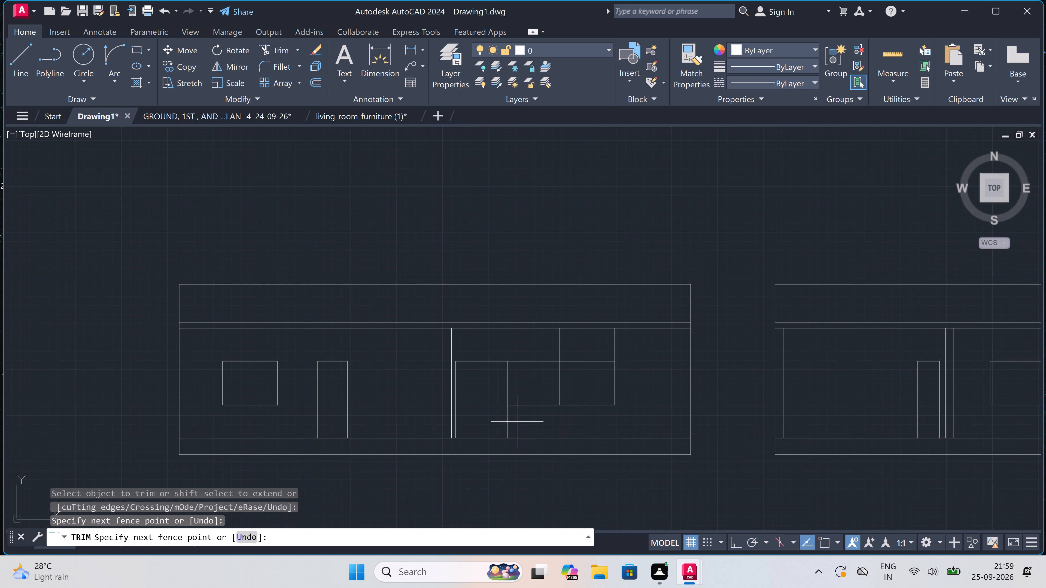
click(516, 350)
click(517, 353)
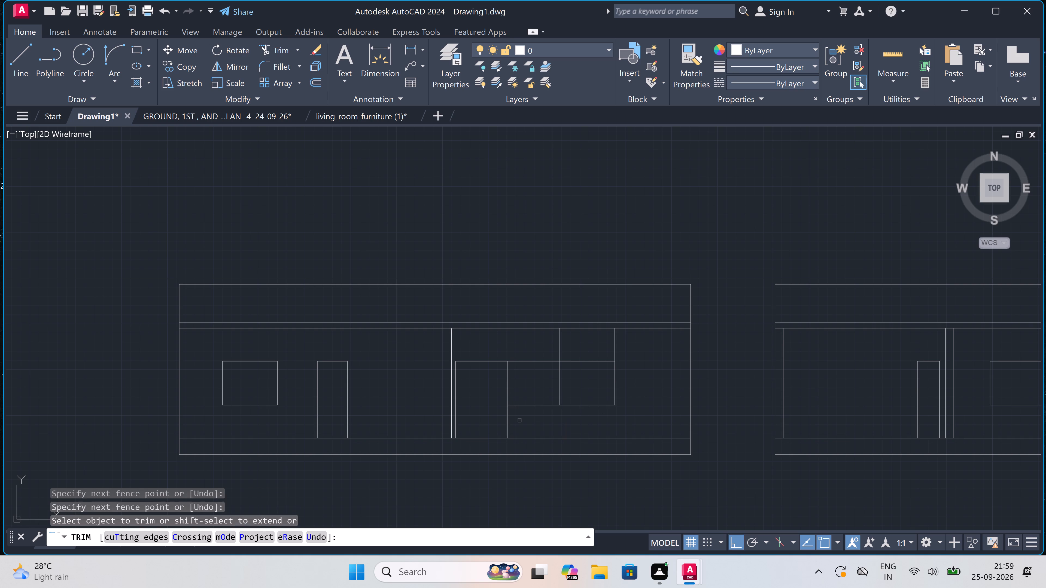
click(519, 420)
click(529, 355)
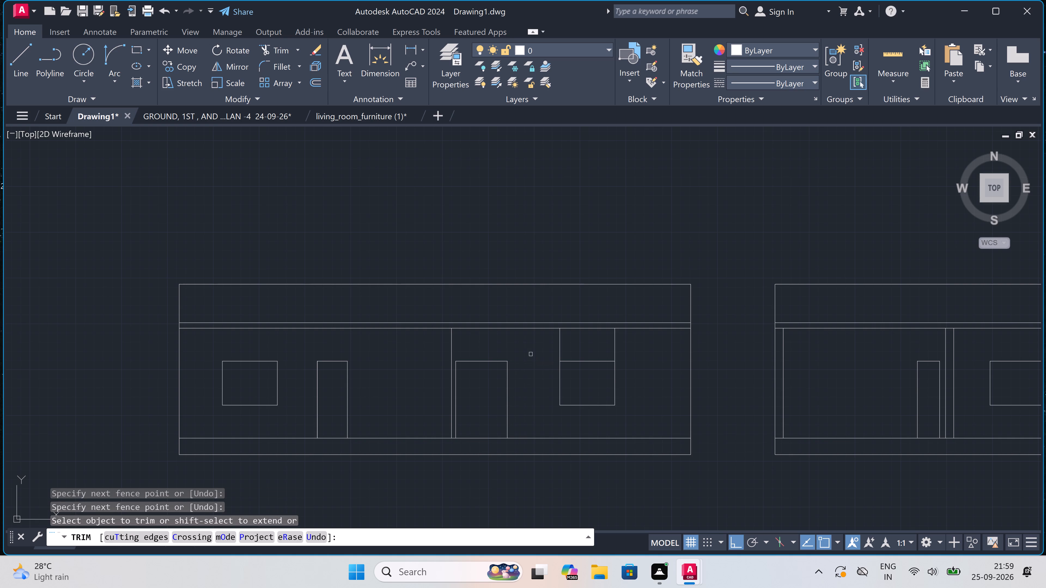
click(531, 354)
double_click(635, 346)
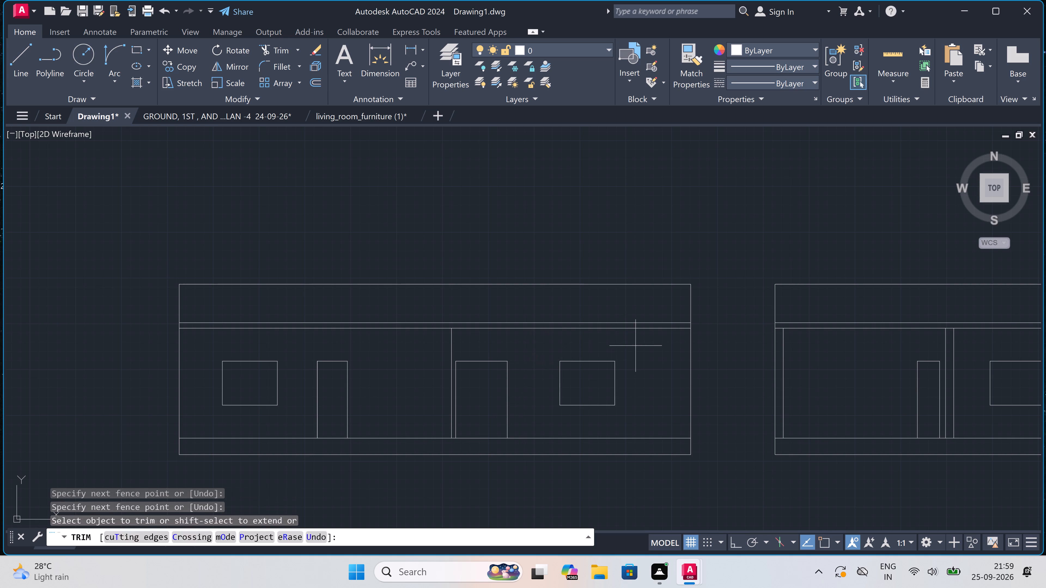
double_click(545, 347)
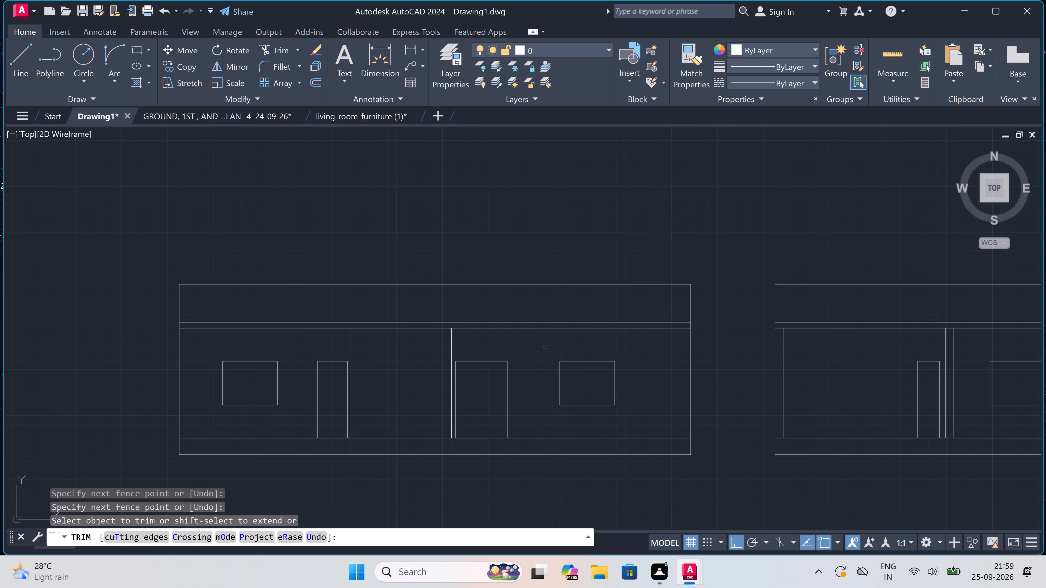
key(Escape)
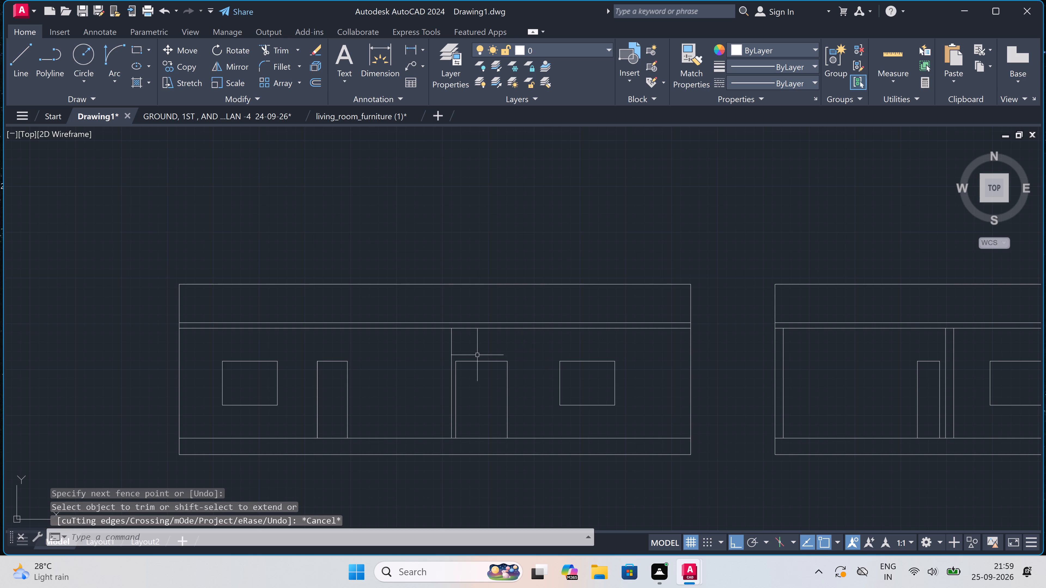
Draw a rectangle slightly inset inside the wide door outline to form the door frame.
text(REC)
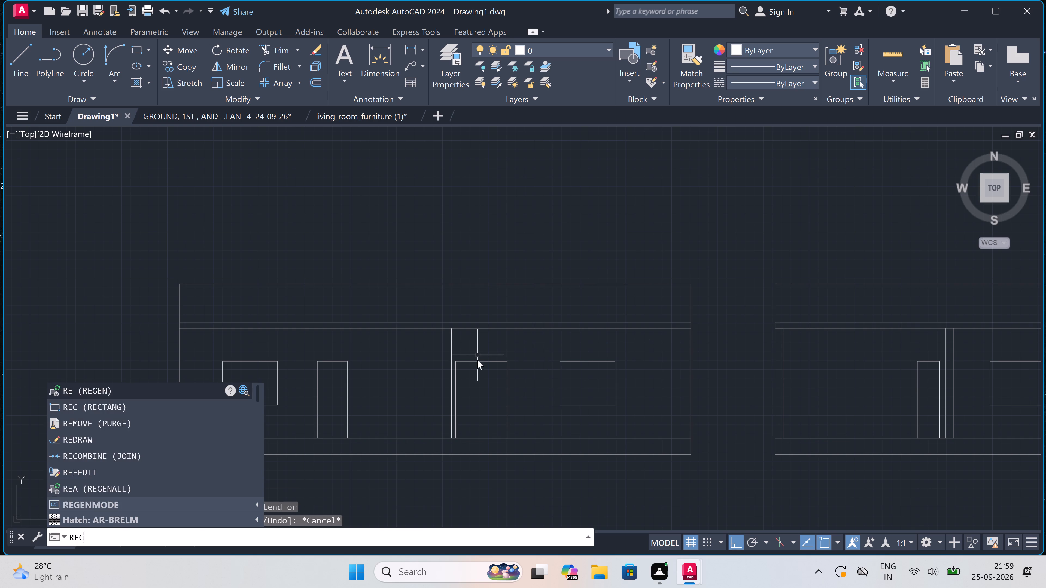
key(space)
scroll(452, 372, up, 2)
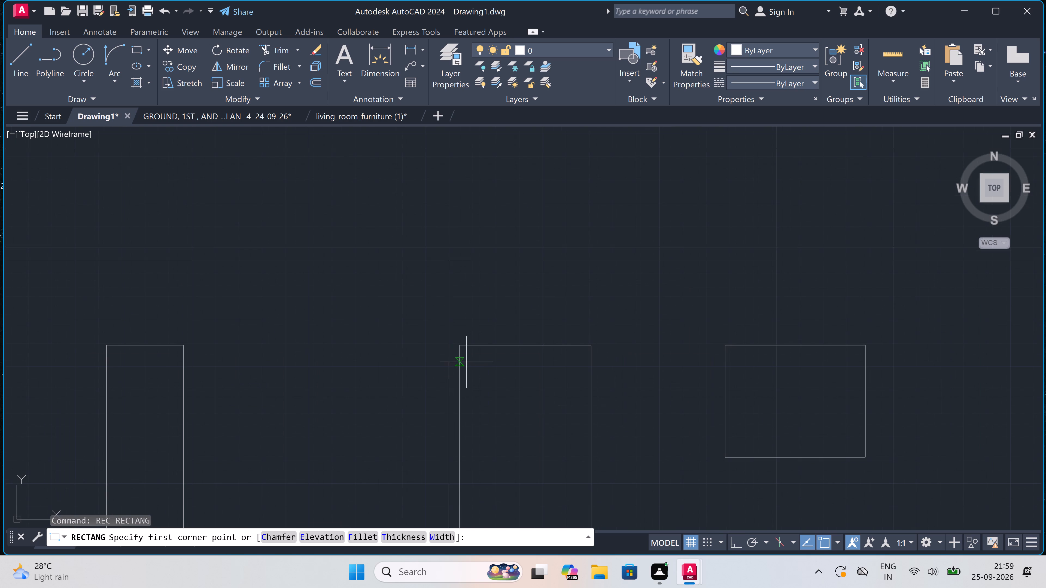
scroll(468, 360, up, 2)
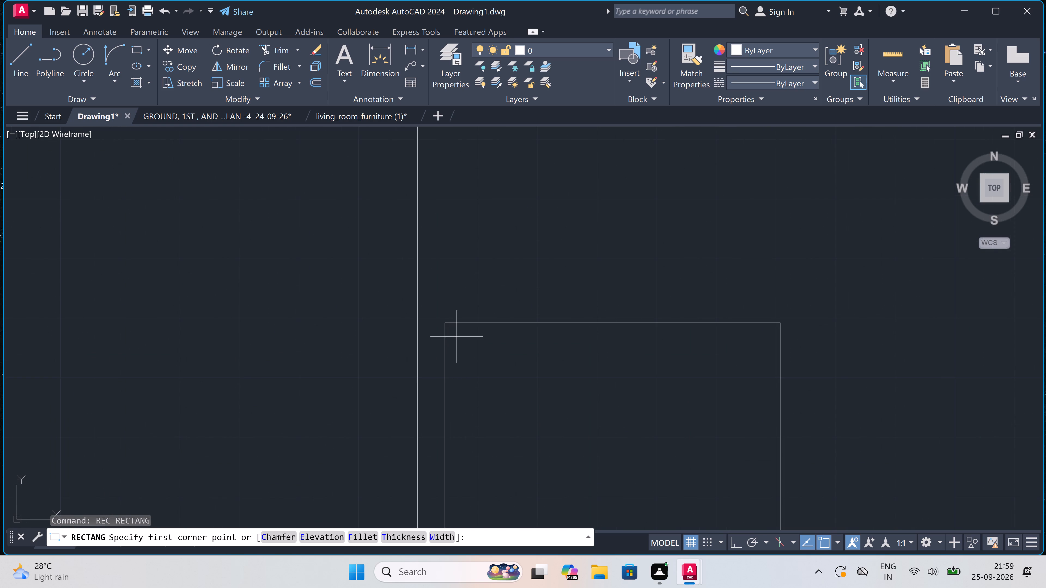
scroll(457, 336, up, 1)
click(454, 331)
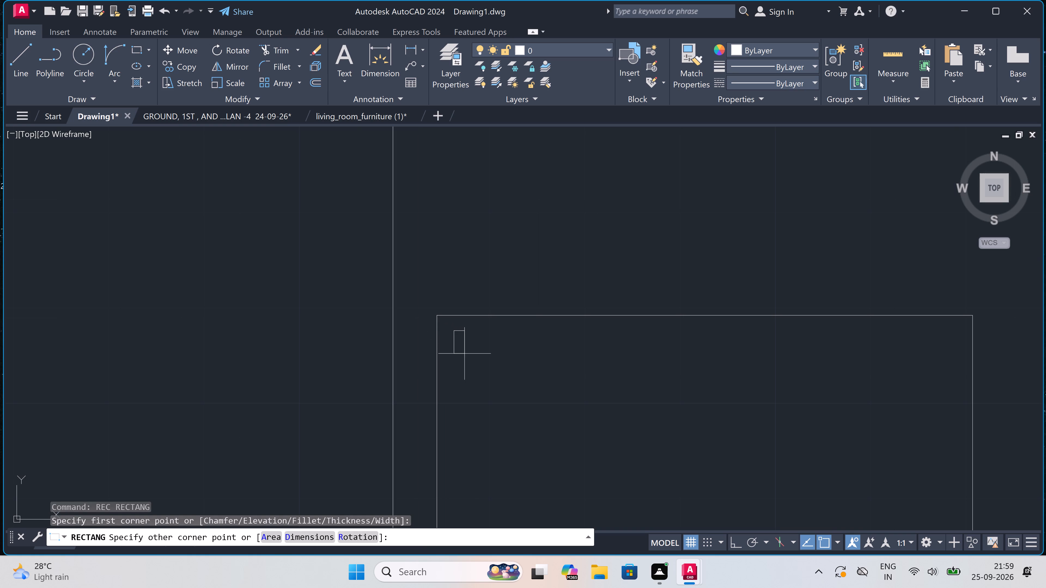
scroll(473, 376, down, 6)
scroll(498, 417, up, 4)
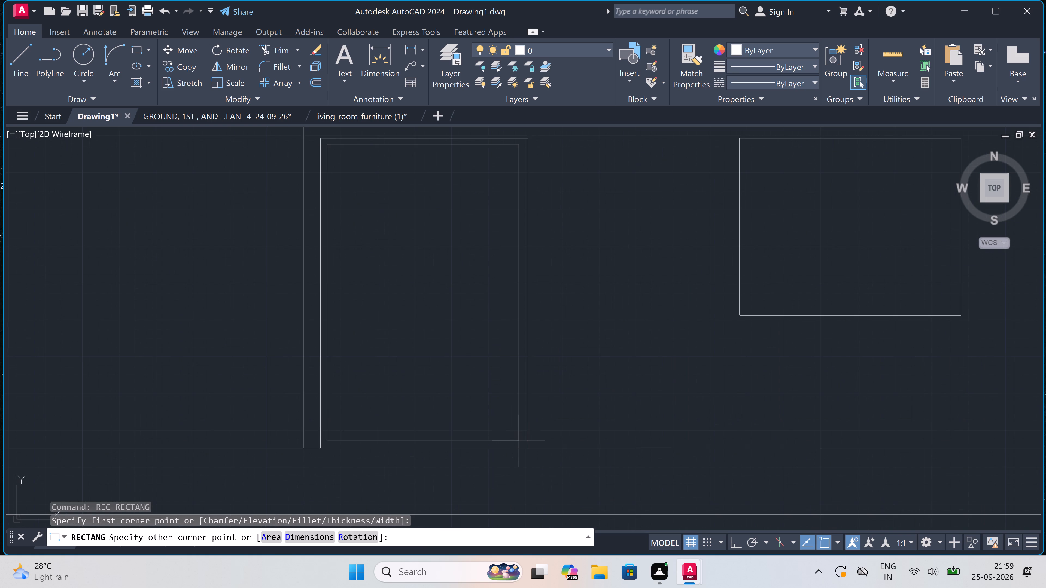
scroll(519, 441, up, 3)
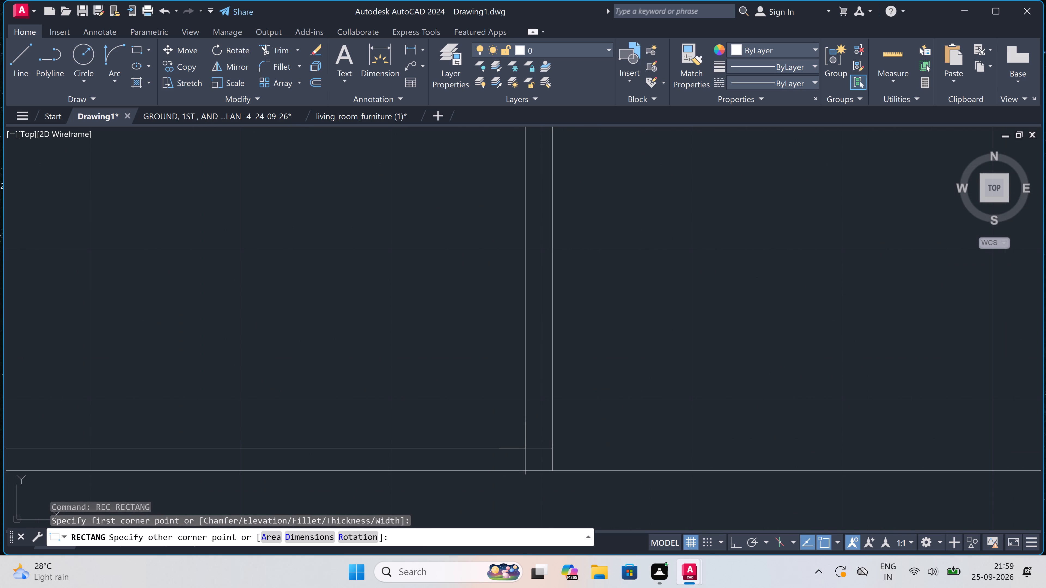
click(525, 448)
Draw a vertical centre line from the inner frame's top edge to its bottom edge, dividing the wide door into two leaves.
key(l)
key(space)
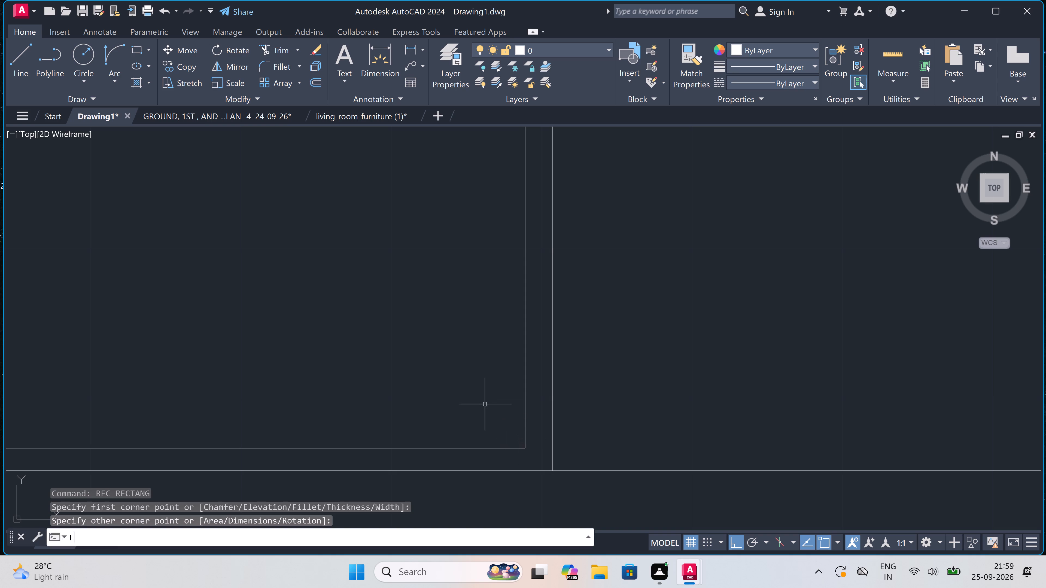
scroll(479, 400, down, 3)
scroll(440, 351, down, 2)
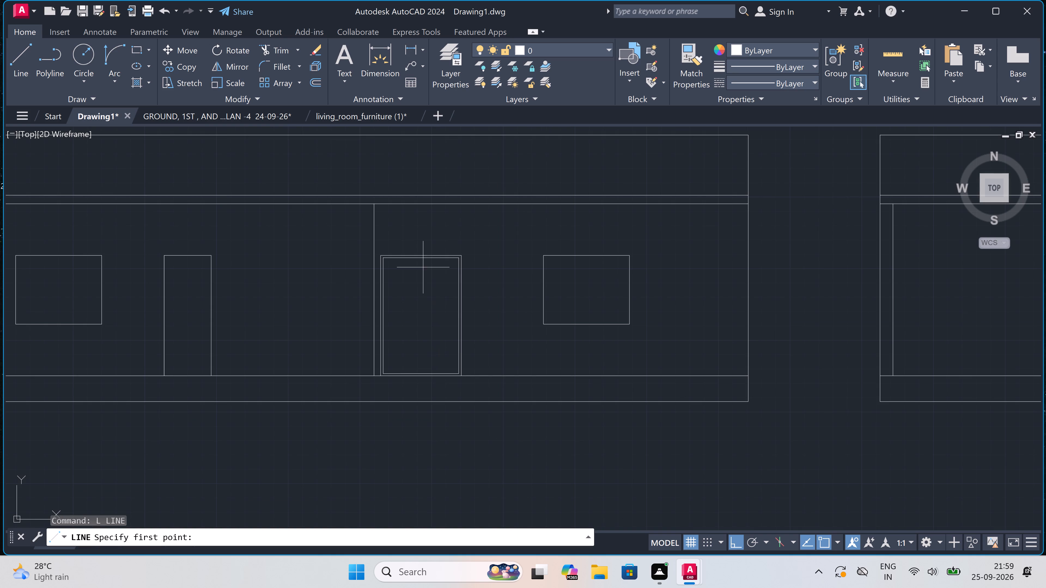
scroll(416, 261, up, 1)
double_click(420, 255)
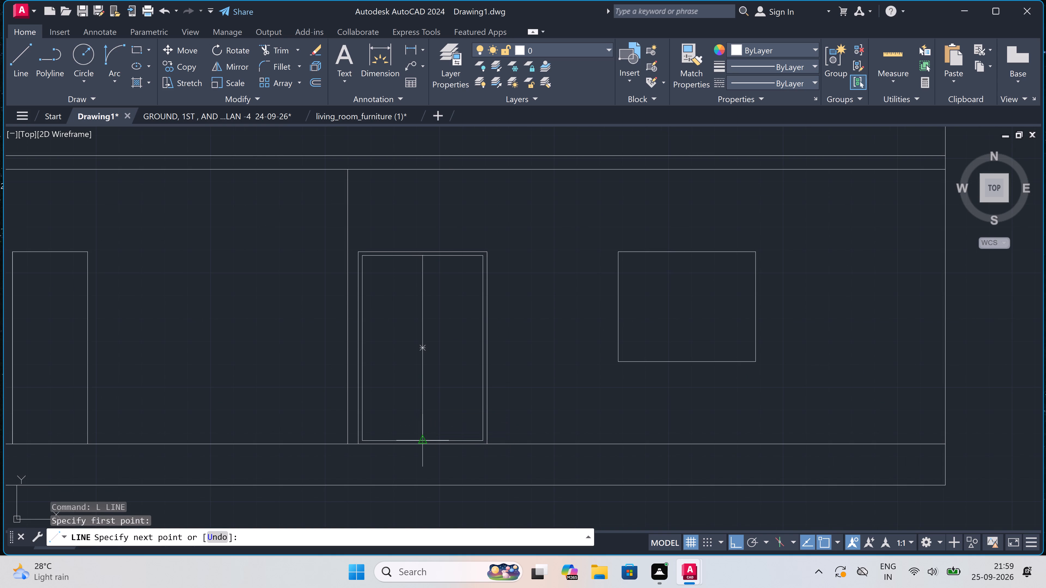
scroll(419, 445, up, 2)
click(423, 430)
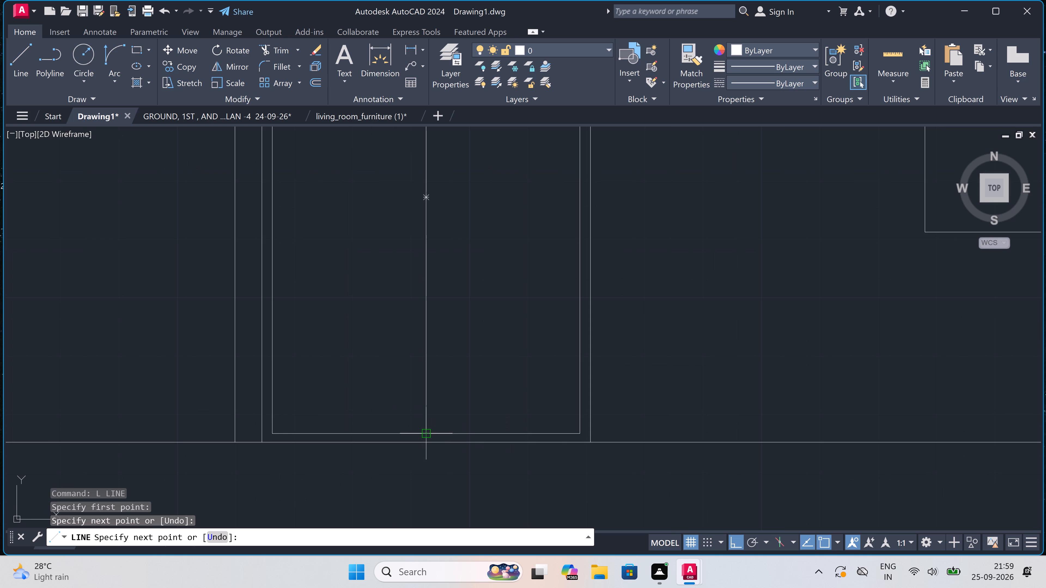
key(Escape)
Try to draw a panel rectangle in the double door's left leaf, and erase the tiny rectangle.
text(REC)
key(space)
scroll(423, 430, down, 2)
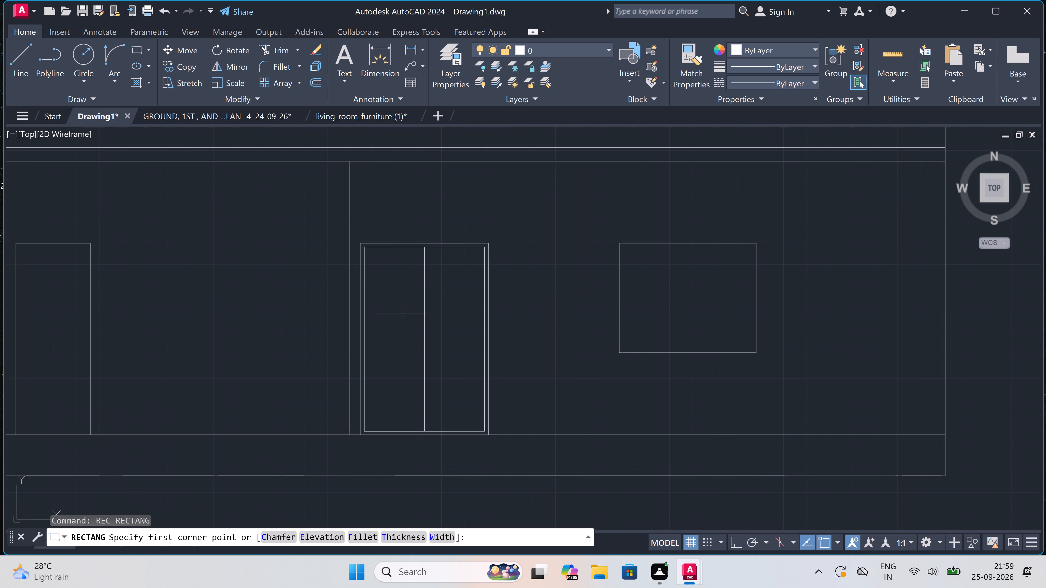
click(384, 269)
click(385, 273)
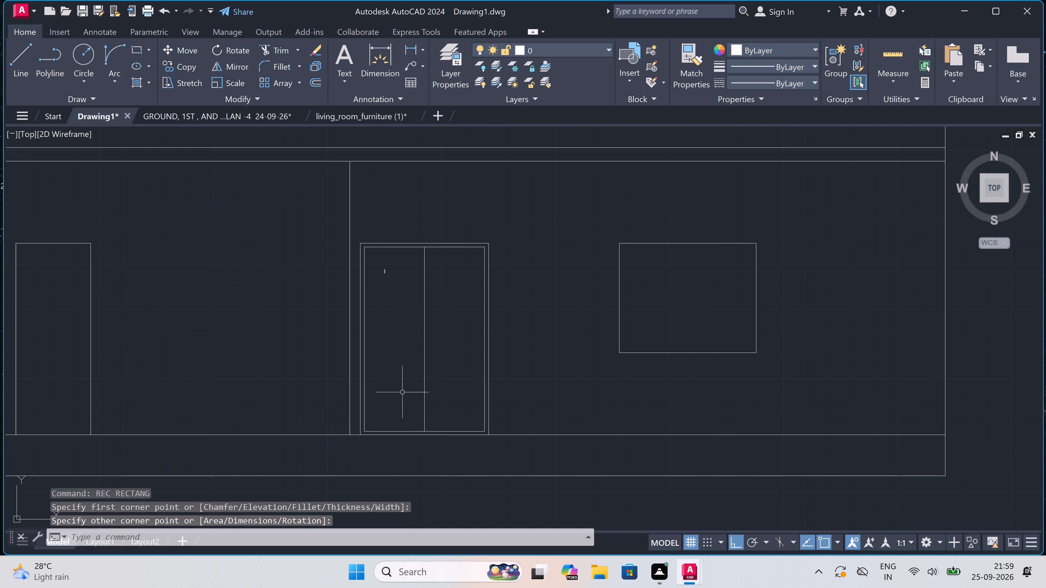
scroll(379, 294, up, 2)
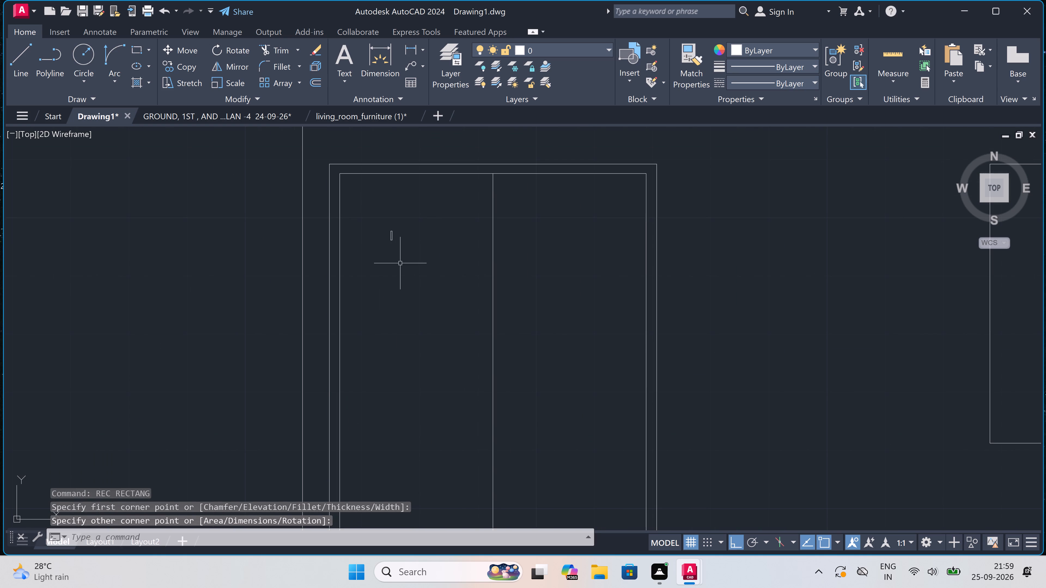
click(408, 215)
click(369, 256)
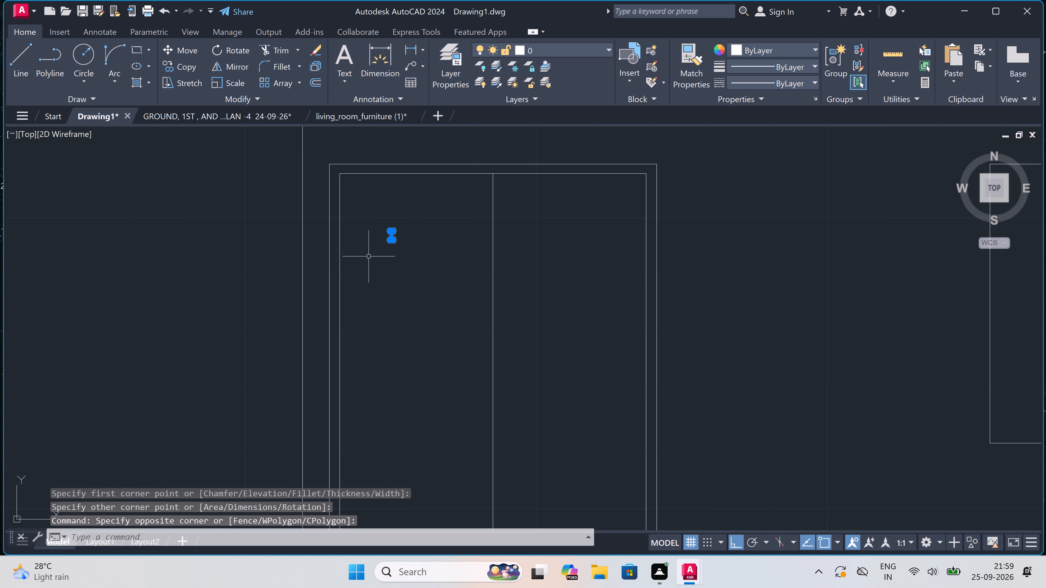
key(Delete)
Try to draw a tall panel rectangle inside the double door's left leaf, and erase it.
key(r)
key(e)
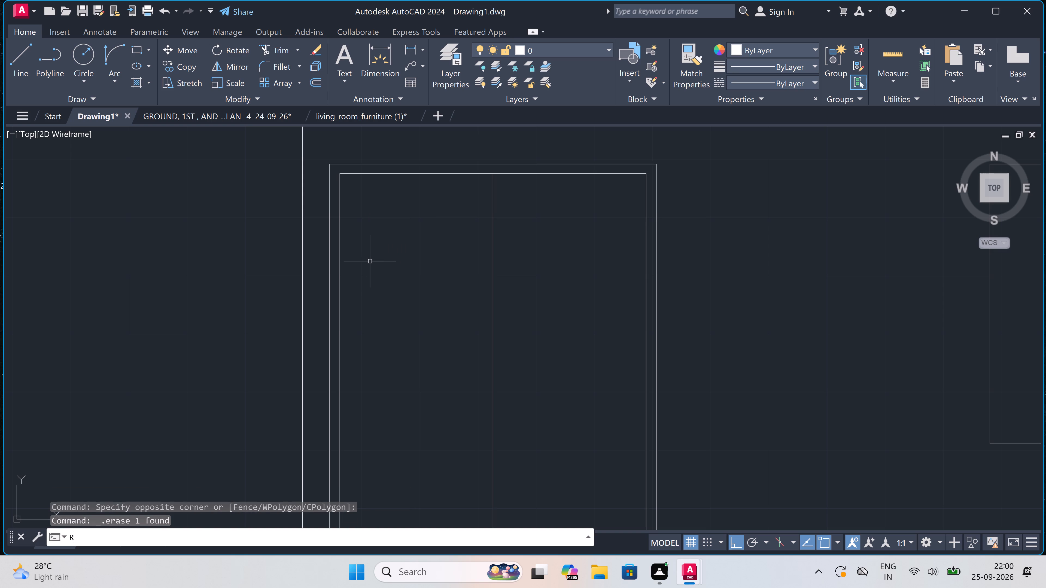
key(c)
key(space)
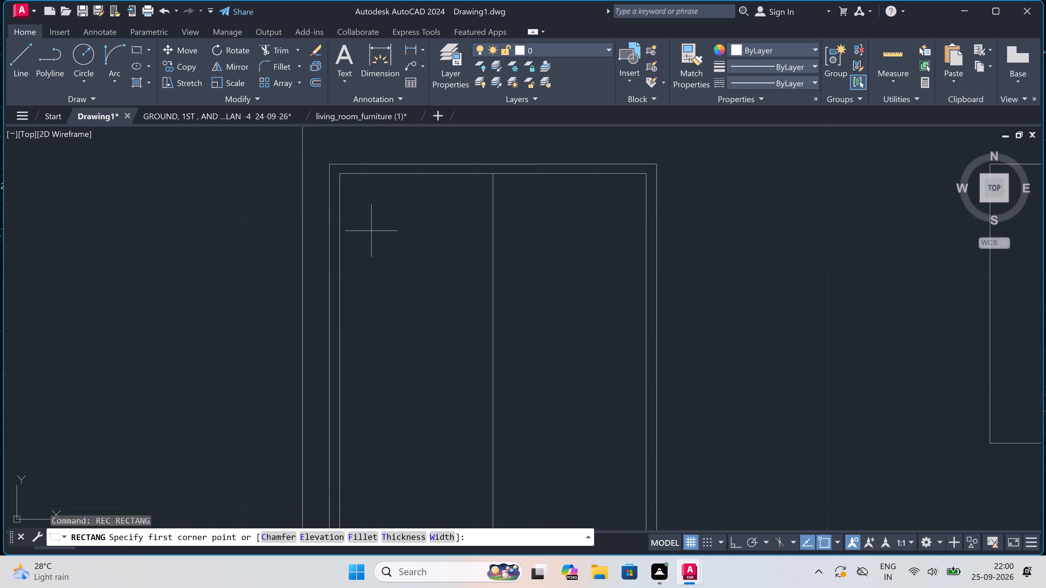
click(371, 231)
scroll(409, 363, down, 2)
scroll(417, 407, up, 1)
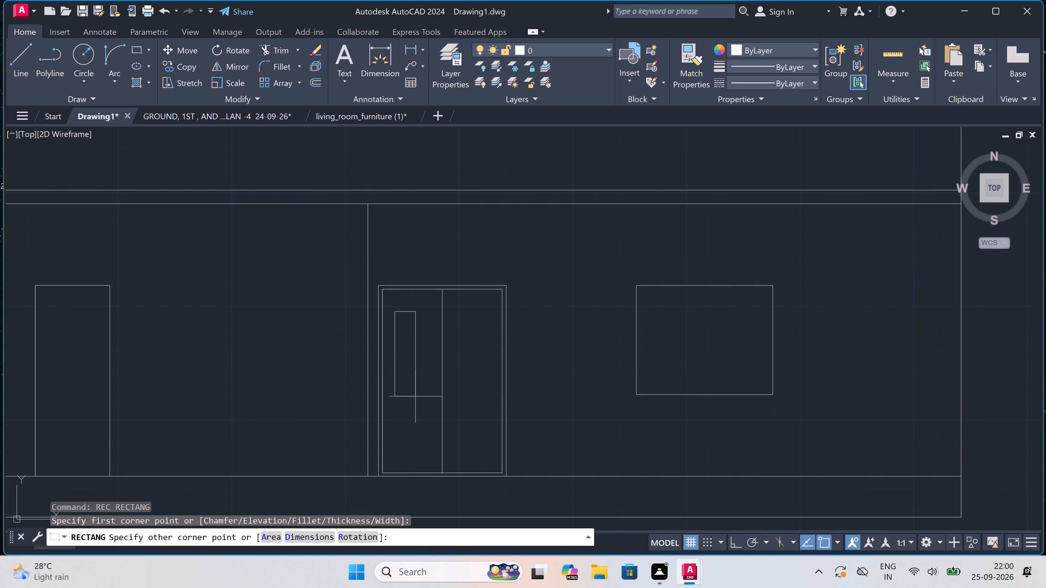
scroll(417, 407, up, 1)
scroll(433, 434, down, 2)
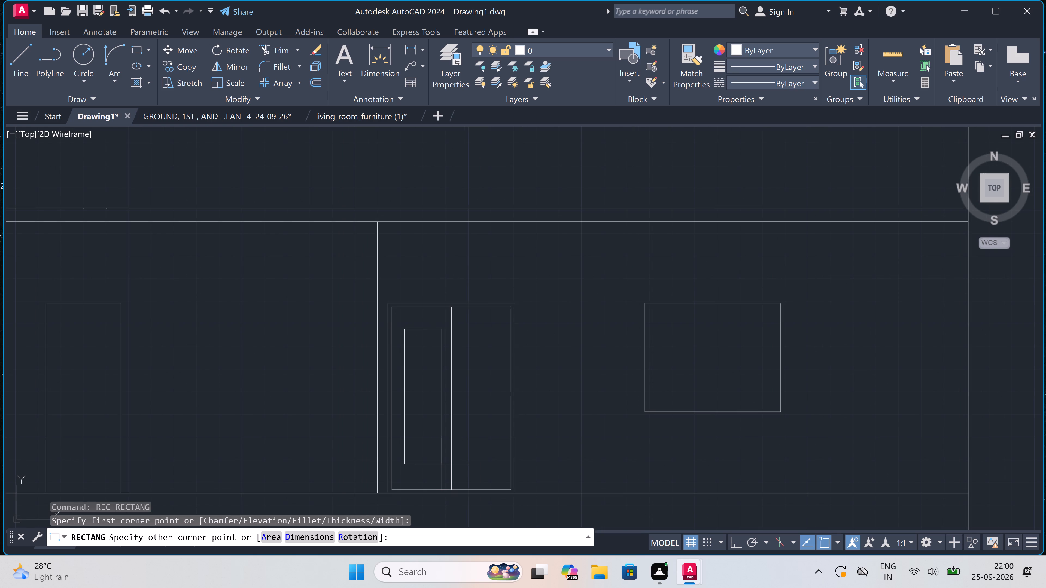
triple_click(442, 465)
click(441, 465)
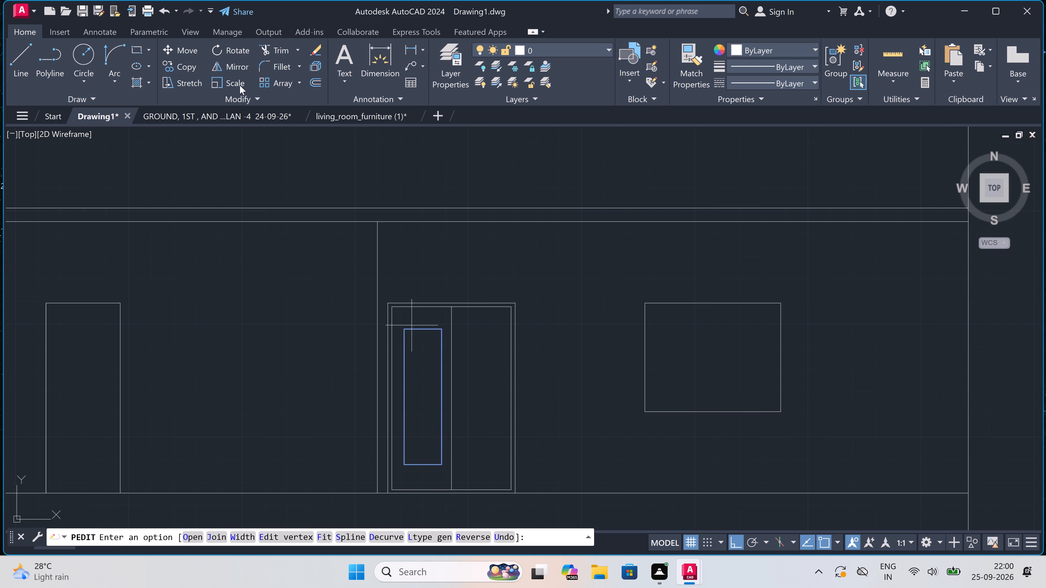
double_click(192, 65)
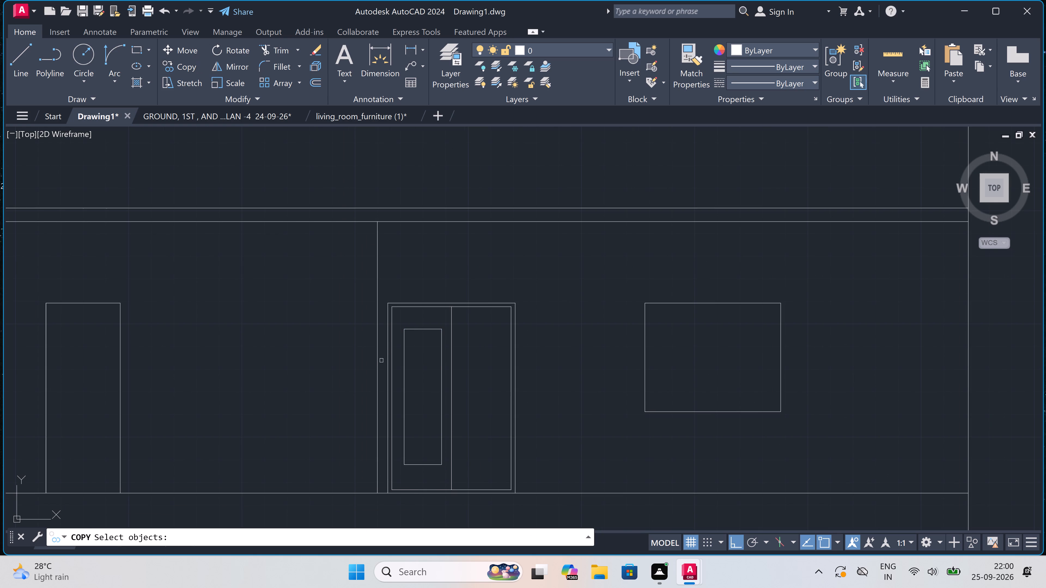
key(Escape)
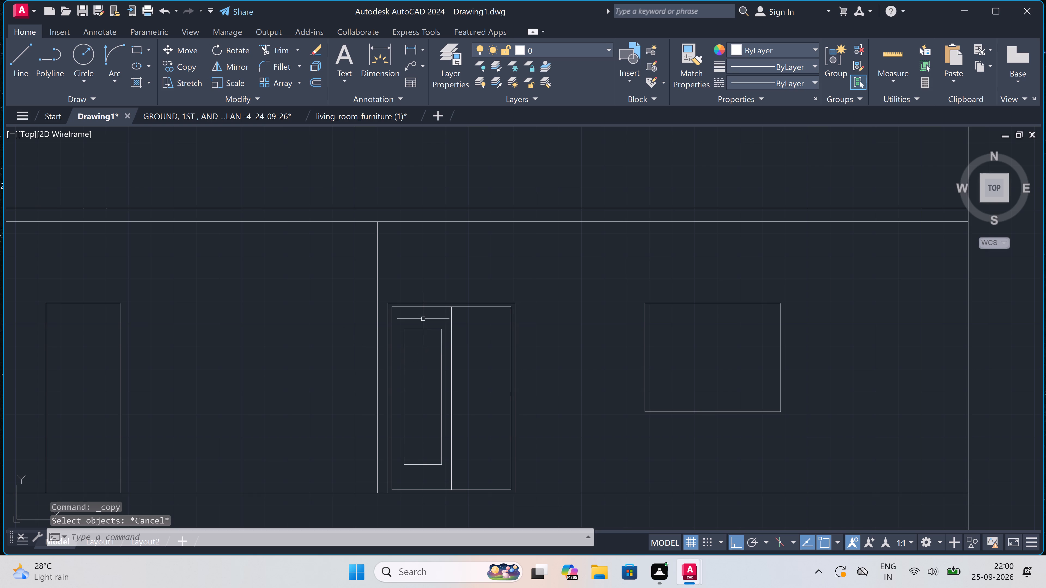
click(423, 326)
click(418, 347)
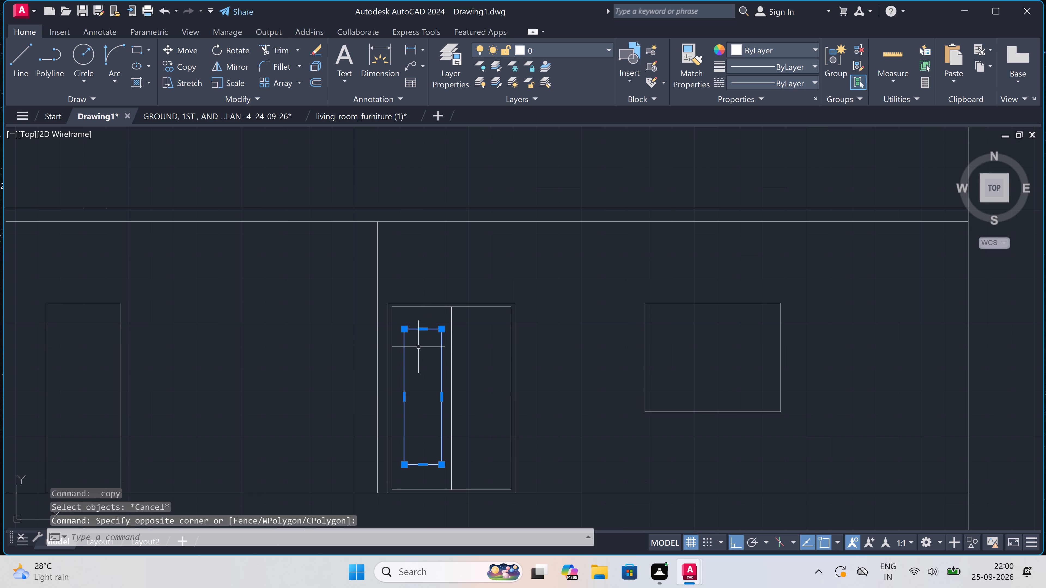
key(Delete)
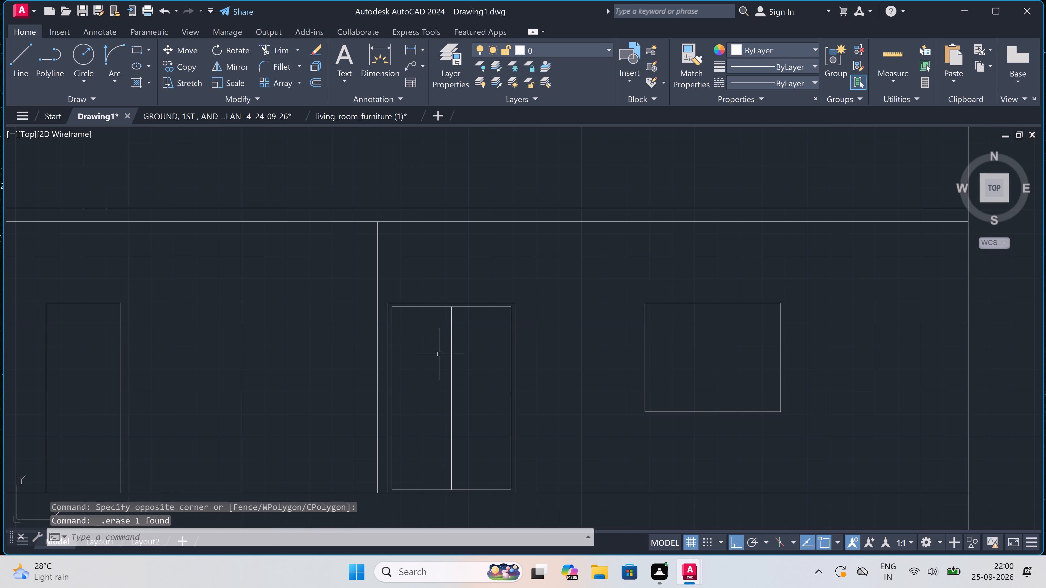
Draw a small, thin horizontal rectangle as a handle on the double door's right leaf, beside the centre line.
text(REC)
key(space)
scroll(460, 393, up, 1)
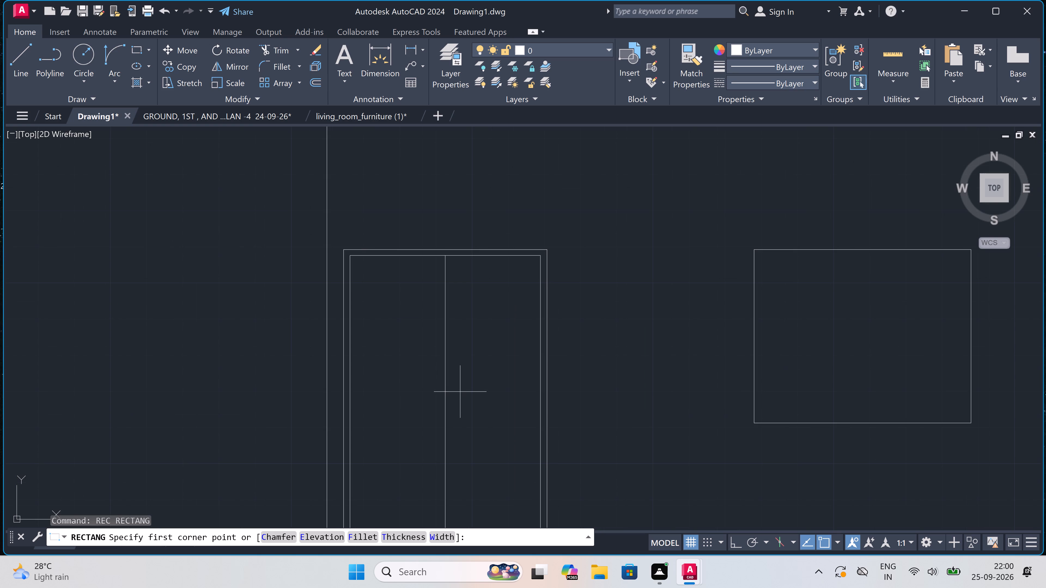
click(452, 398)
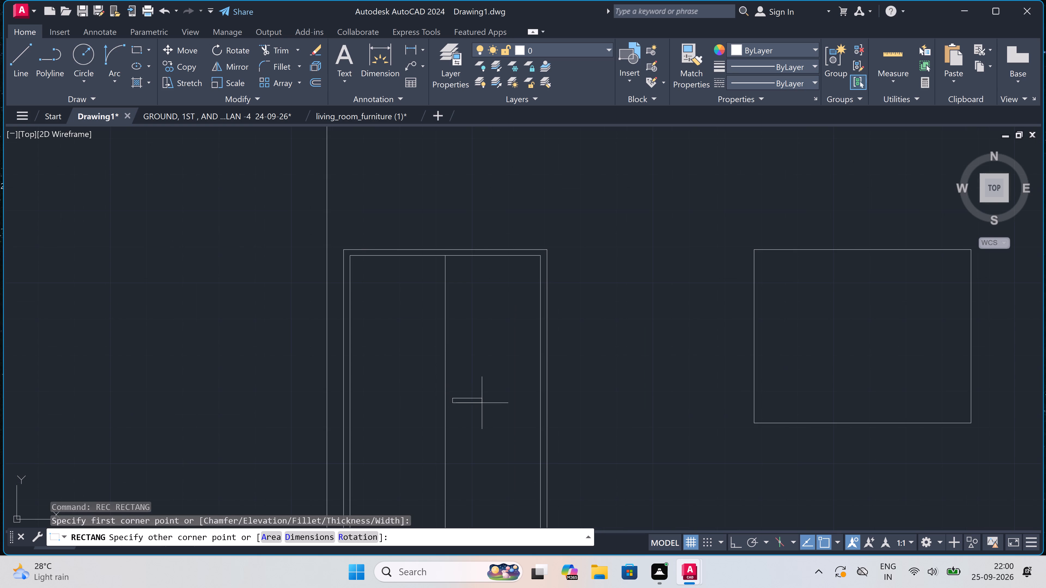
scroll(482, 402, up, 1)
click(482, 404)
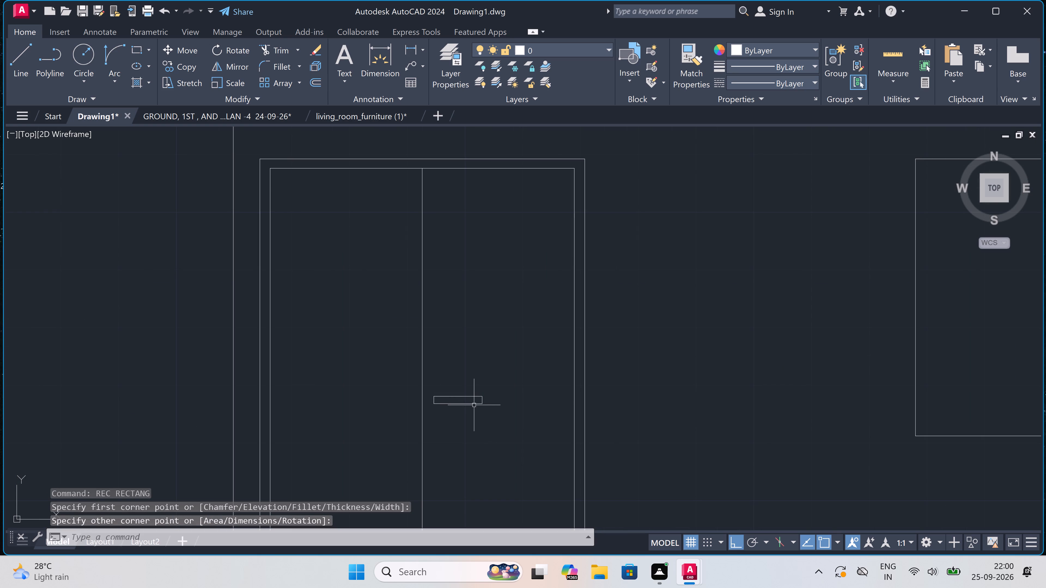
Copy the handle rectangle horizontally about 1'-0" onto the double door's left leaf.
click(473, 403)
click(171, 63)
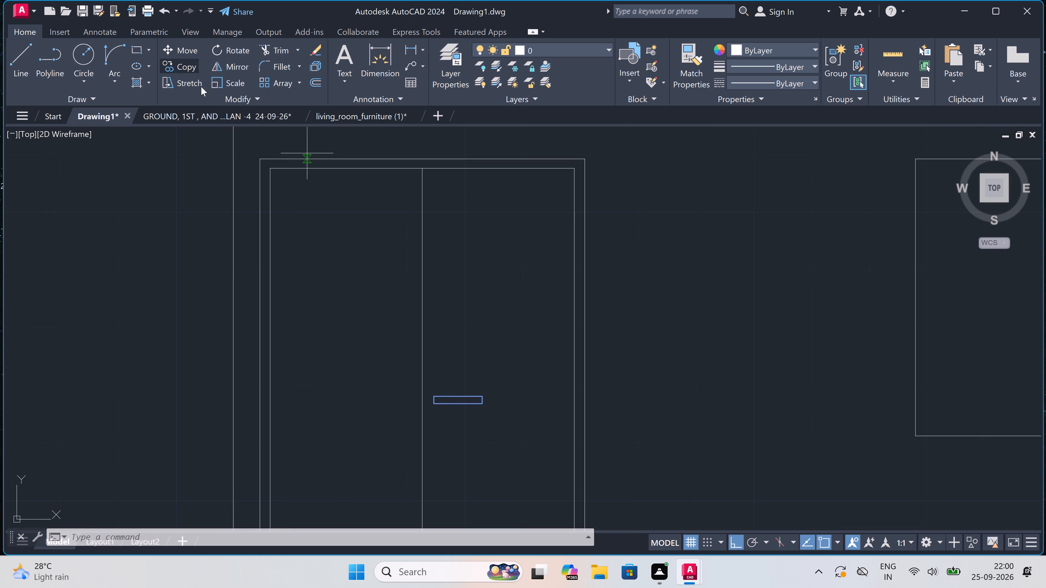
click(456, 399)
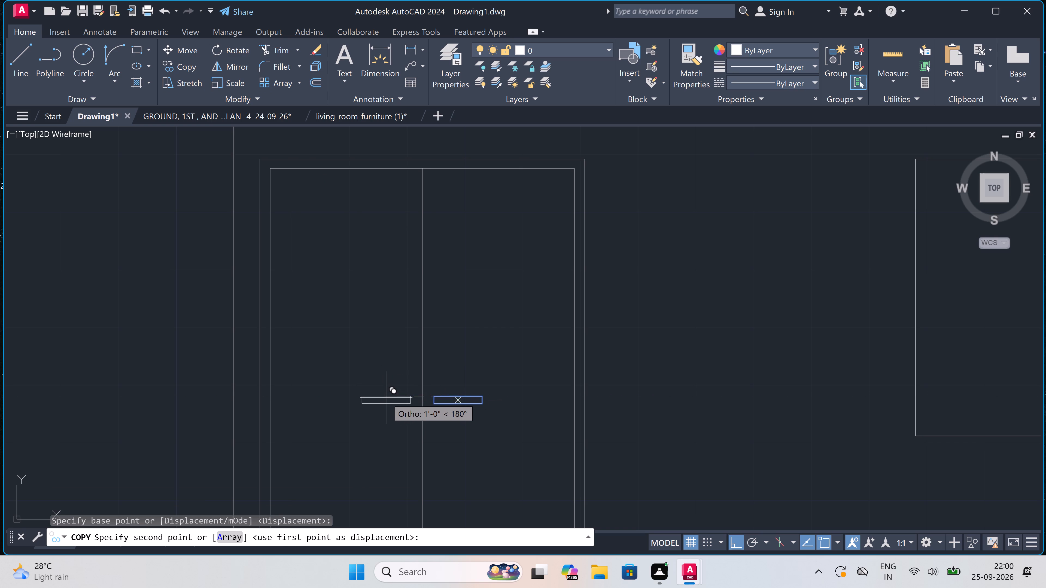
click(386, 398)
key(Escape)
Draw a rectangle slightly inset inside the elevation's narrow single door outline to form its frame.
scroll(409, 356, down, 6)
scroll(321, 350, up, 2)
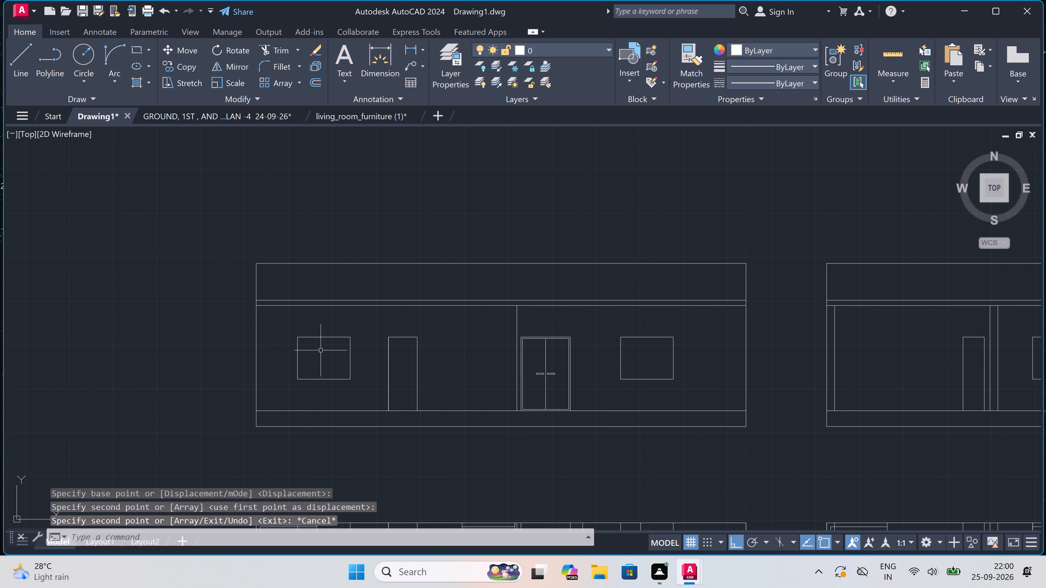
scroll(321, 350, down, 3)
scroll(319, 349, up, 3)
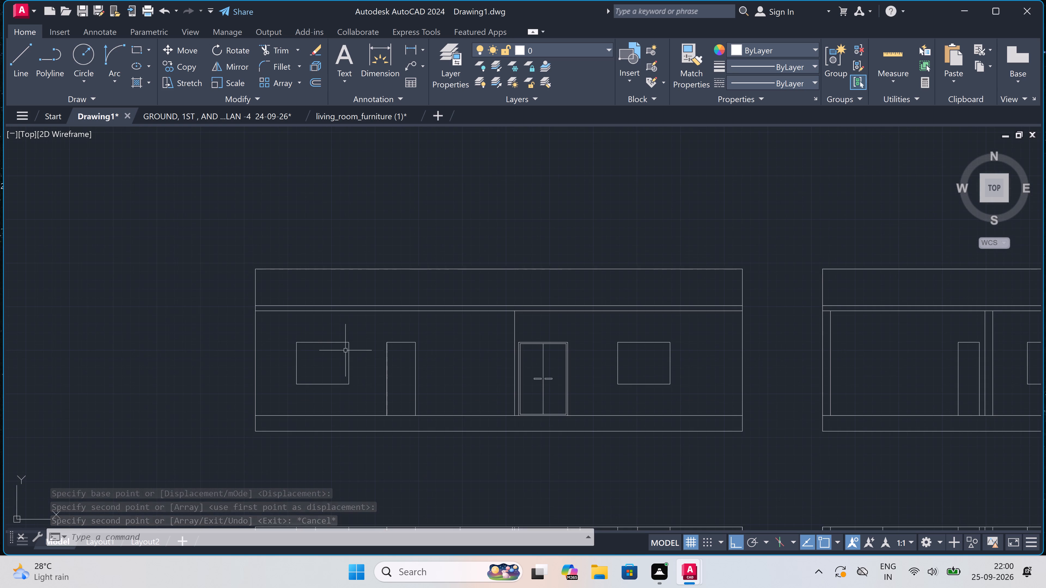
key(r)
key(e)
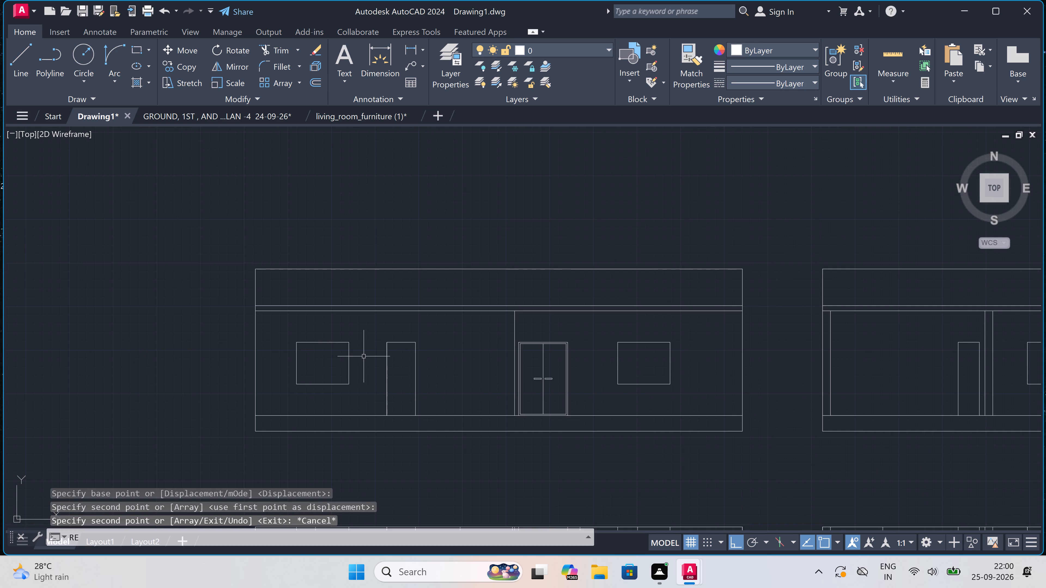
text(C)
key(space)
scroll(389, 347, up, 2)
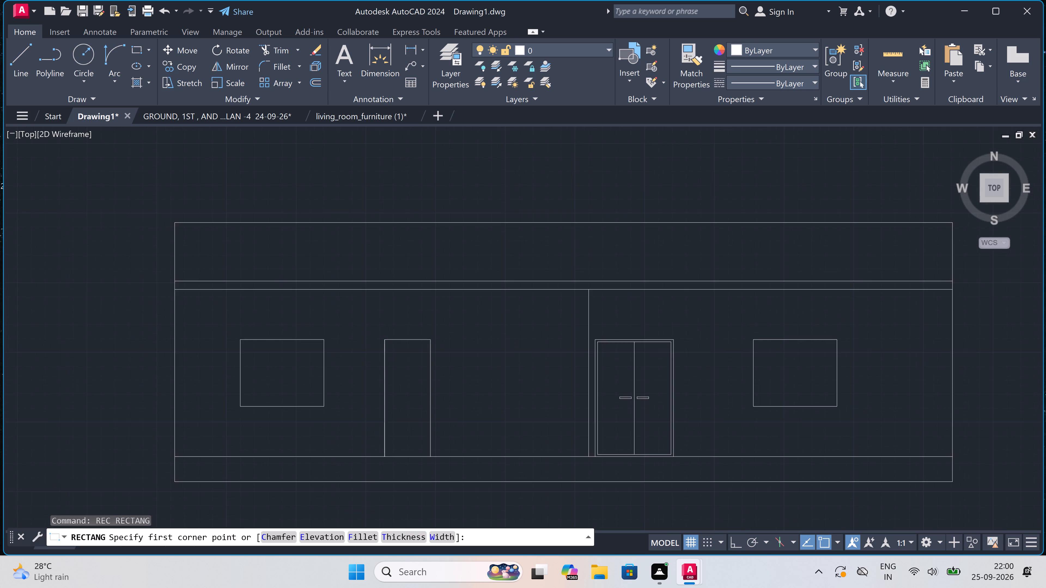
scroll(389, 346, up, 3)
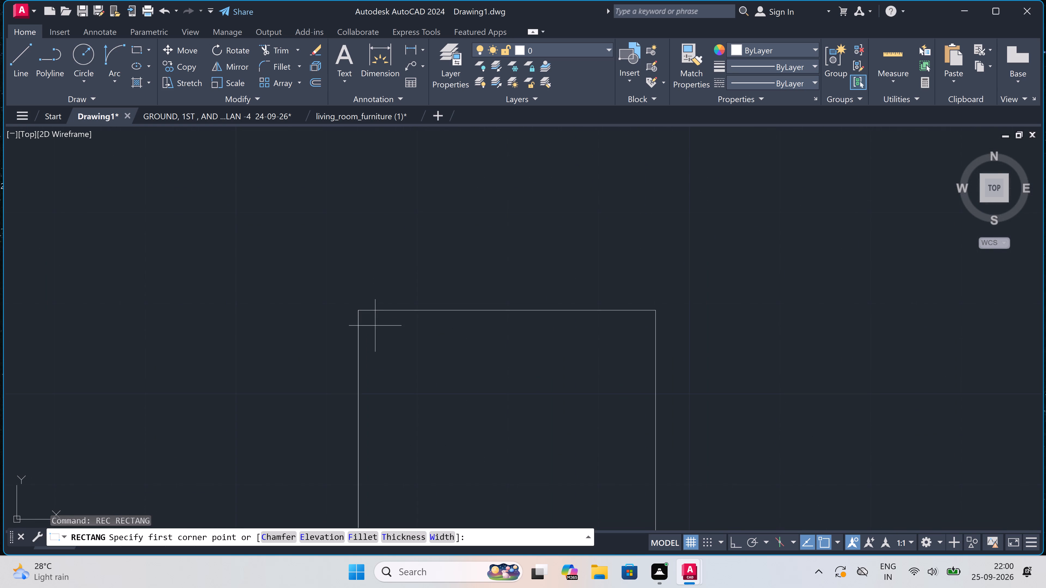
click(375, 323)
scroll(415, 382, down, 5)
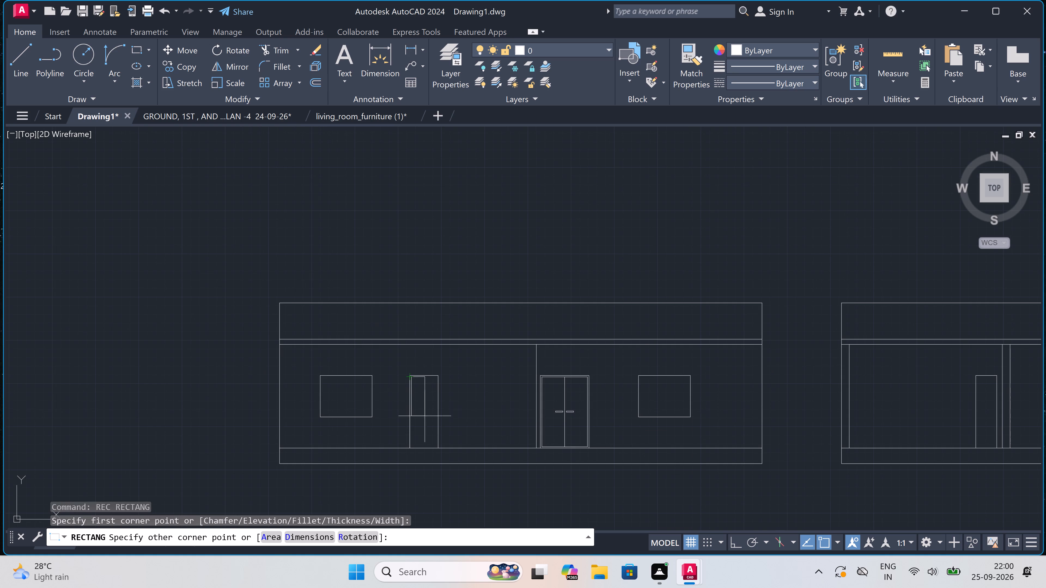
scroll(429, 433, up, 4)
scroll(451, 472, down, 1)
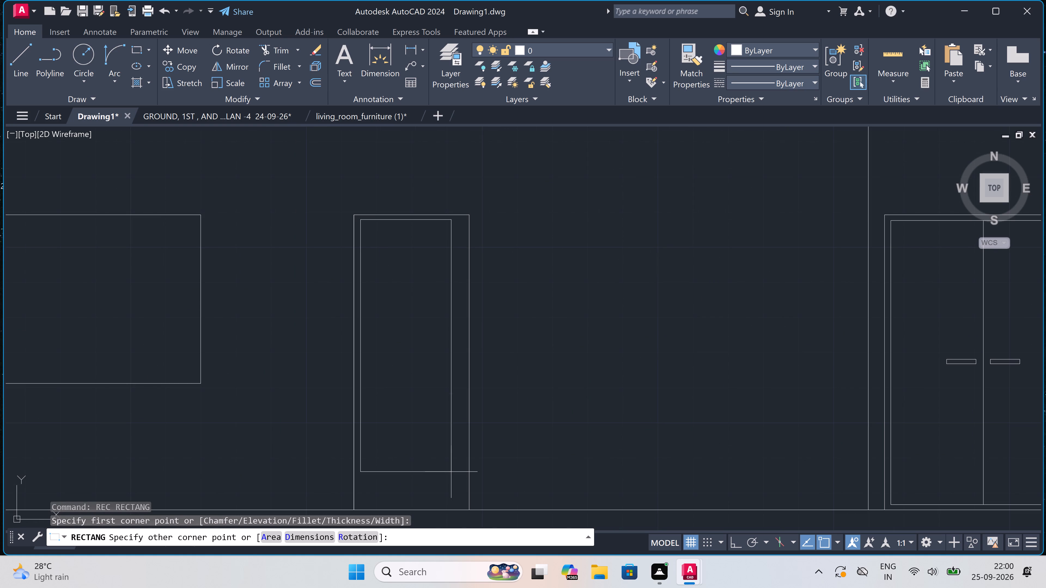
scroll(457, 500, up, 1)
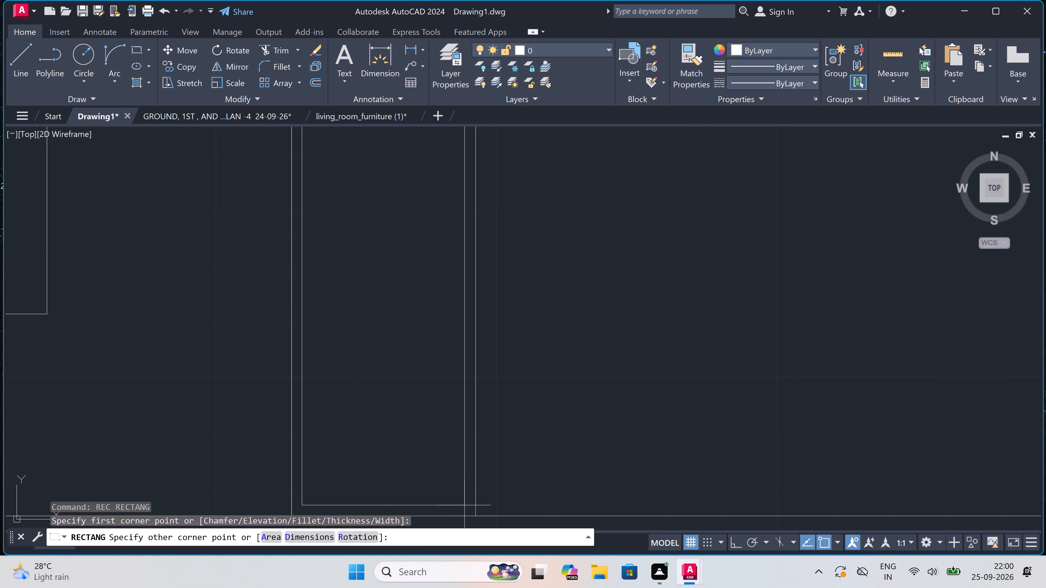
click(466, 506)
Erase all the vertical projection lines extending below the two ground floor plans.
scroll(450, 426, down, 8)
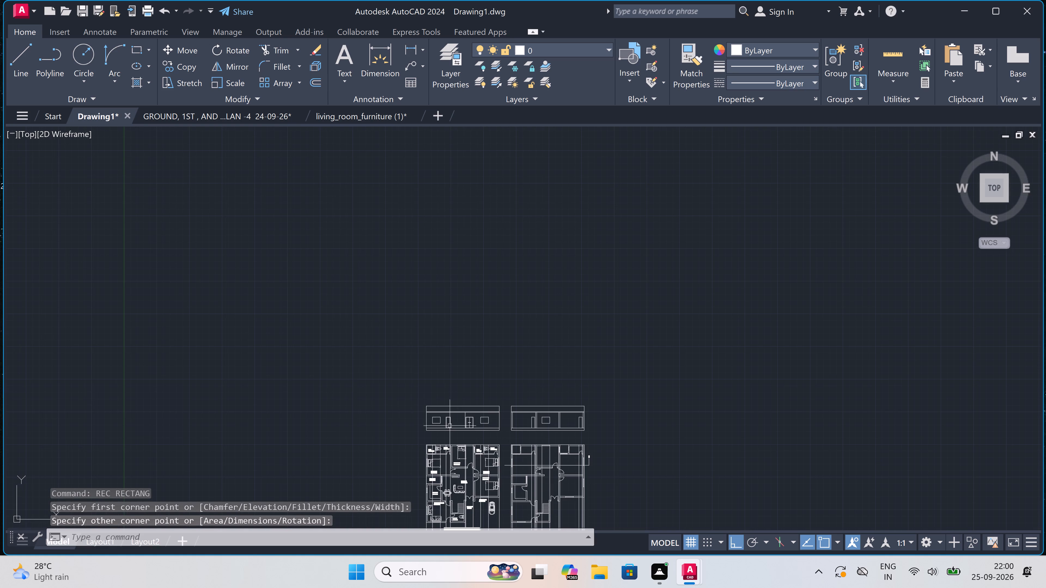
scroll(450, 426, down, 2)
scroll(454, 499, up, 3)
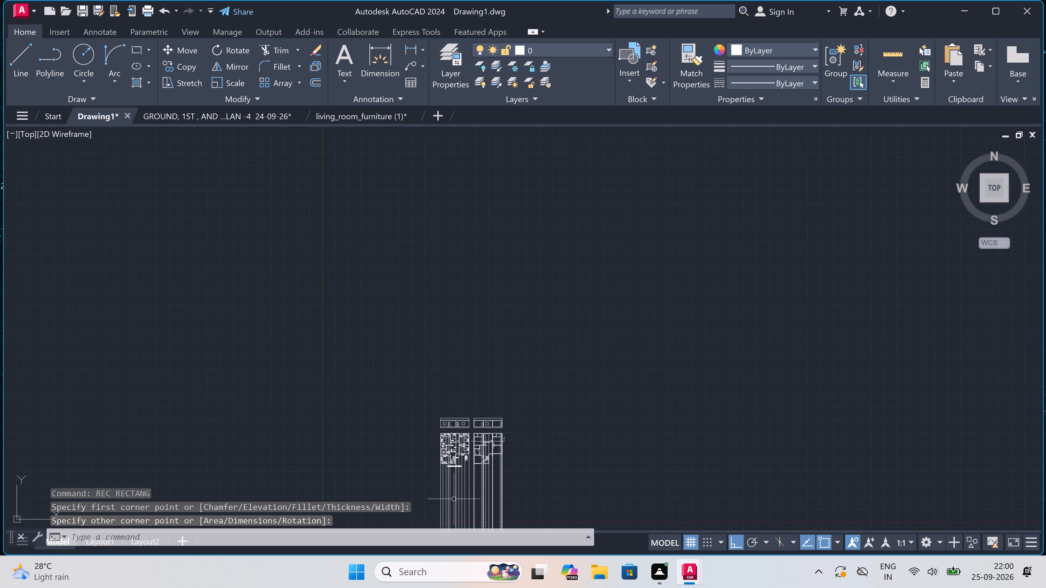
drag(708, 415, 702, 418)
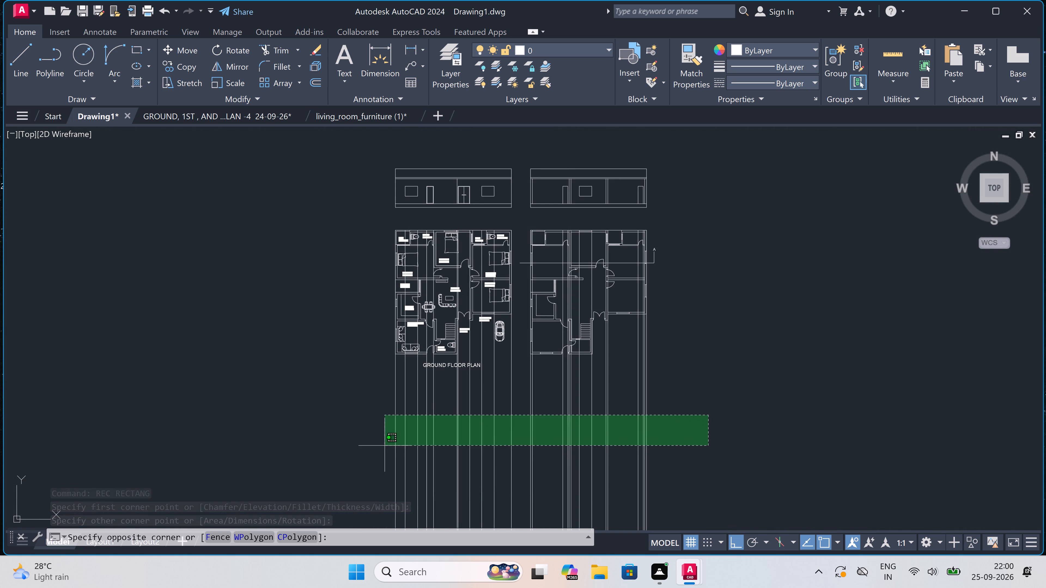
click(352, 444)
key(Delete)
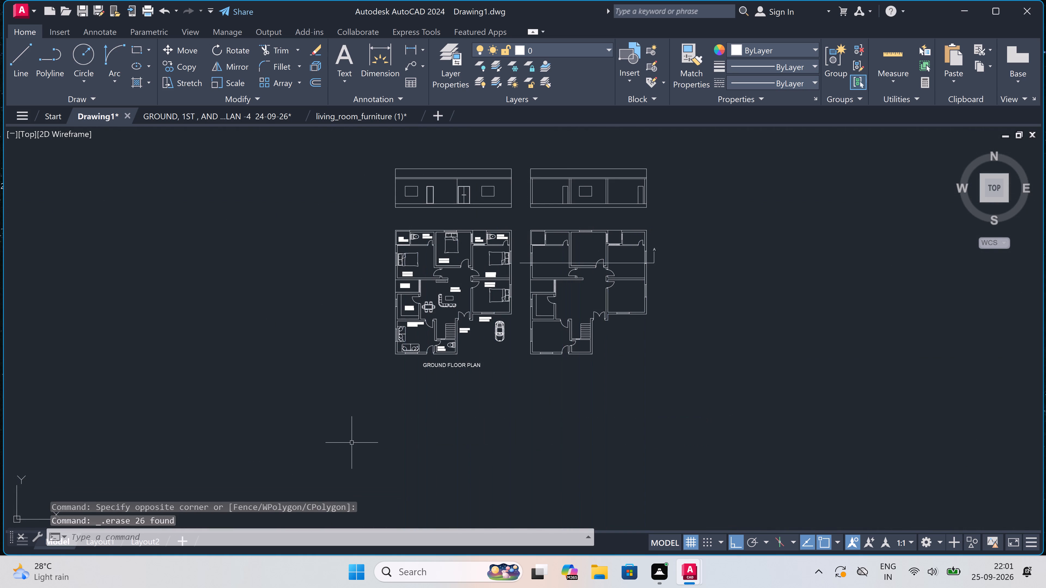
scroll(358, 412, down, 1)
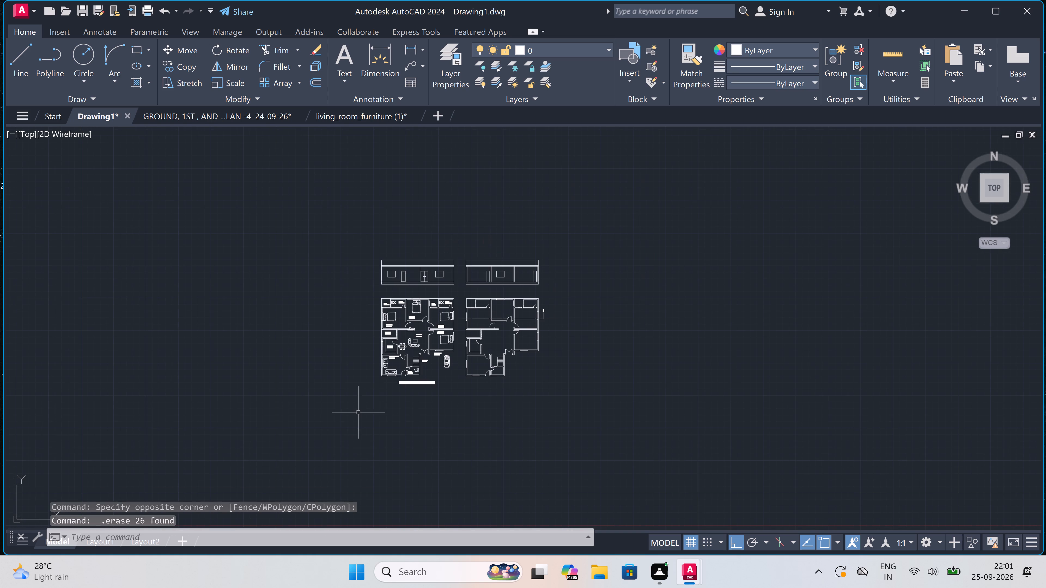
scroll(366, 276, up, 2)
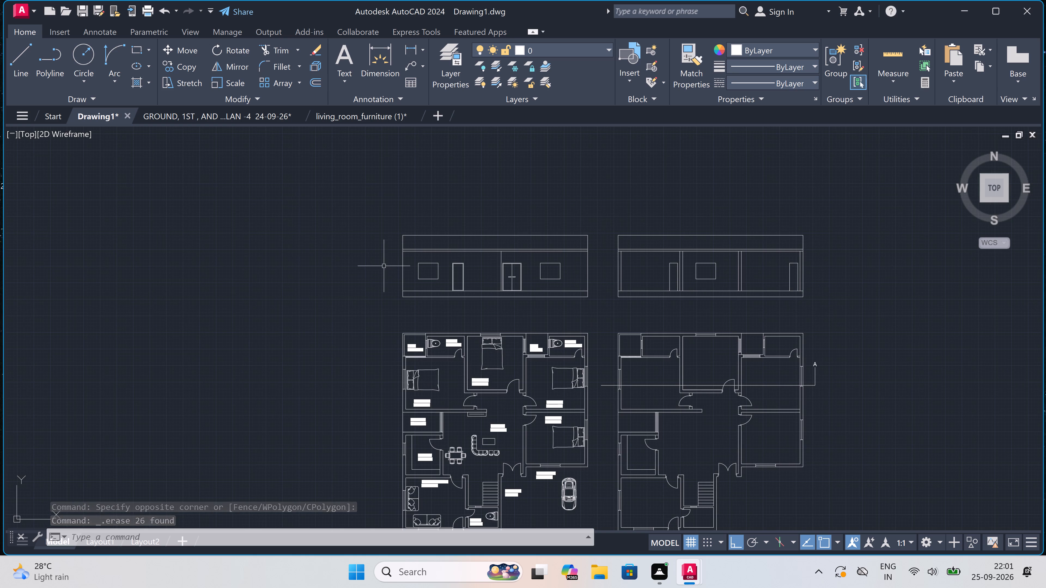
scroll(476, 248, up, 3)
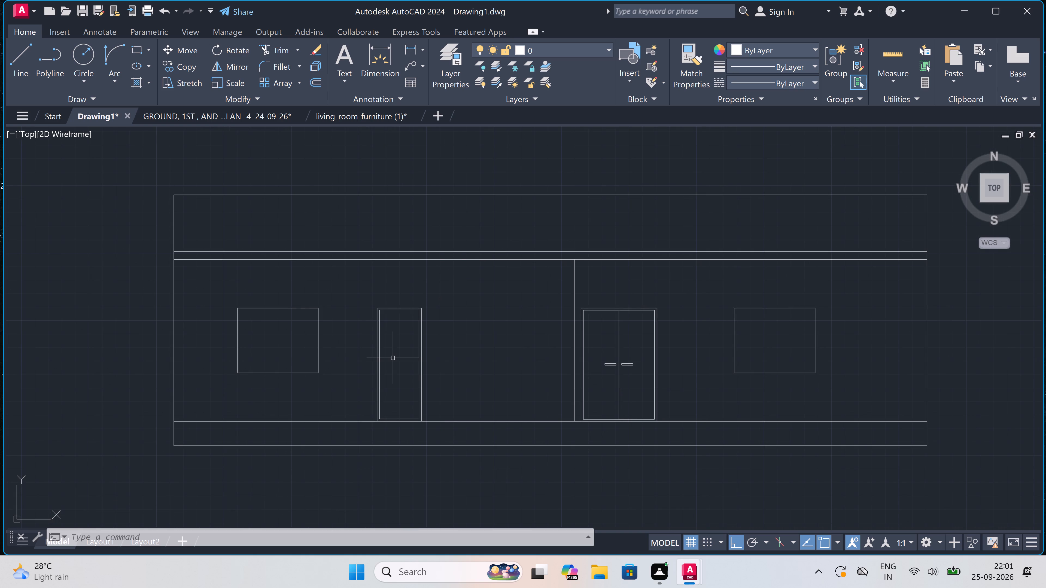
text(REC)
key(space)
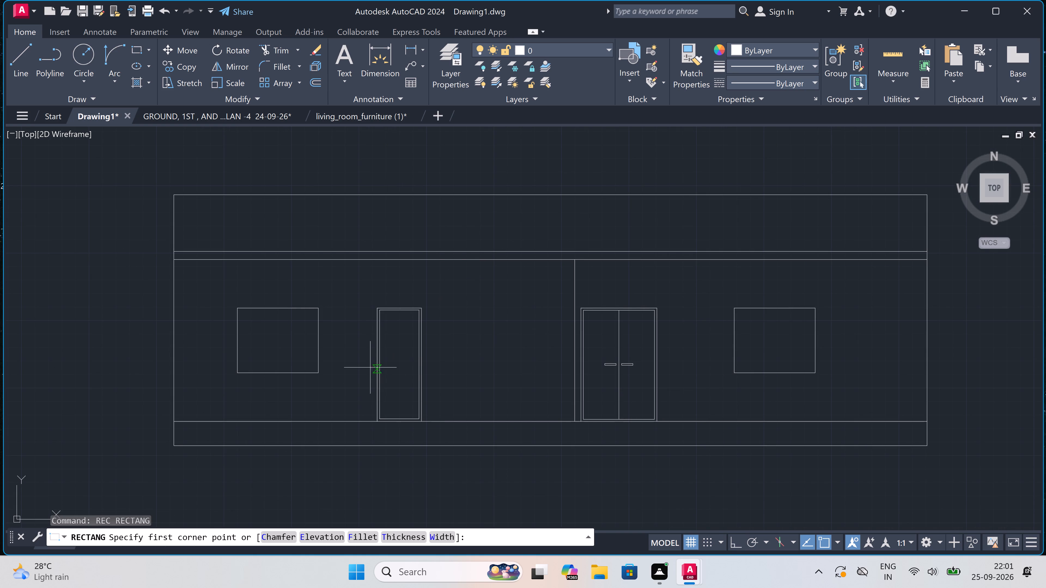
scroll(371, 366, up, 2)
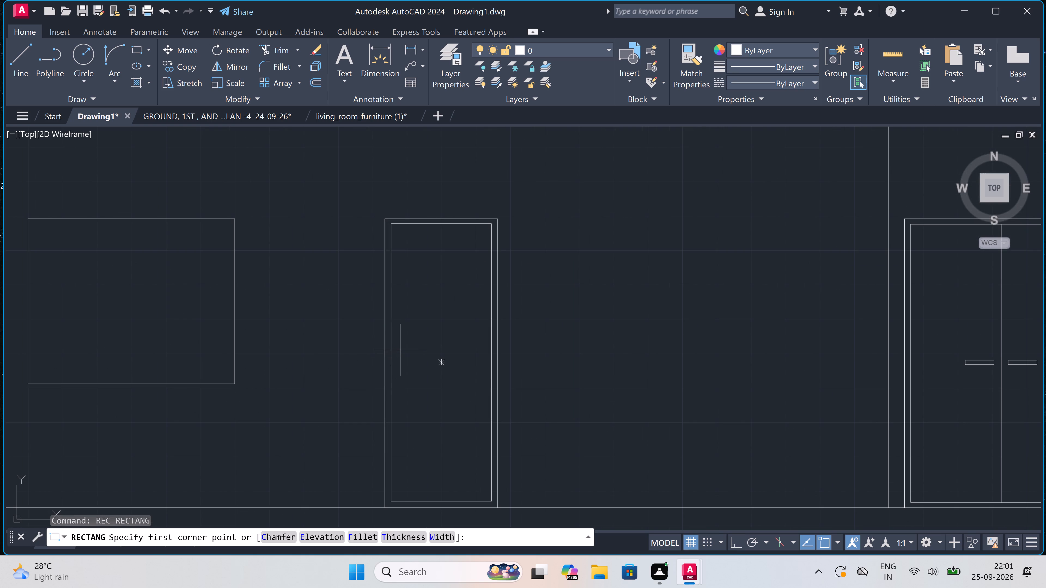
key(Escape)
Draw a circle of about 2" radius as a door knob, just inside the single door's left frame edge at about mid-height.
text(C)
key(space)
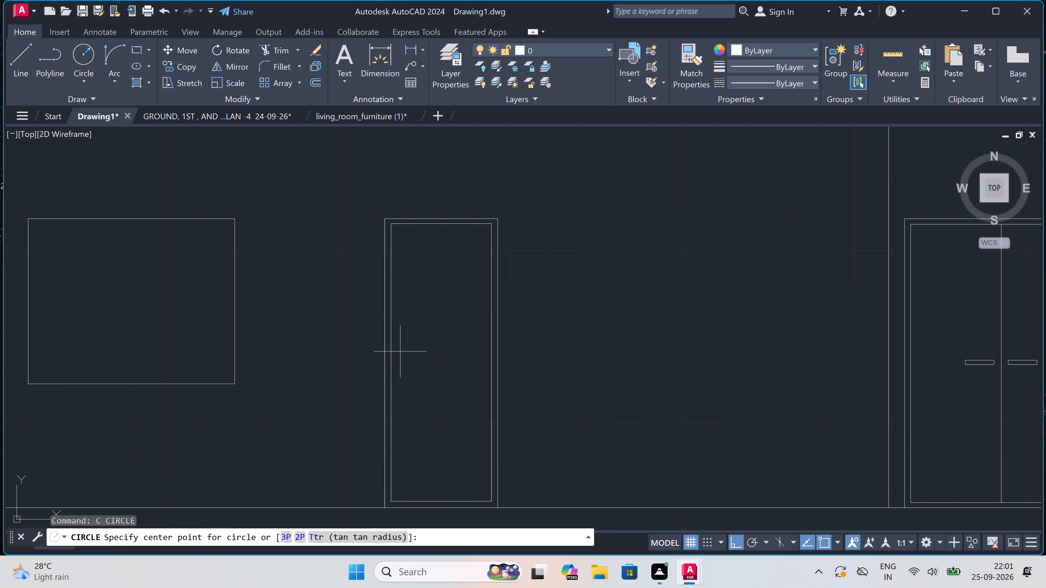
click(400, 351)
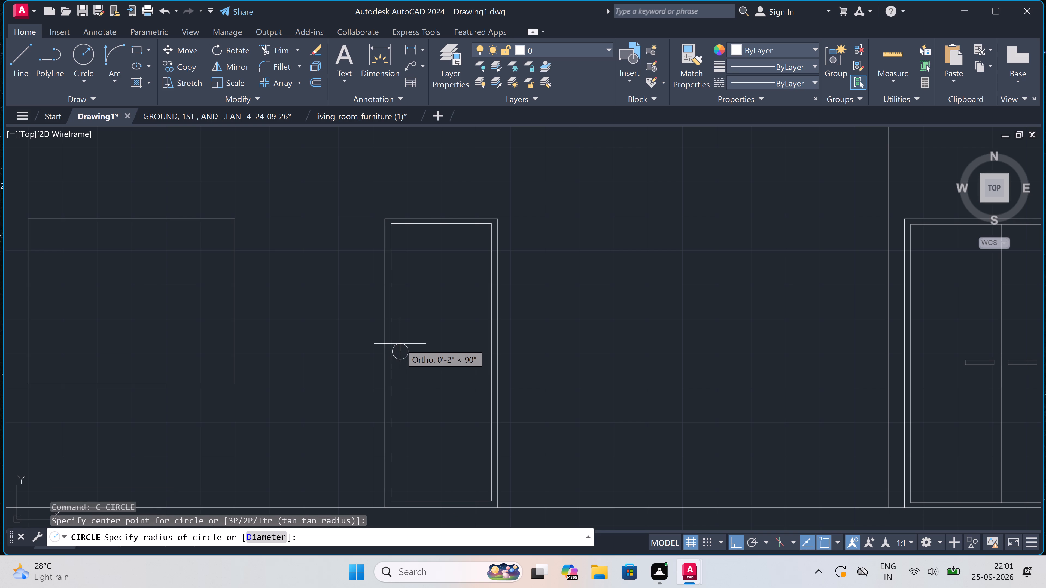
scroll(400, 344, down, 1)
scroll(400, 344, up, 2)
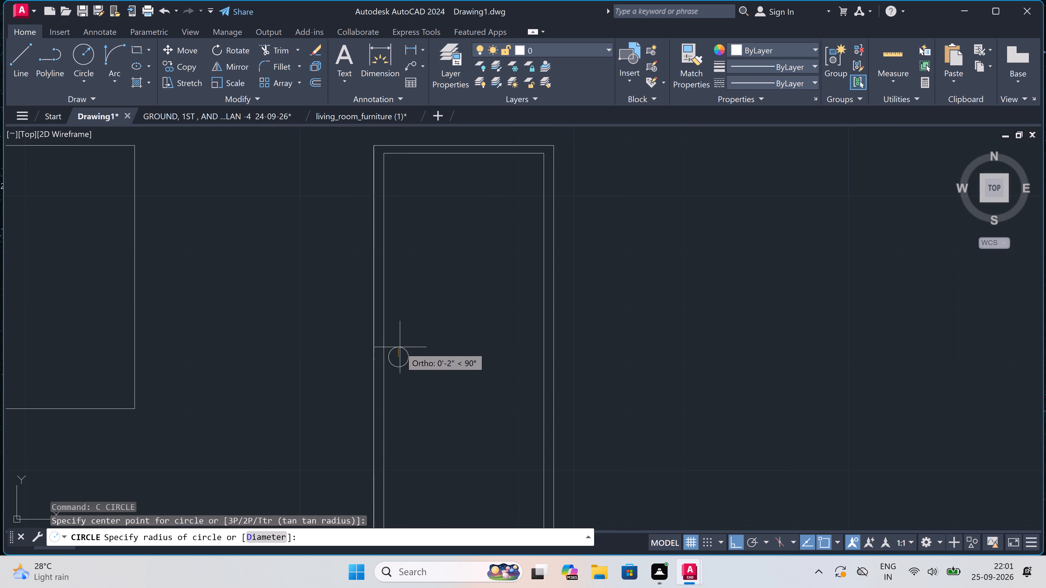
click(400, 348)
scroll(400, 348, down, 4)
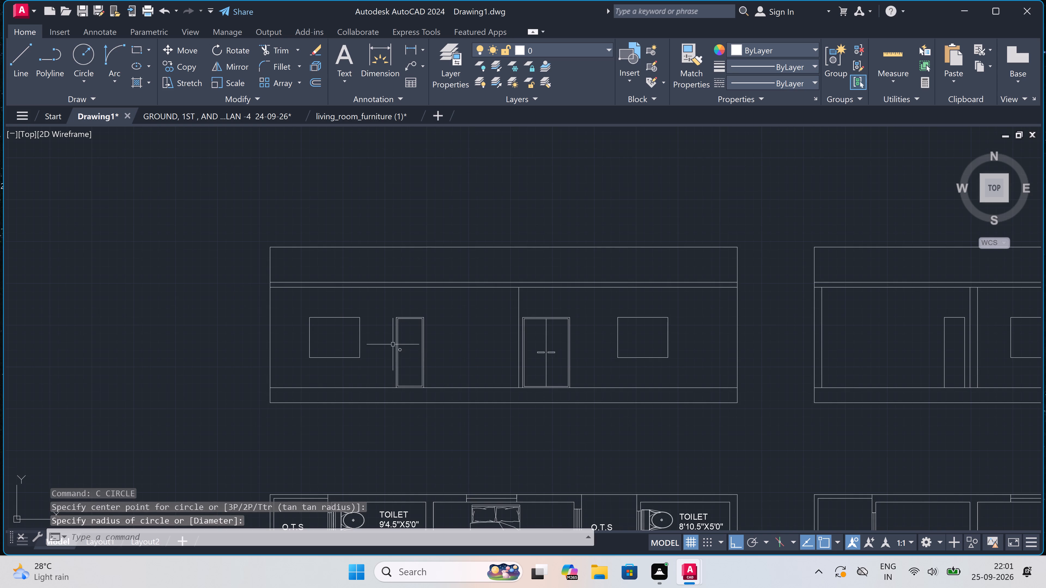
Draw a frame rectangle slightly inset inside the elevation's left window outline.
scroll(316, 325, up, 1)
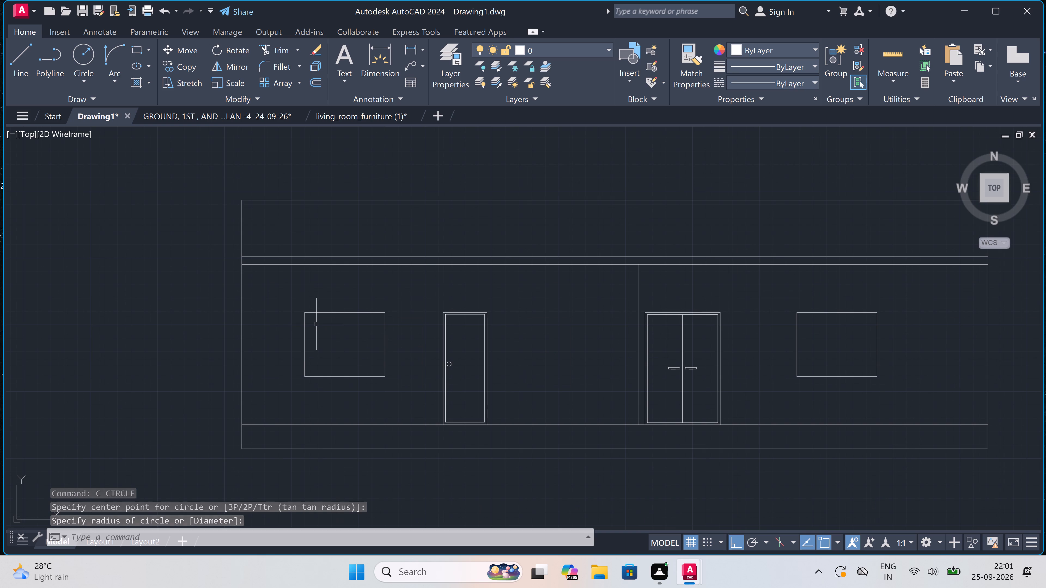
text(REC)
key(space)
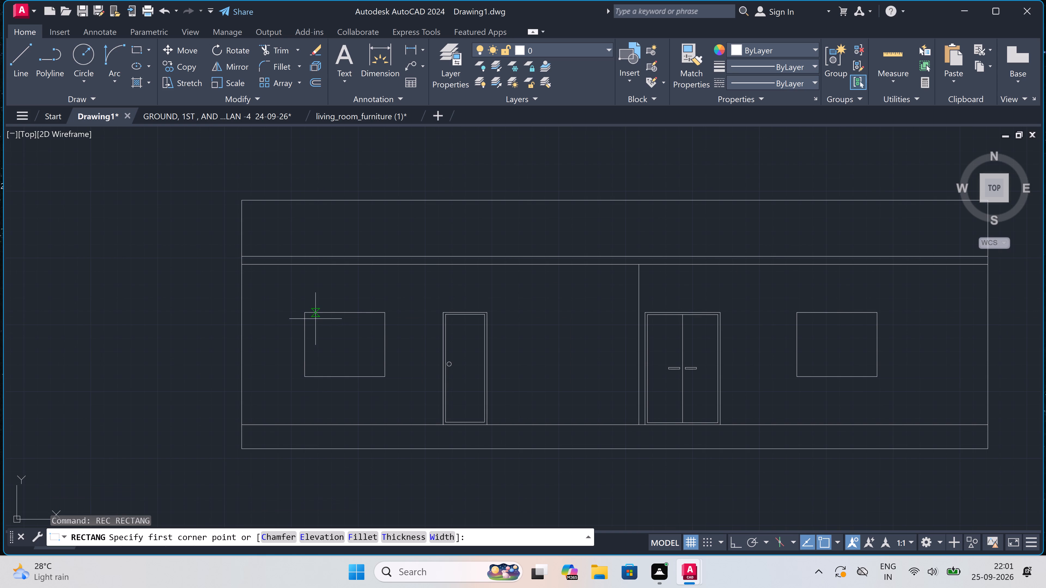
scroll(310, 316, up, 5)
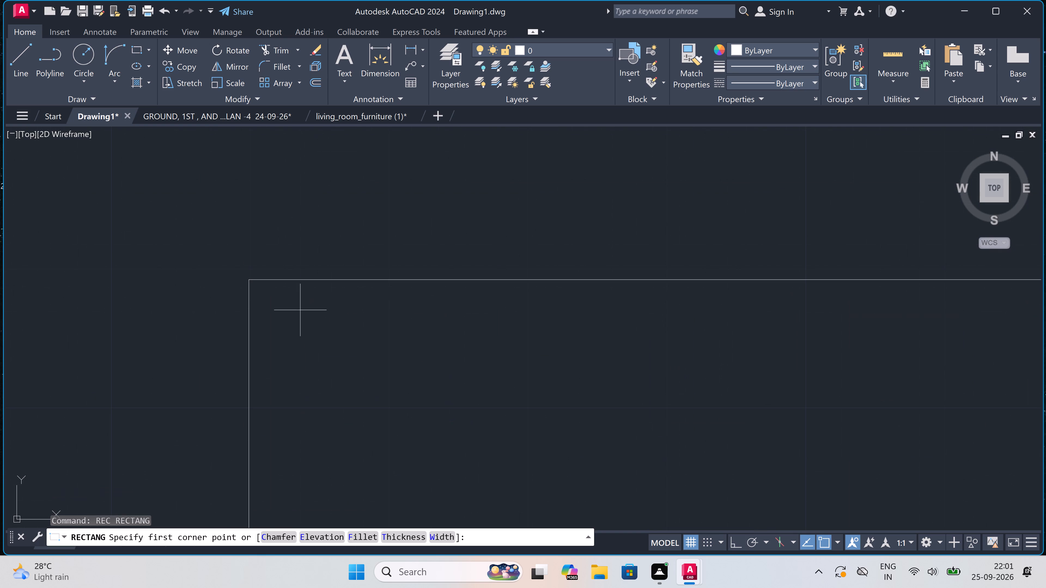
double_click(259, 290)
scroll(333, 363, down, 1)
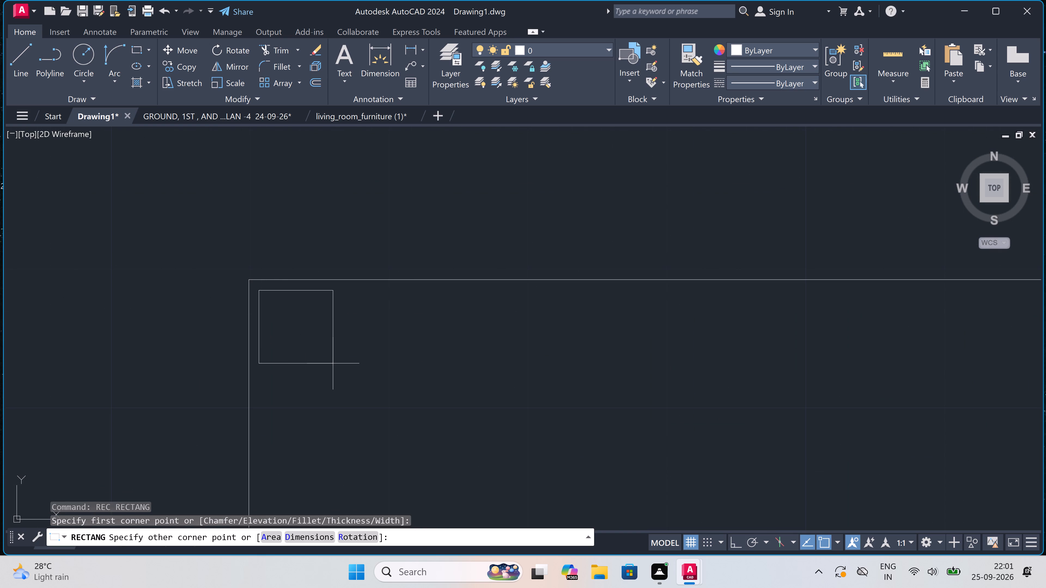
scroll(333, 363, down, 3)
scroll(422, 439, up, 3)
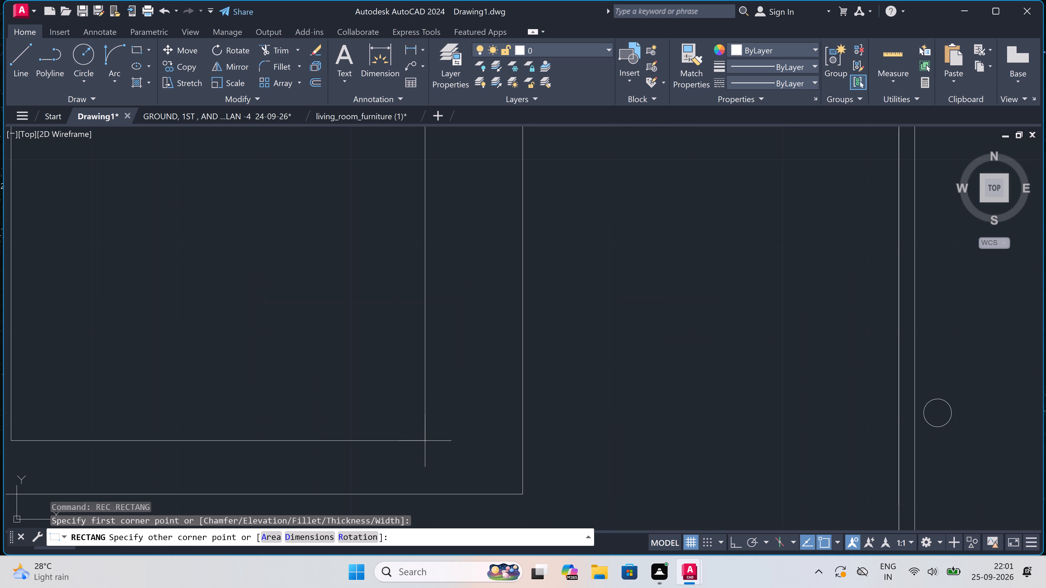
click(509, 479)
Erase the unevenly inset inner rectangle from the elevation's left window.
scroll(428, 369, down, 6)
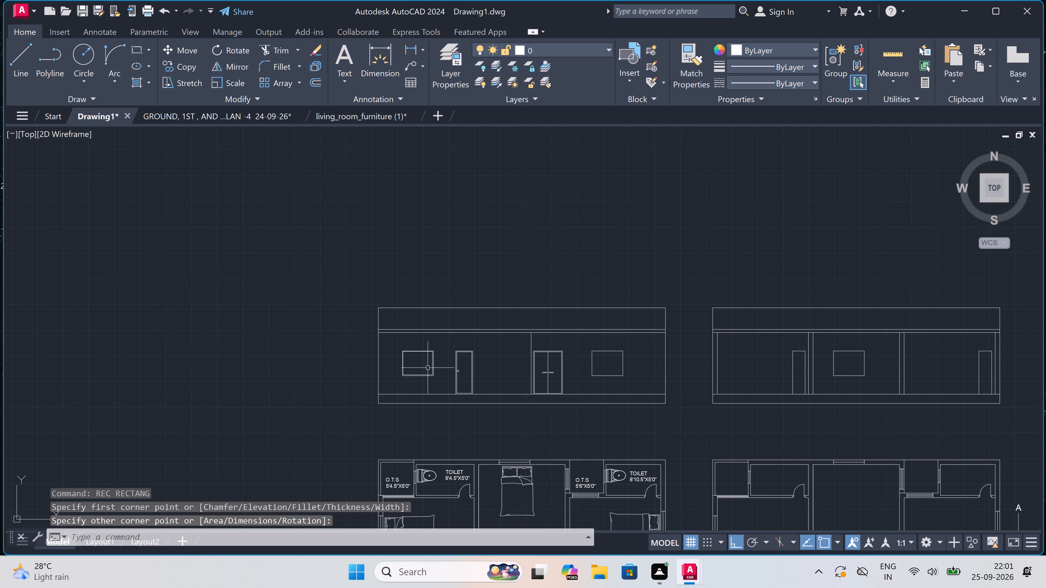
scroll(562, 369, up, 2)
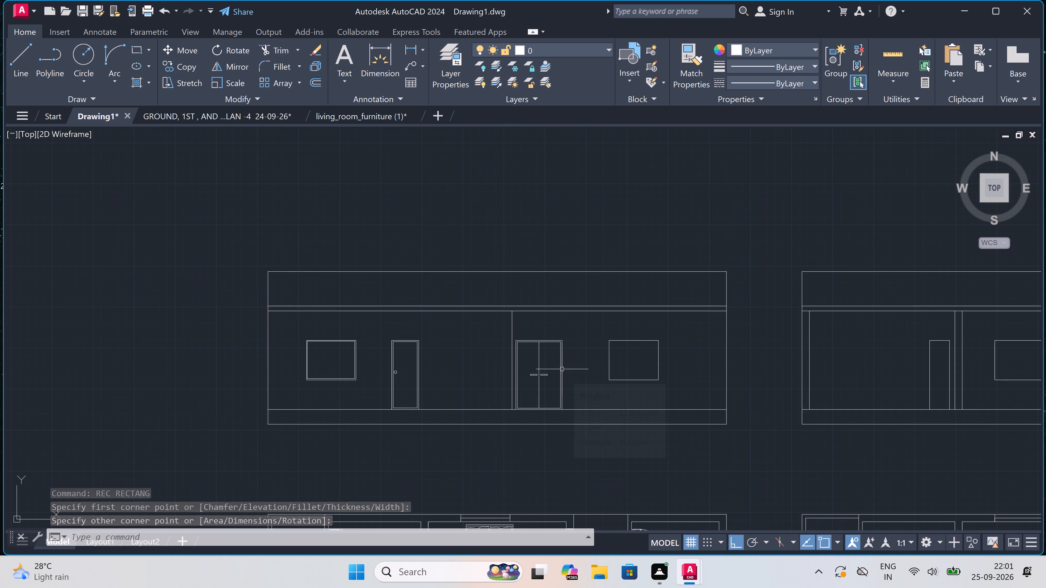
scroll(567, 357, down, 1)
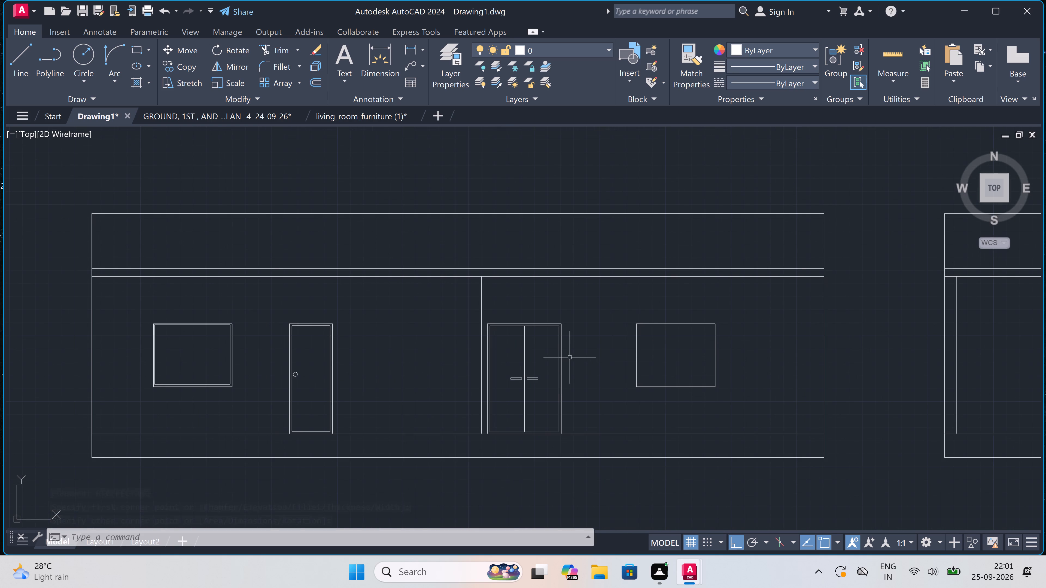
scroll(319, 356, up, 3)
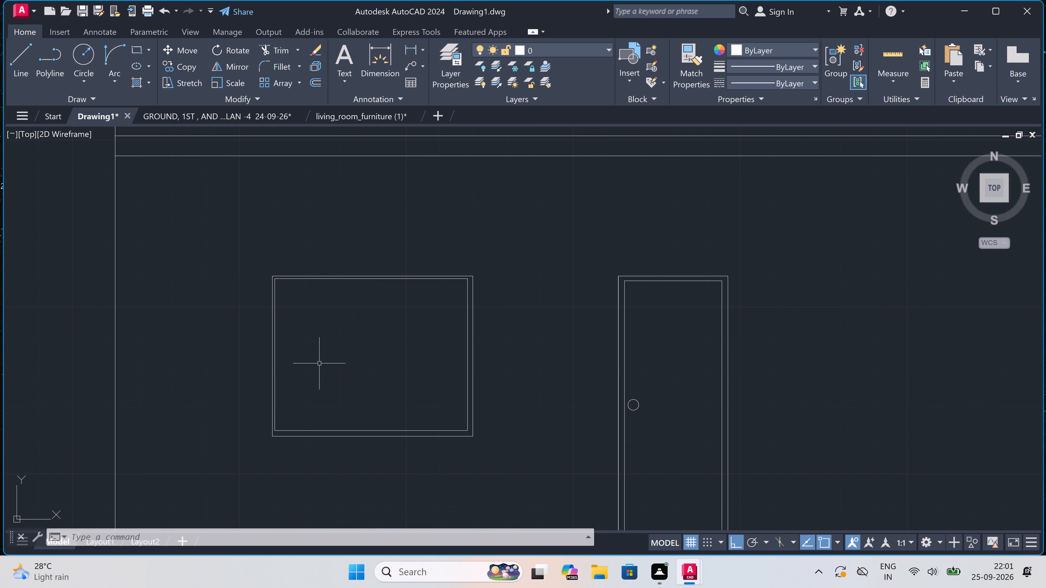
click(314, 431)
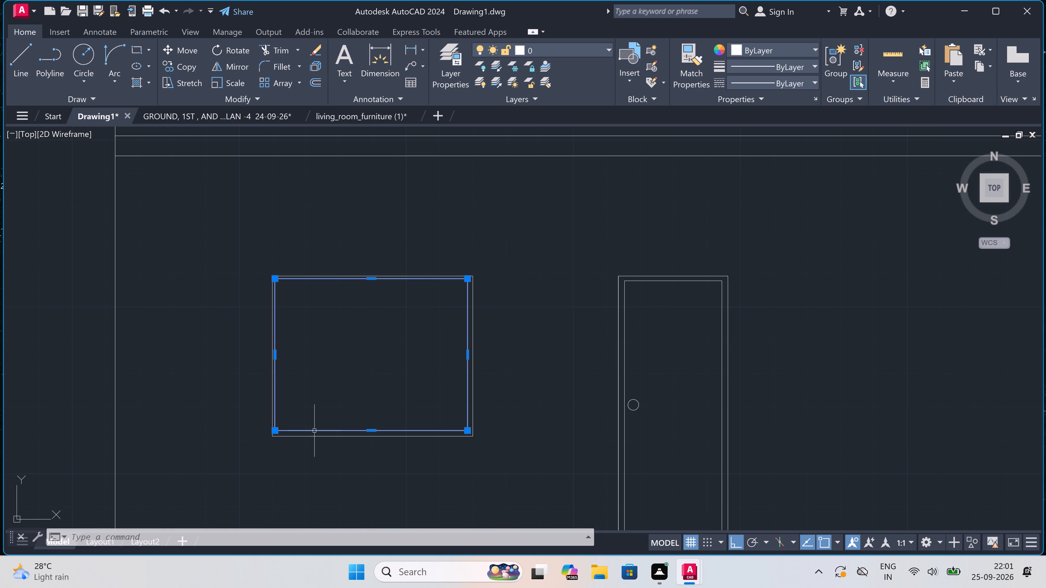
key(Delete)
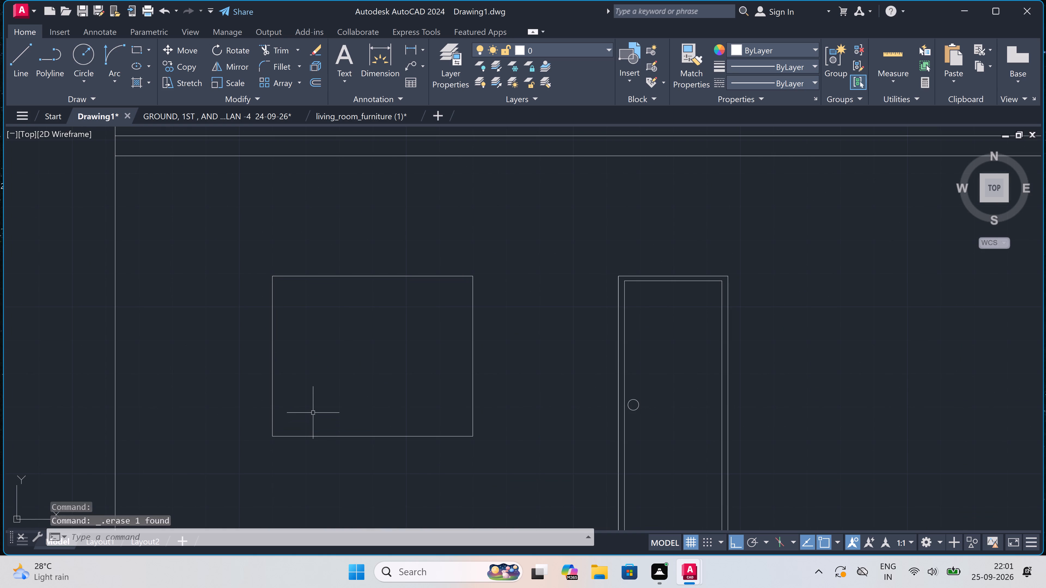
Draw an evenly inset rectangle inside the elevation's left window outline to form its frame.
text(RE)
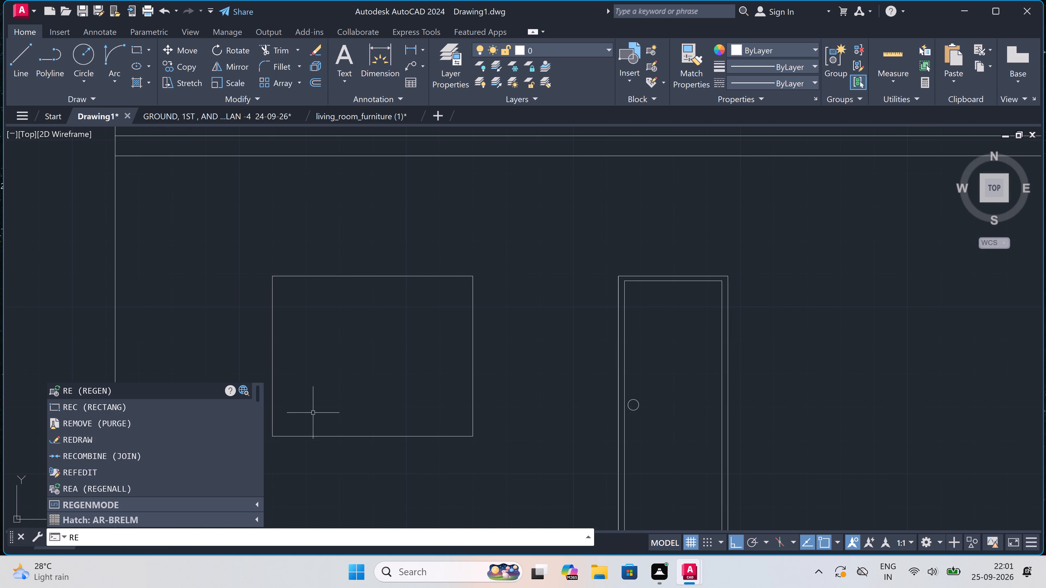
key(c)
key(space)
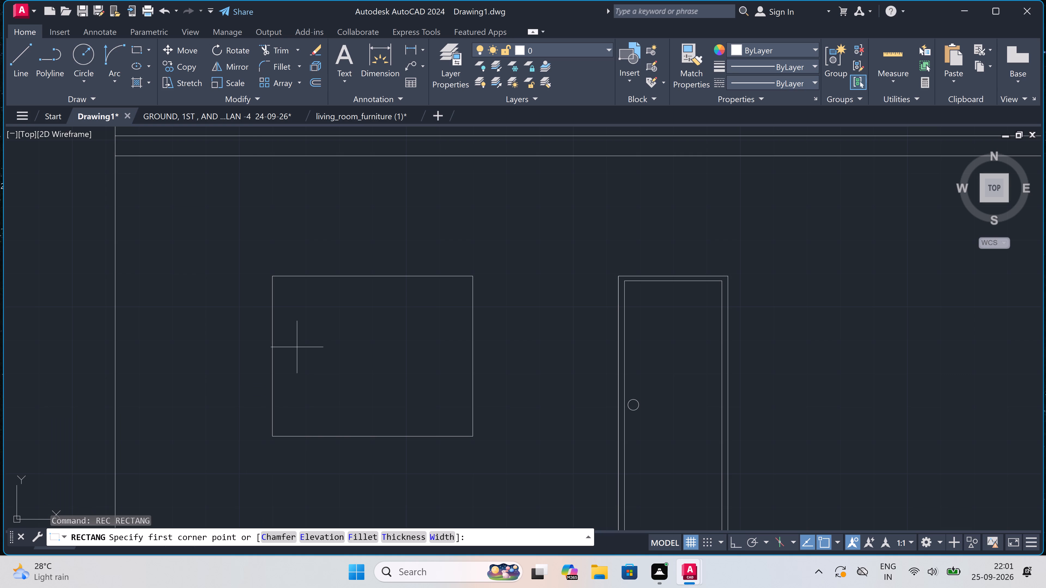
scroll(279, 289, up, 2)
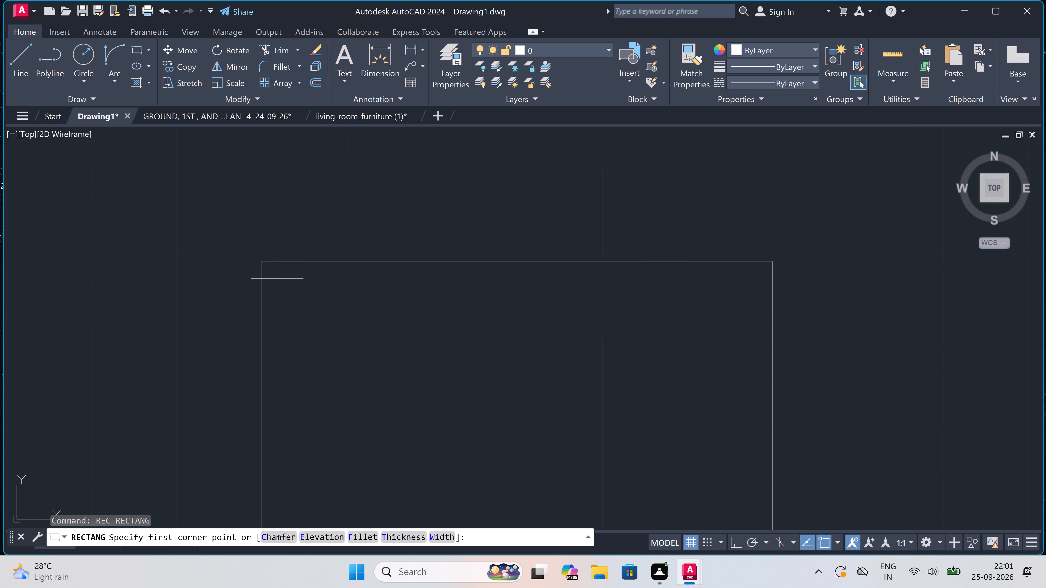
drag(276, 277, 284, 287)
scroll(413, 369, down, 2)
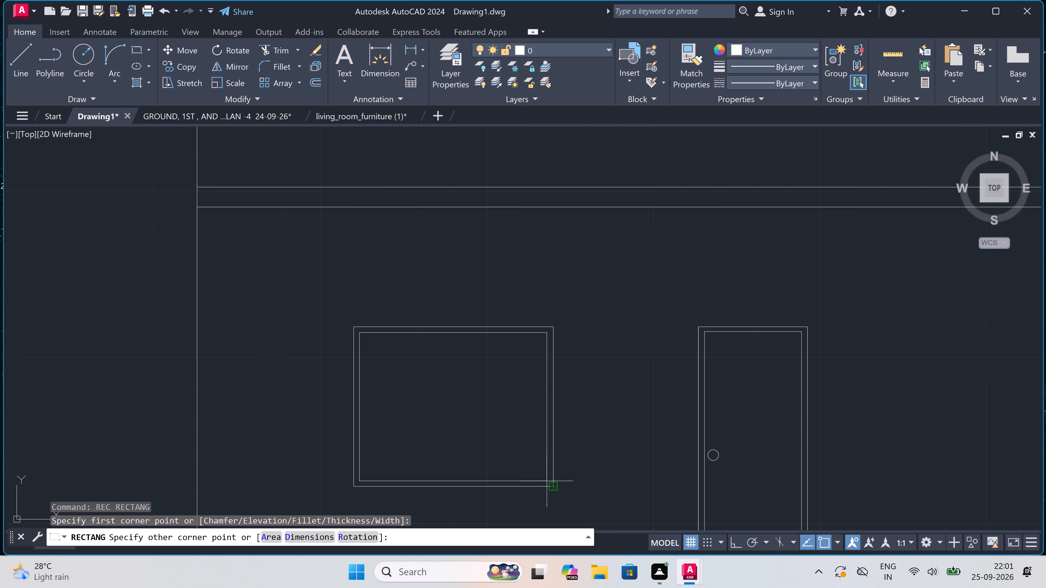
scroll(547, 481, up, 2)
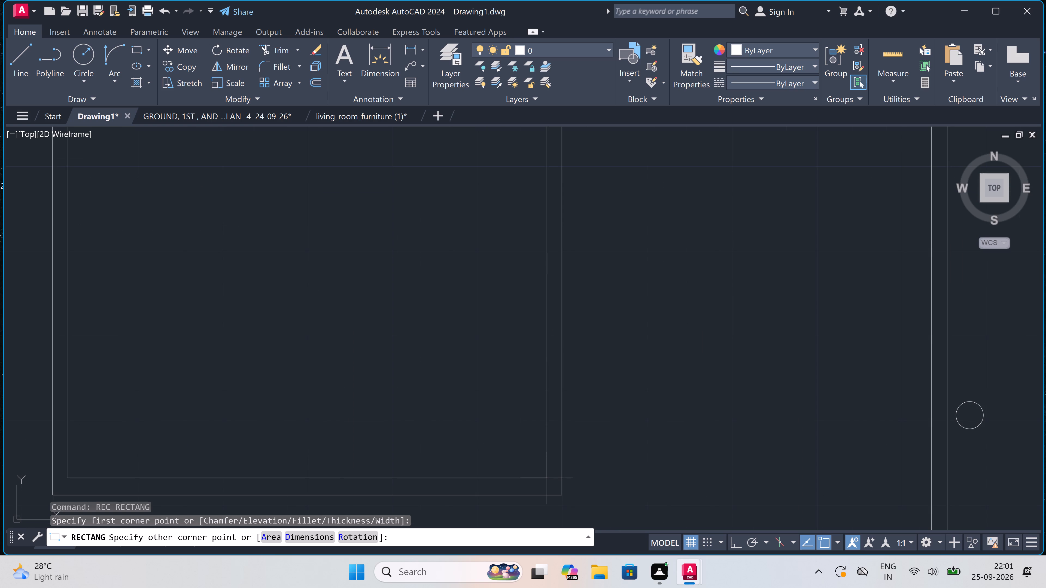
click(547, 478)
Draw a slightly inset rectangle inside the elevation's right window outline to form its frame.
scroll(416, 390, down, 8)
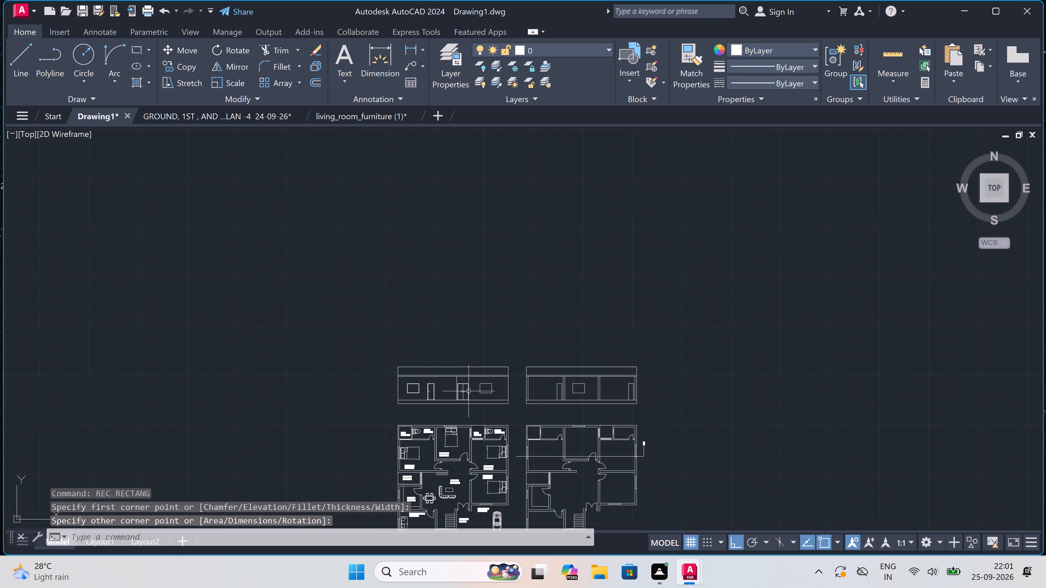
scroll(488, 389, up, 5)
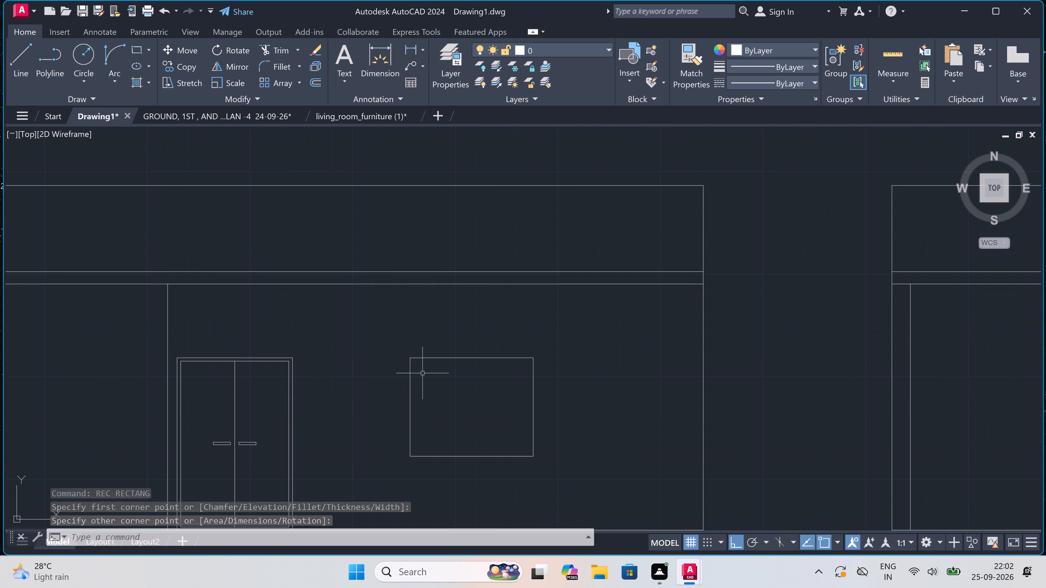
key(space)
scroll(419, 371, up, 2)
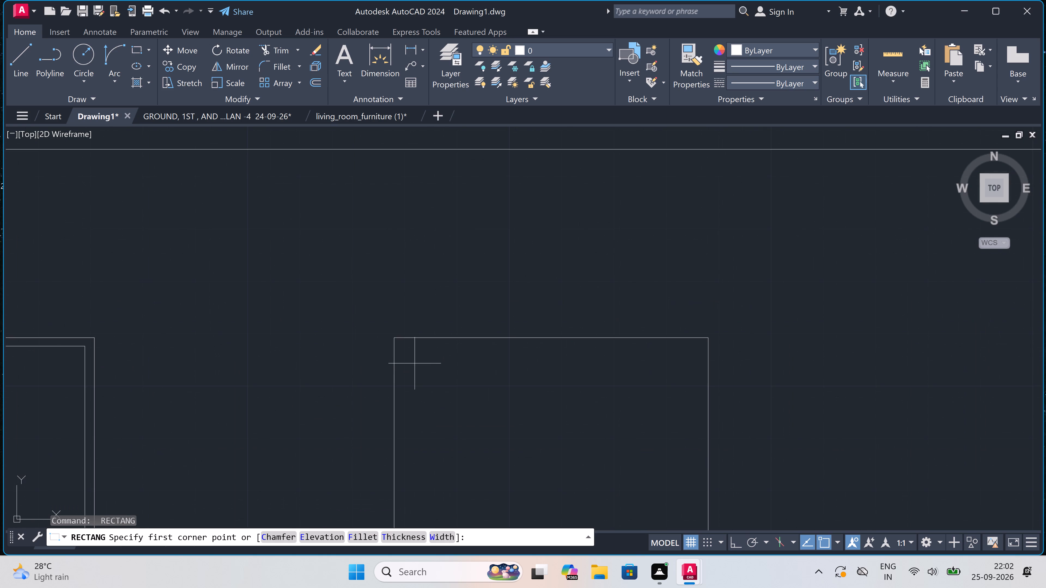
scroll(412, 357, up, 1)
click(399, 344)
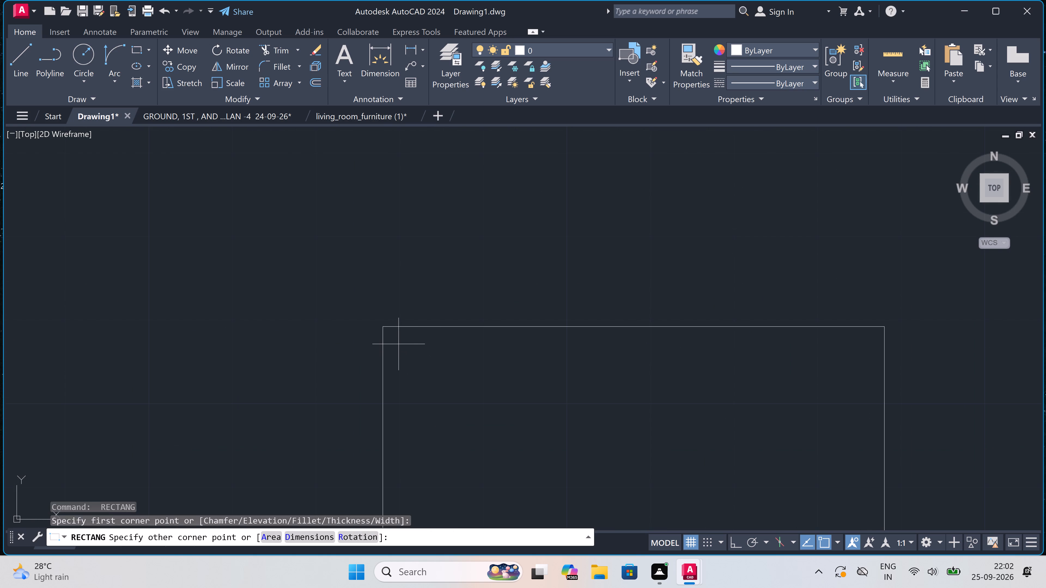
scroll(492, 467, down, 4)
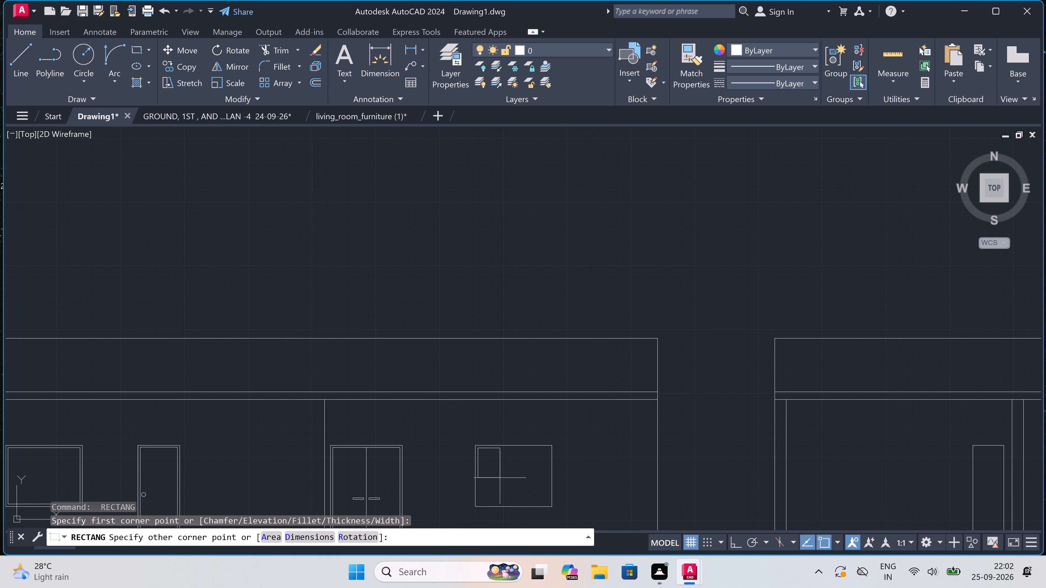
scroll(537, 506, up, 4)
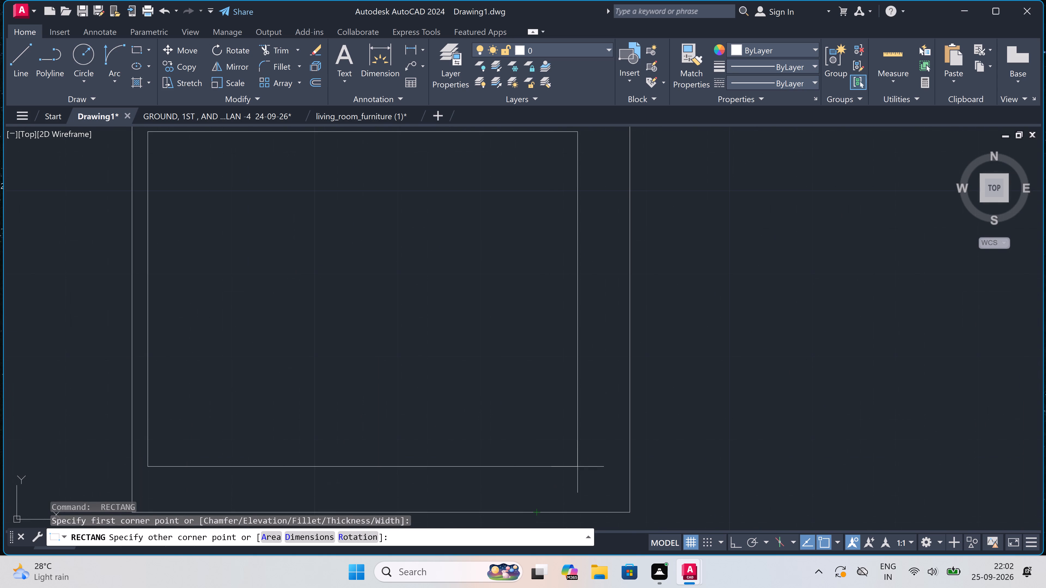
scroll(606, 478, down, 1)
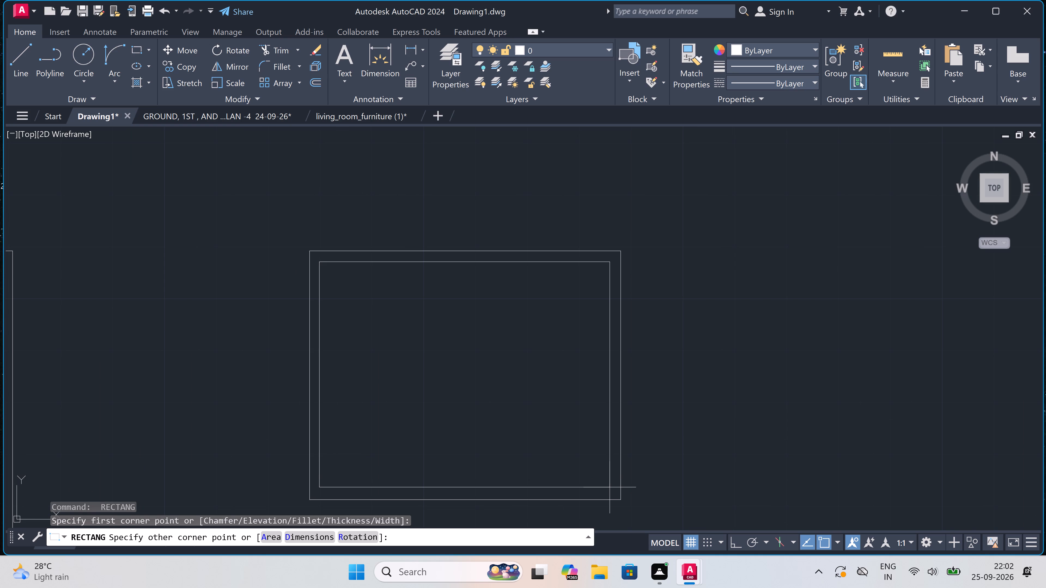
click(608, 487)
Draw a vertical line between the midpoints of the right window's inner frame to divide it into two panes.
scroll(514, 350, down, 5)
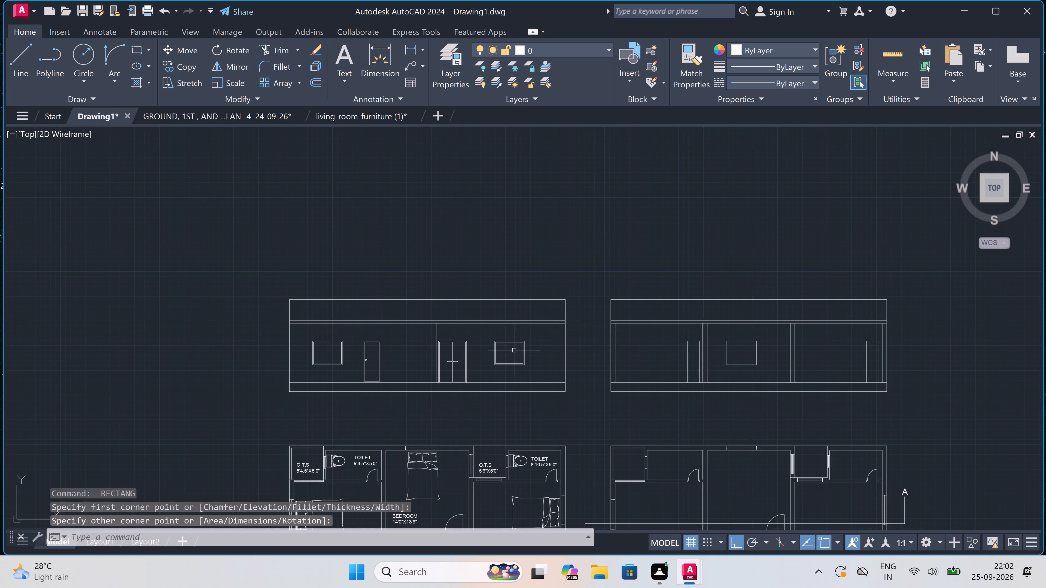
scroll(514, 350, up, 1)
key(l)
key(space)
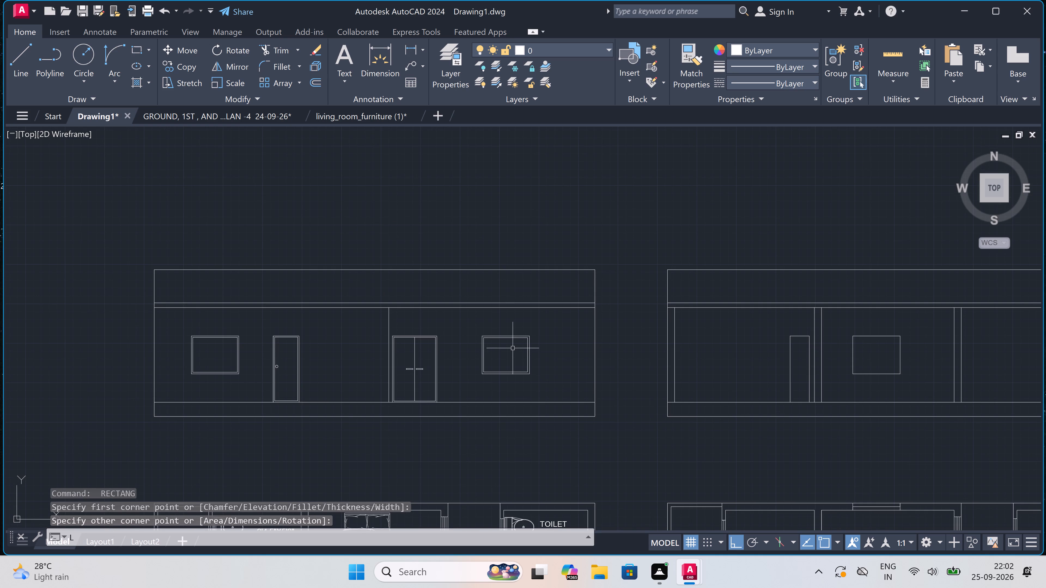
scroll(506, 343, up, 2)
drag(500, 334, 500, 349)
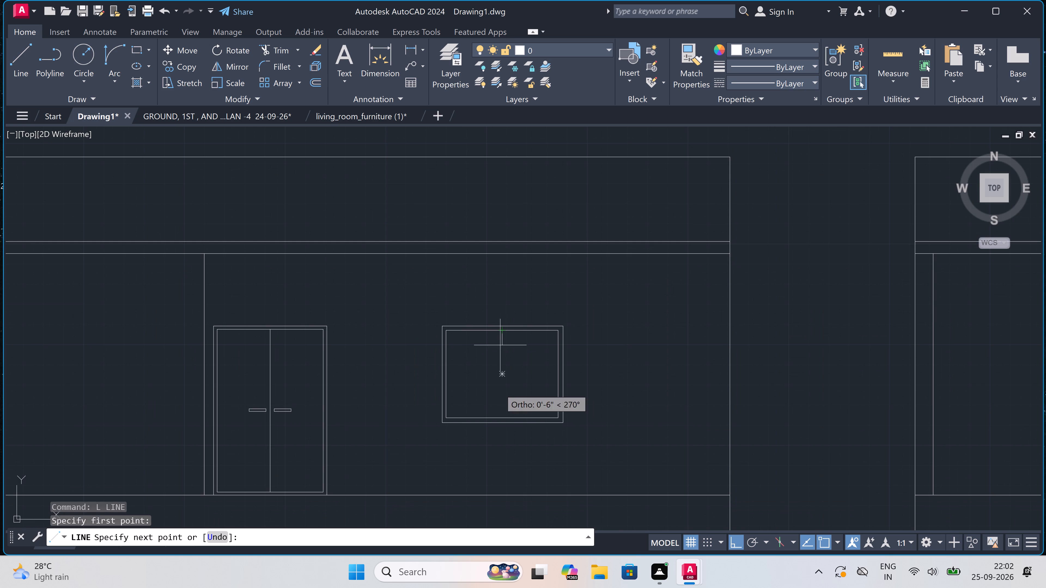
click(500, 415)
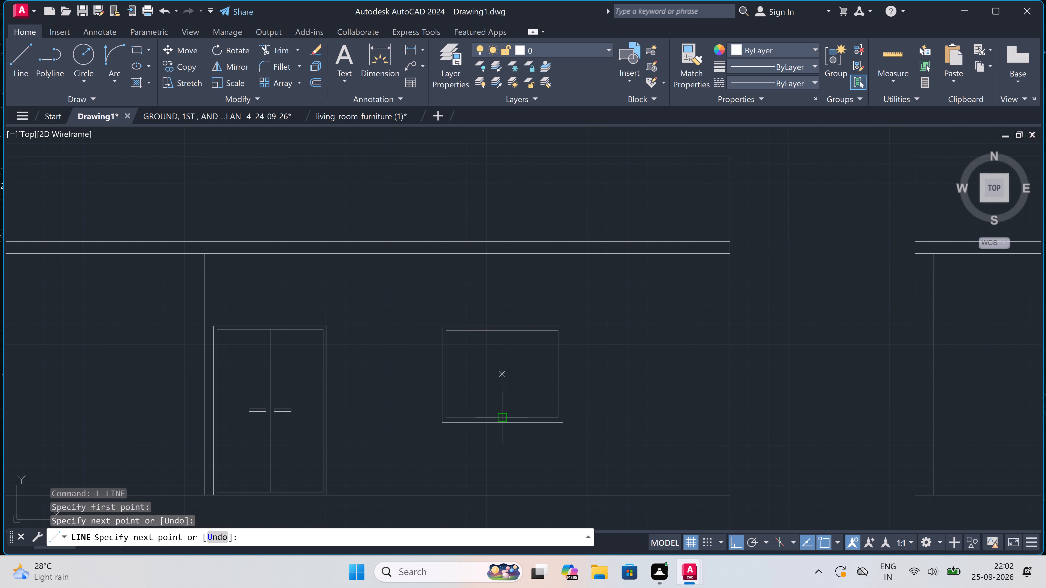
key(Escape)
Draw a vertical line between the midpoints of the left window's inner frame to divide it into two panes.
scroll(504, 388, down, 4)
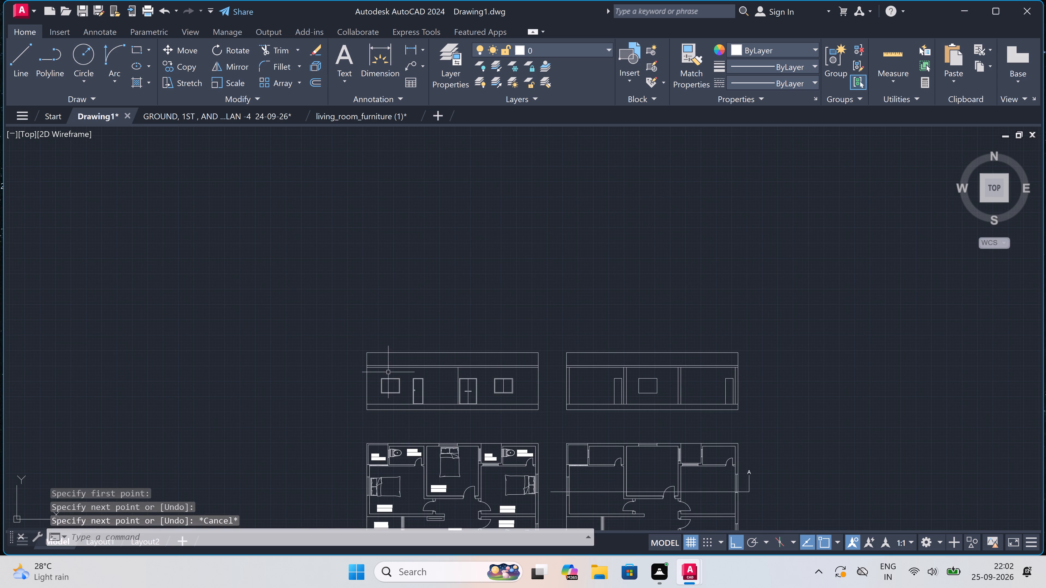
scroll(386, 376, up, 1)
key(space)
scroll(385, 384, up, 2)
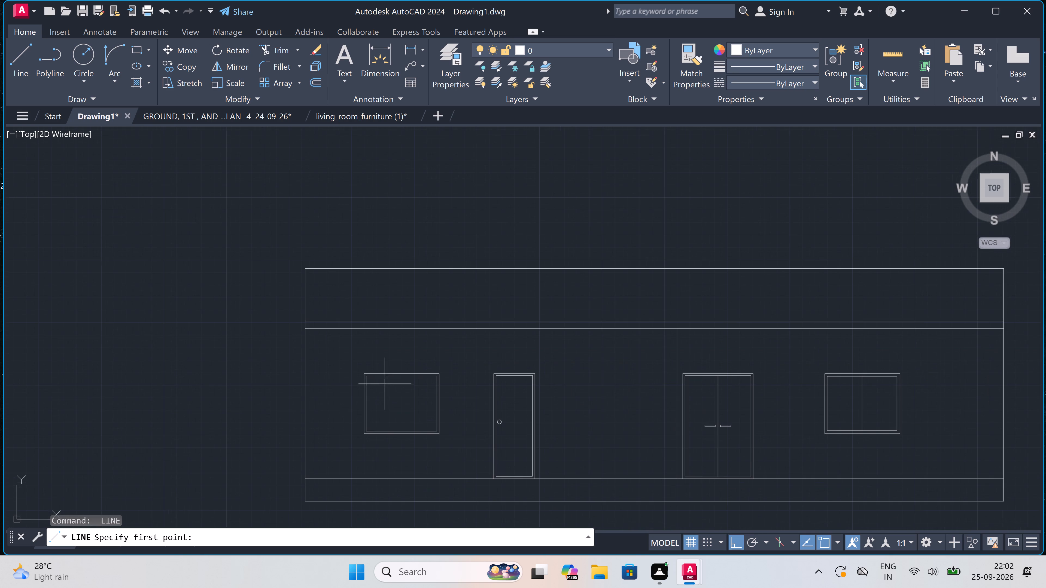
click(399, 376)
scroll(399, 442, up, 2)
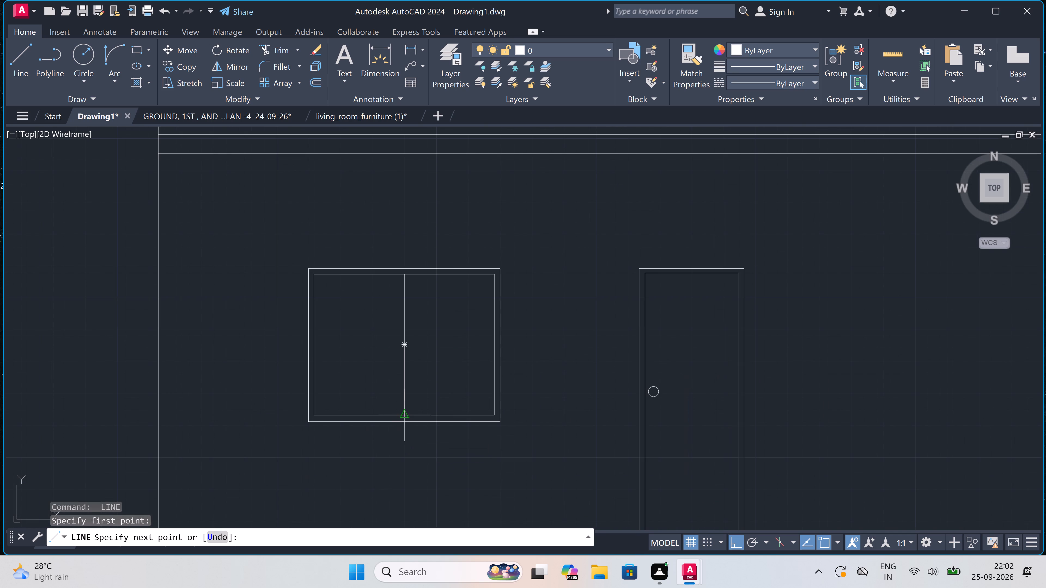
click(405, 414)
key(Escape)
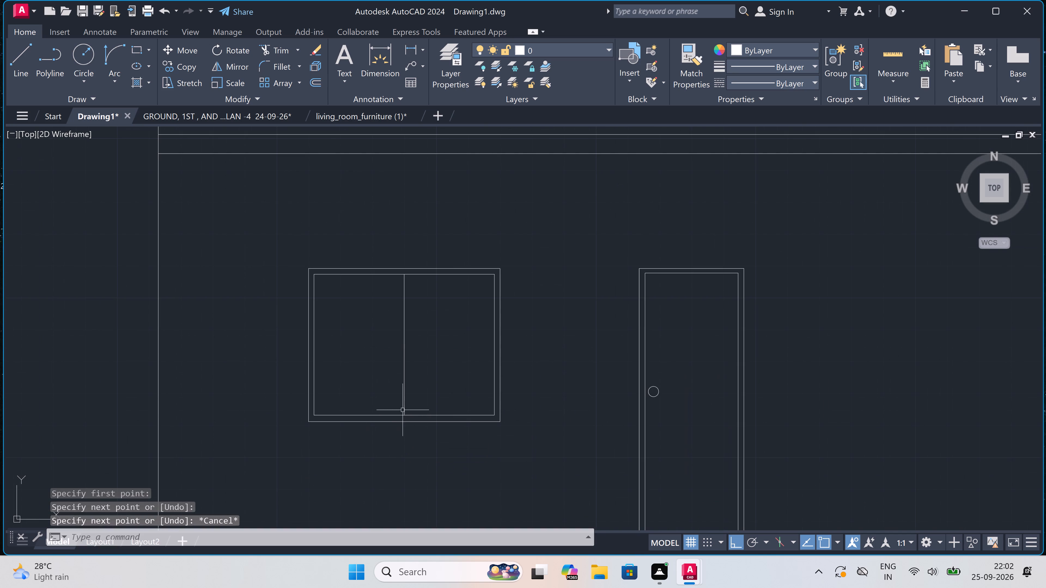
scroll(387, 390, down, 5)
scroll(435, 378, up, 2)
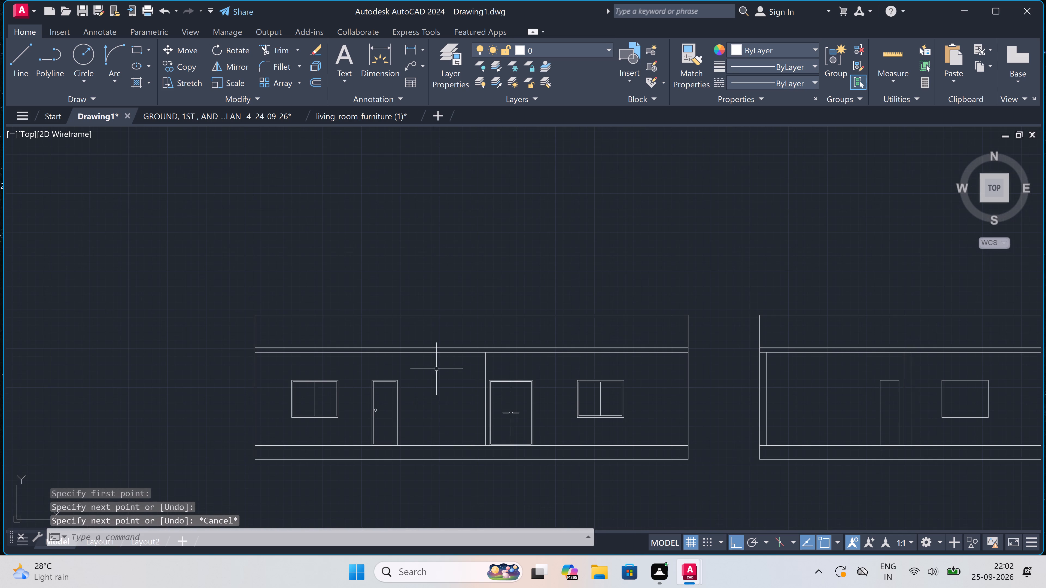
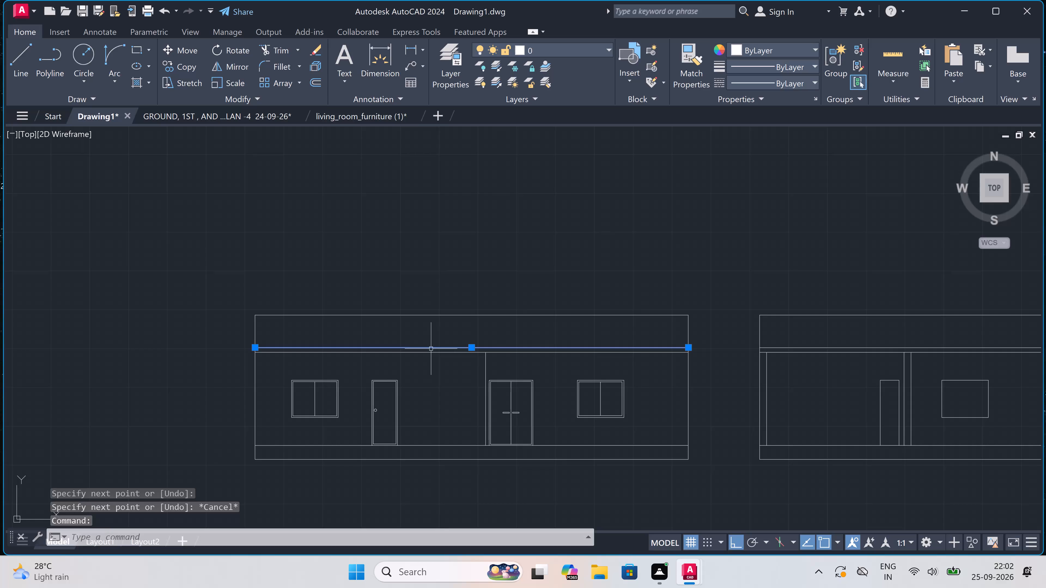
Erase the selected horizontal line just above the ceiling line across the elevation.
key(Delete)
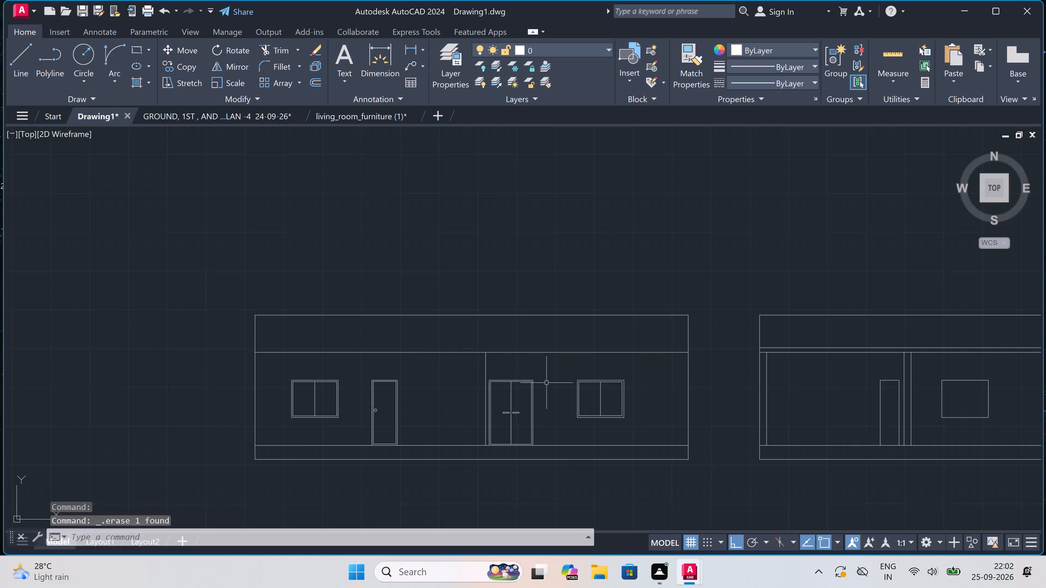
Draw a line from the elevation's bottom-right corner, 1' and another 1' outward, and continue it vertically past the roof top.
key(l)
key(space)
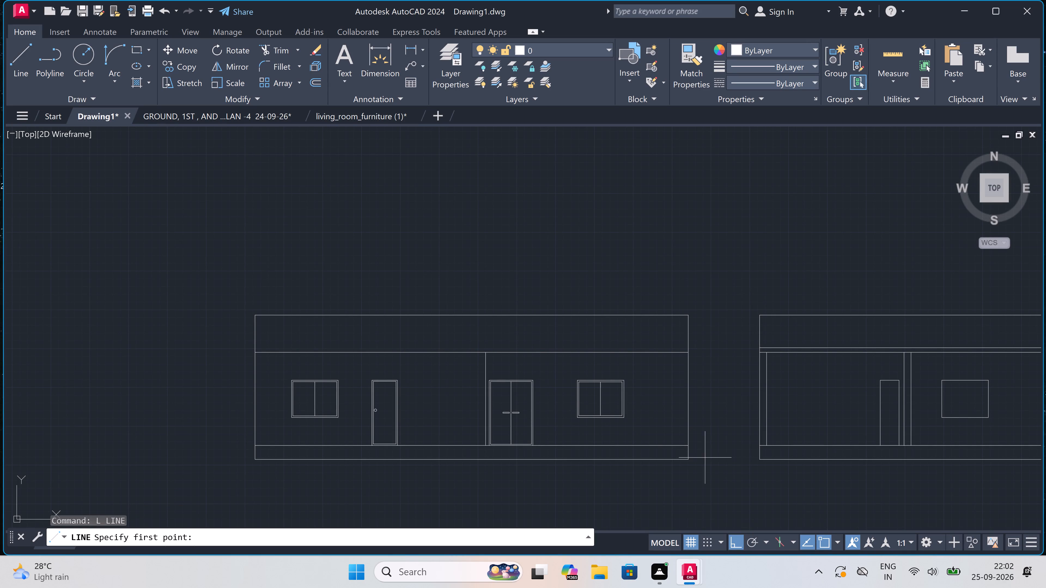
click(688, 459)
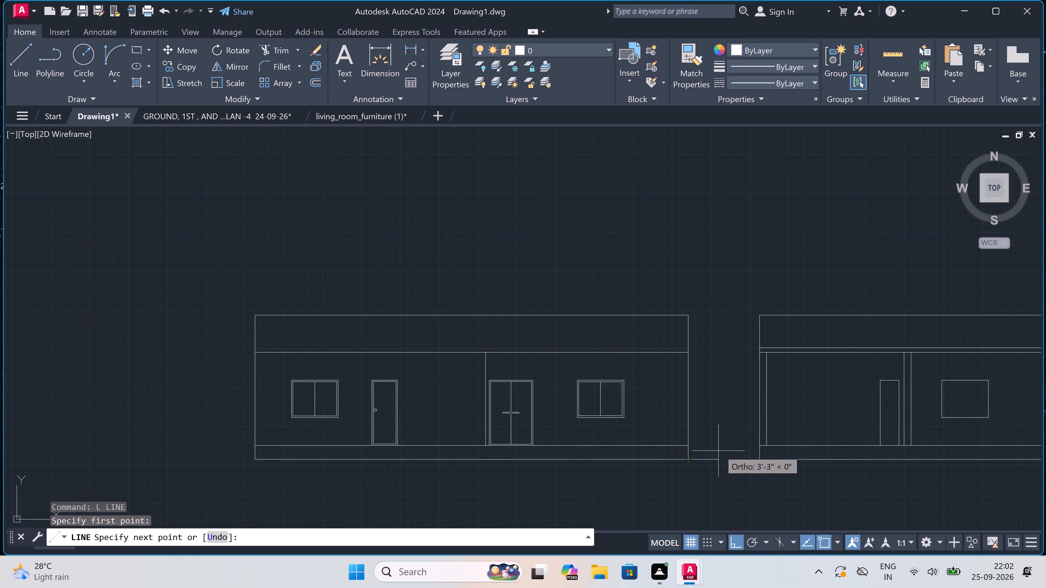
key(1)
key(apostrophe)
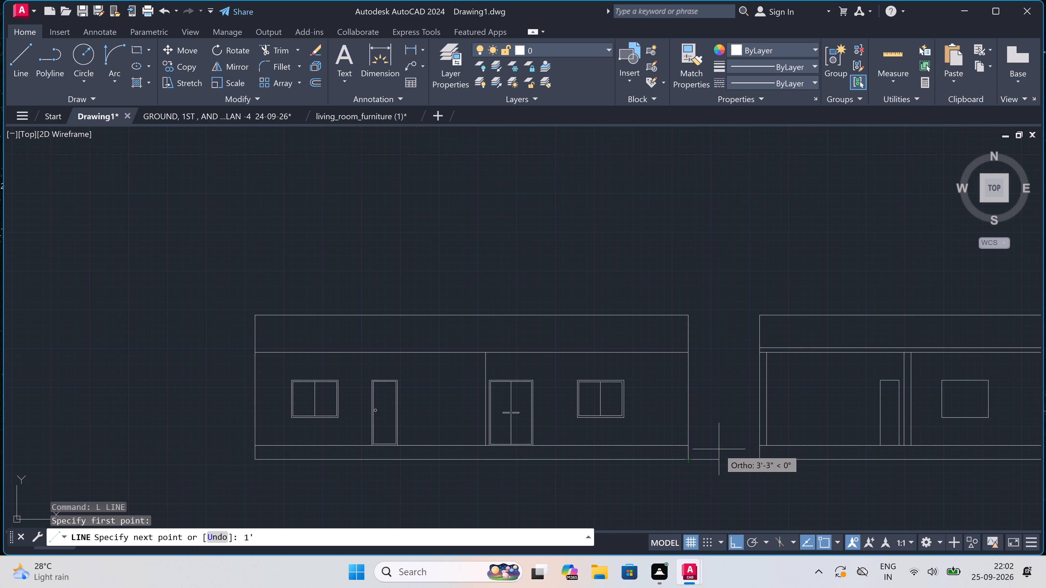
key(space)
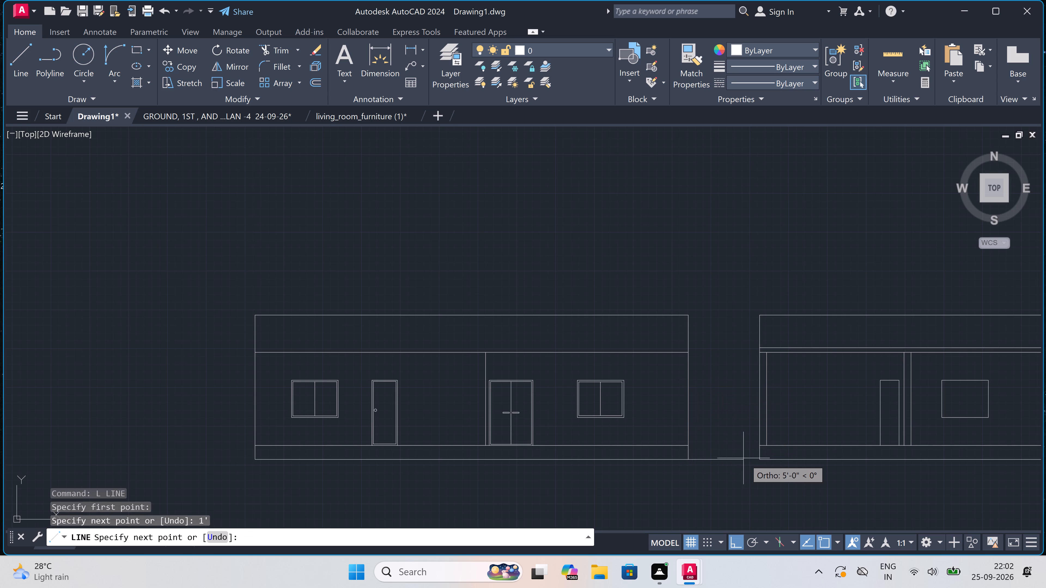
key(1)
key(apostrophe)
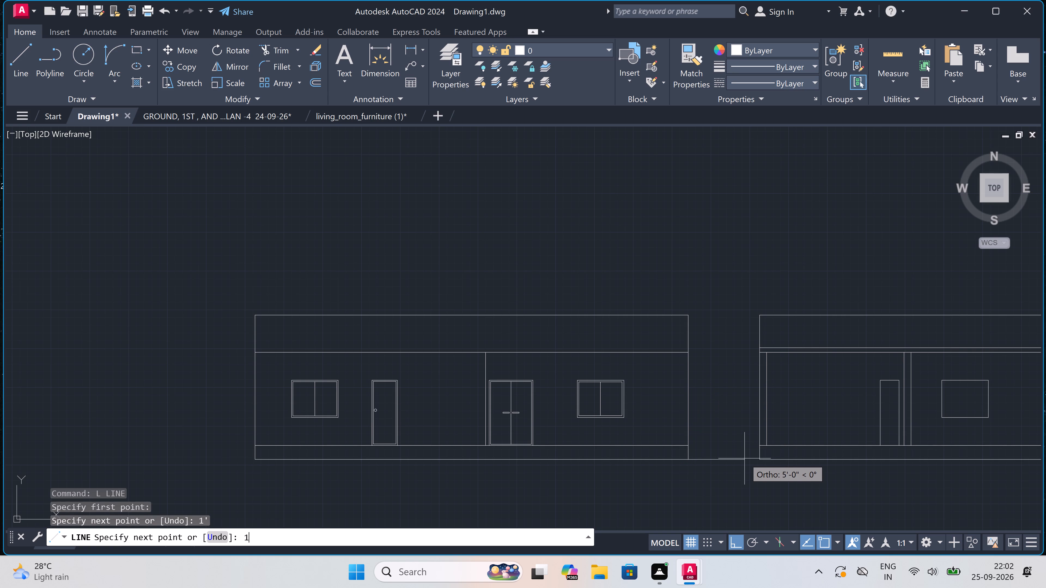
key(space)
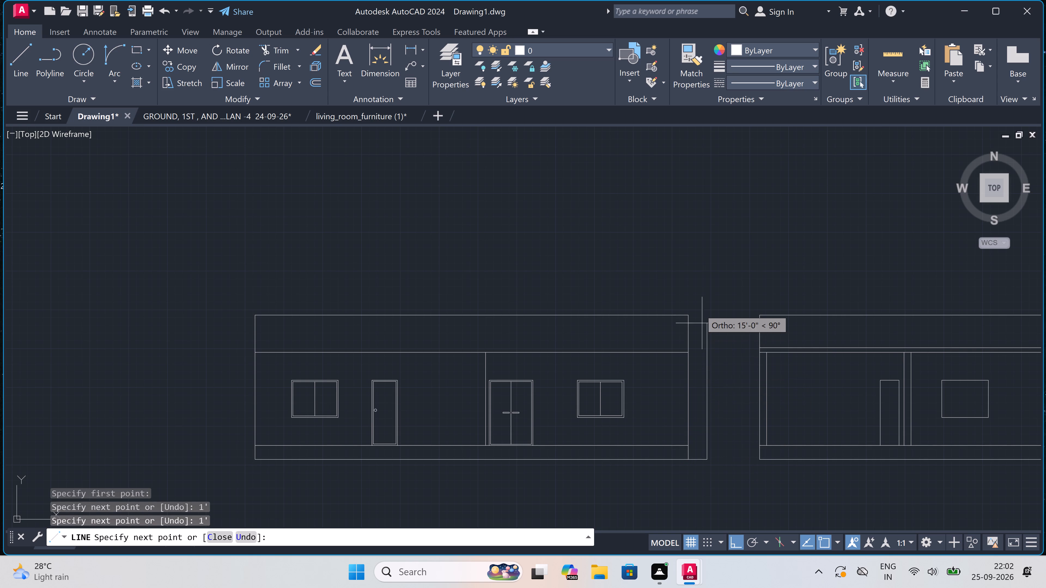
click(698, 300)
key(Escape)
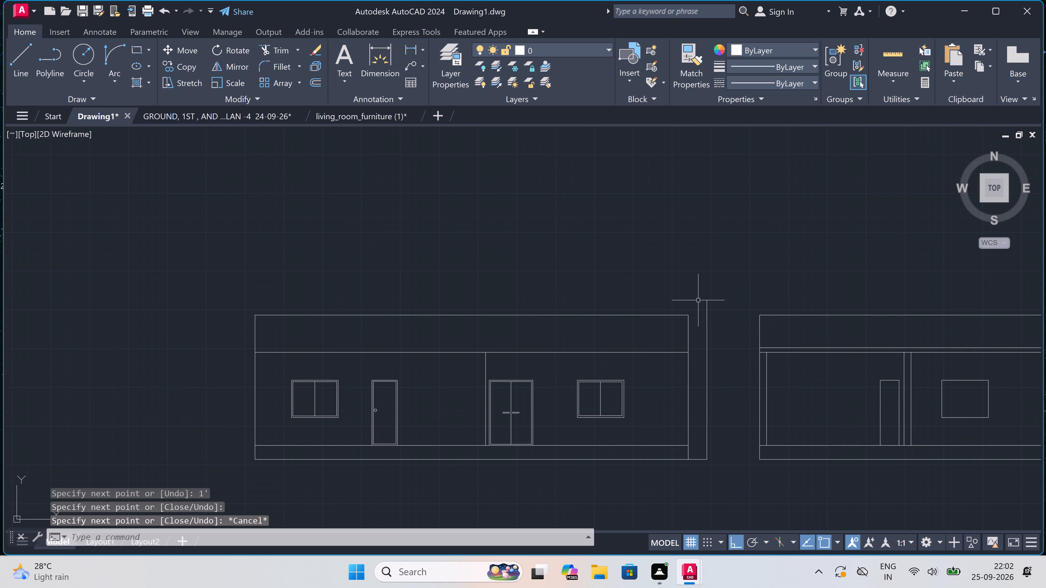
Draw a line from the elevation's bottom-left corner 2' outward and continue it vertically past the roof top.
key(space)
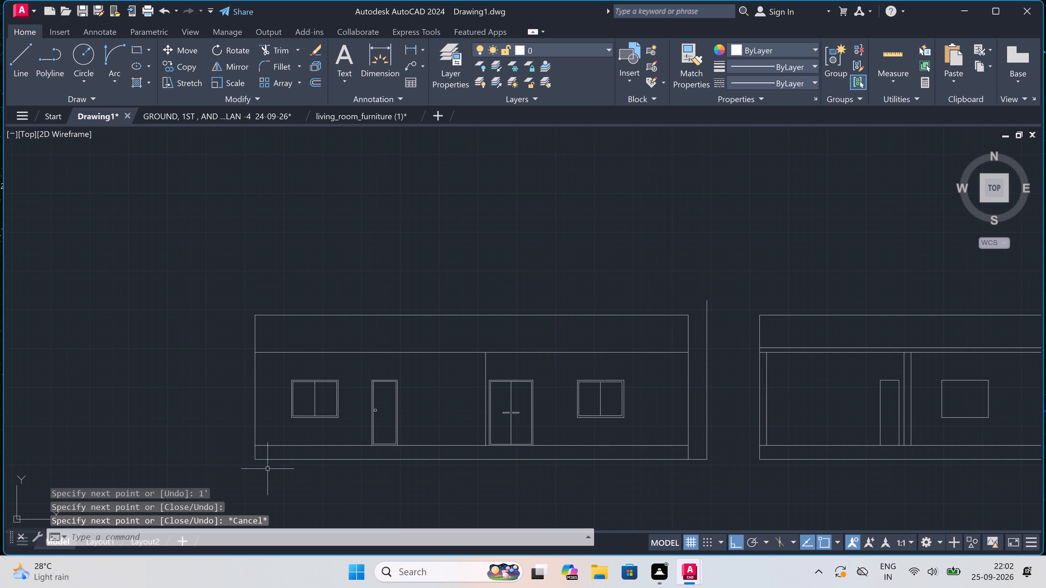
click(254, 457)
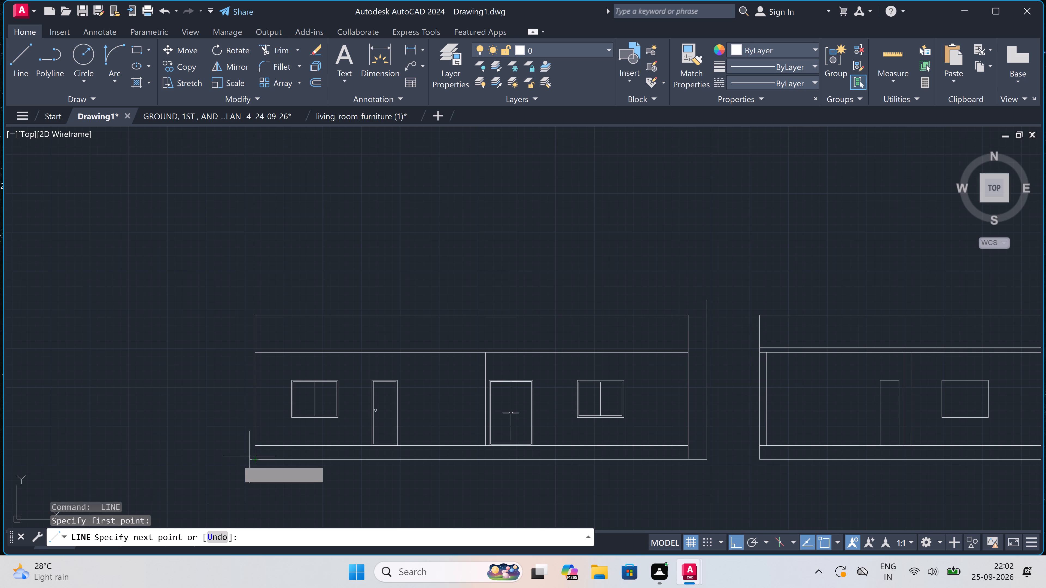
key(2)
text(')
key(space)
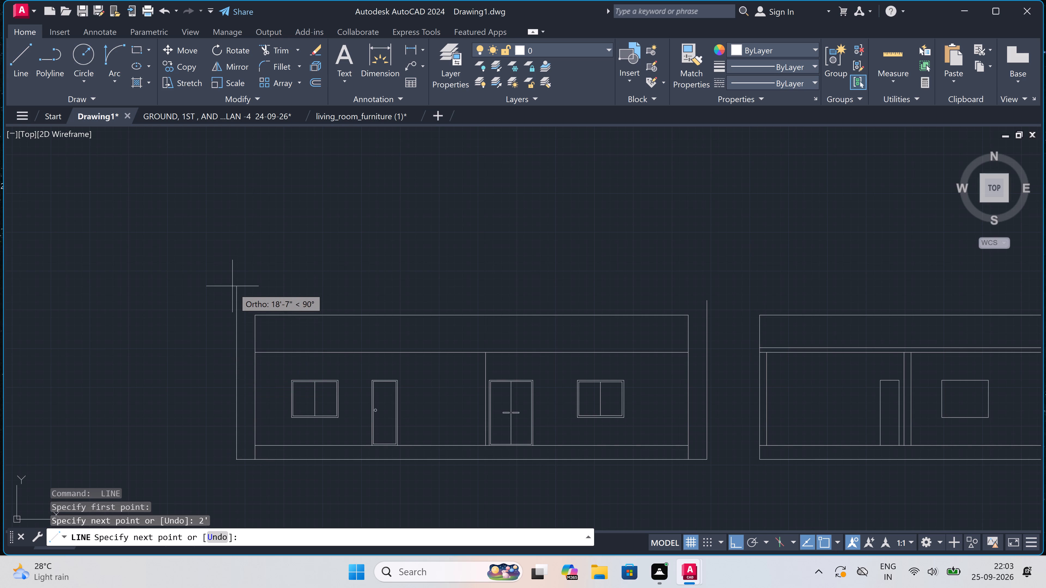
click(235, 296)
key(Escape)
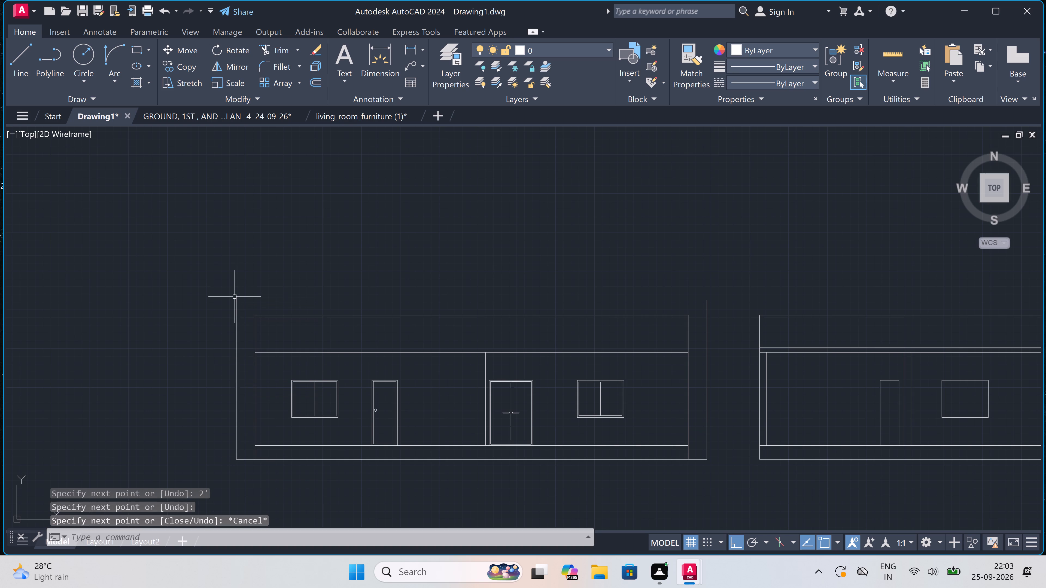
Extend the elevation's two horizontal roof lines to the new vertical guide lines on both sides.
text(EX)
key(space)
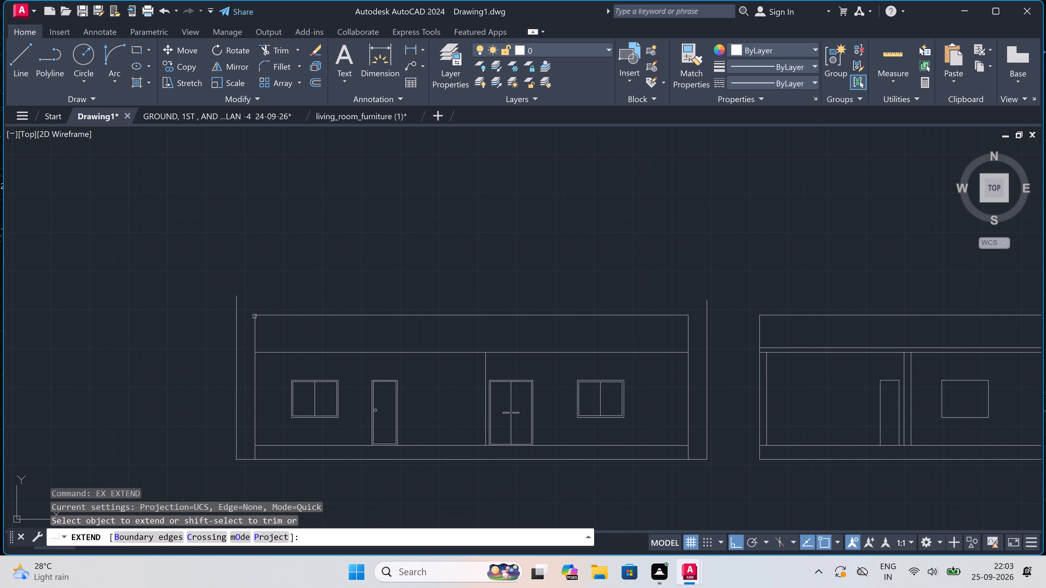
drag(258, 311, 258, 315)
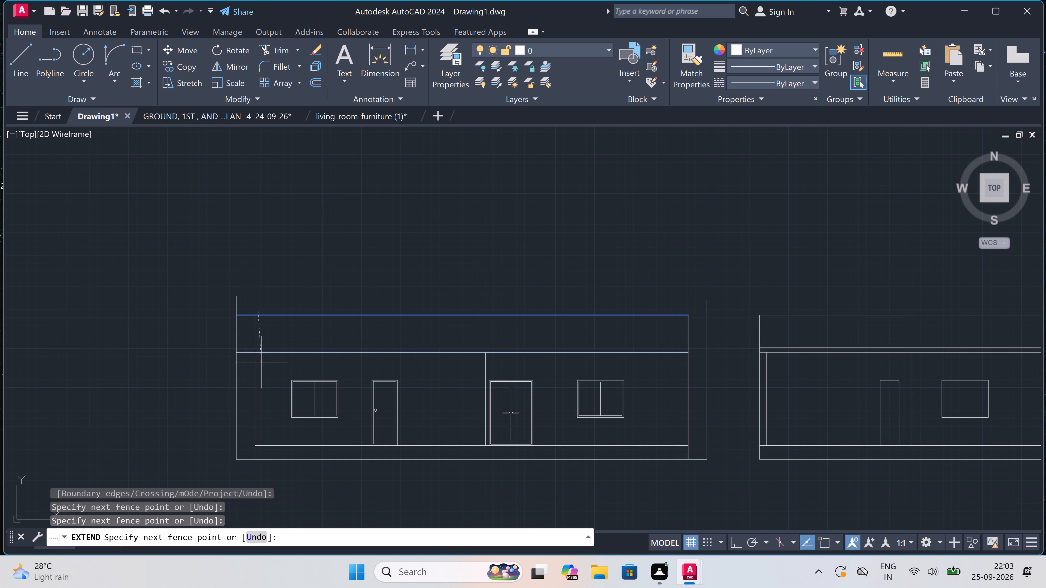
click(261, 362)
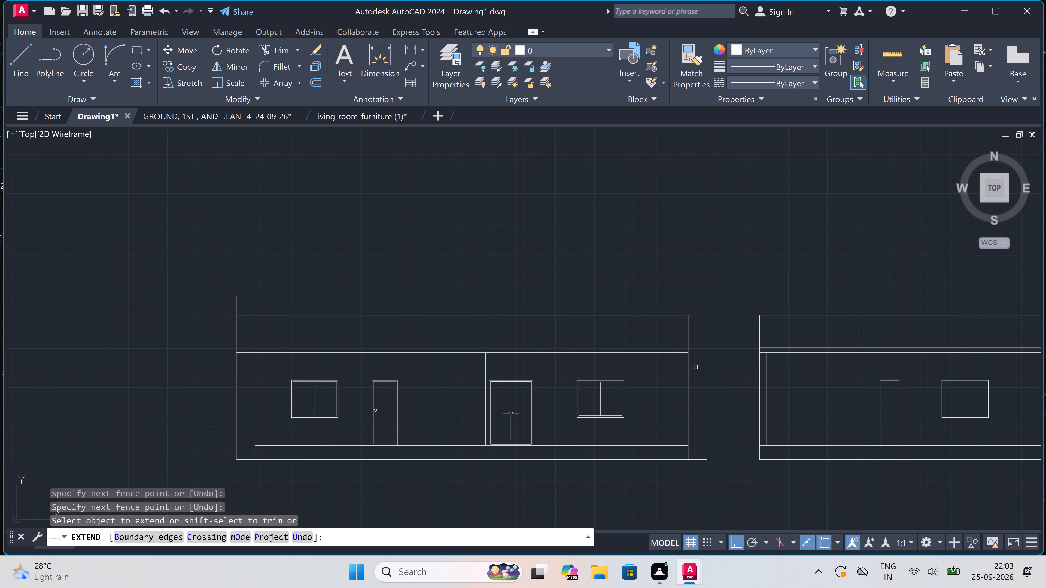
click(665, 367)
click(667, 293)
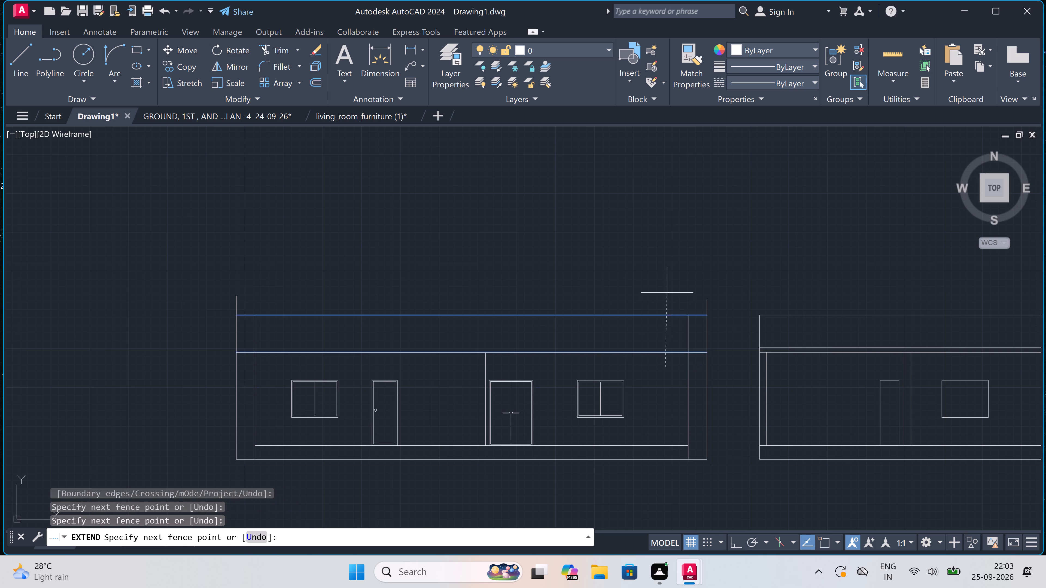
key(Escape)
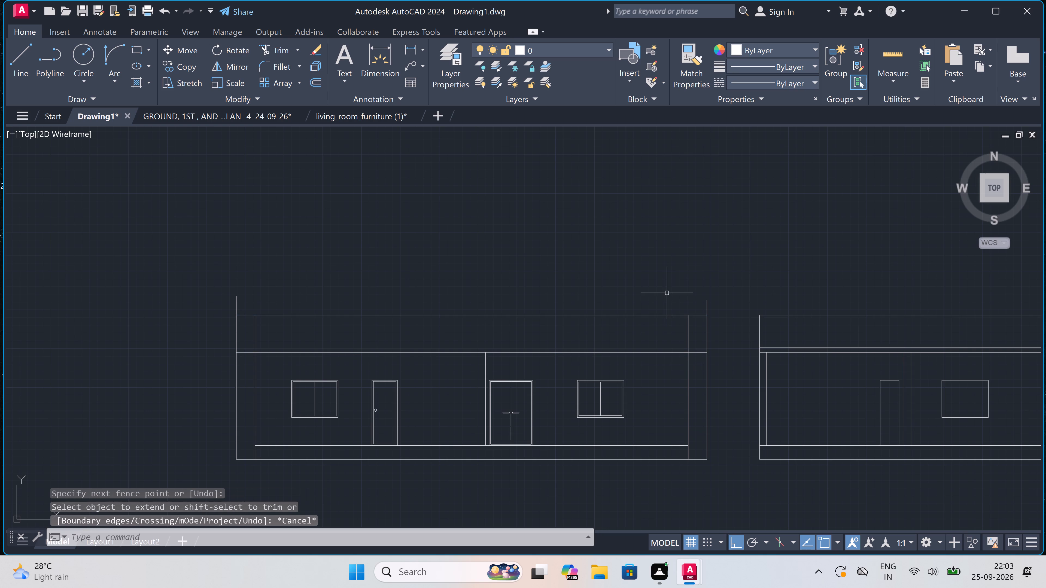
Trim the right side to leave a roof overhang, removing the wall line inside the roof band and the excess guide and base segments.
key(t)
key(r)
key(space)
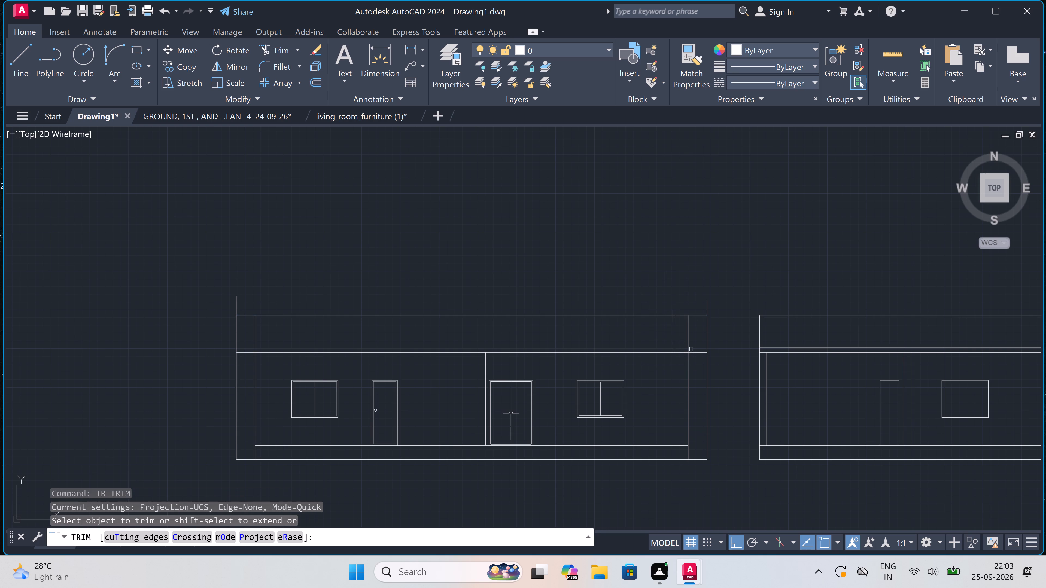
click(688, 331)
click(707, 304)
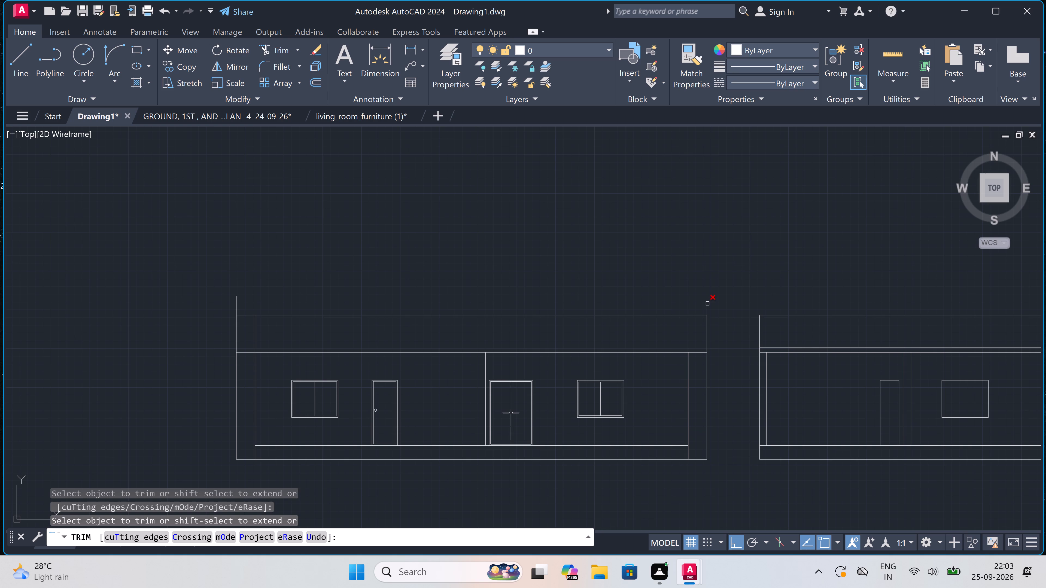
click(706, 381)
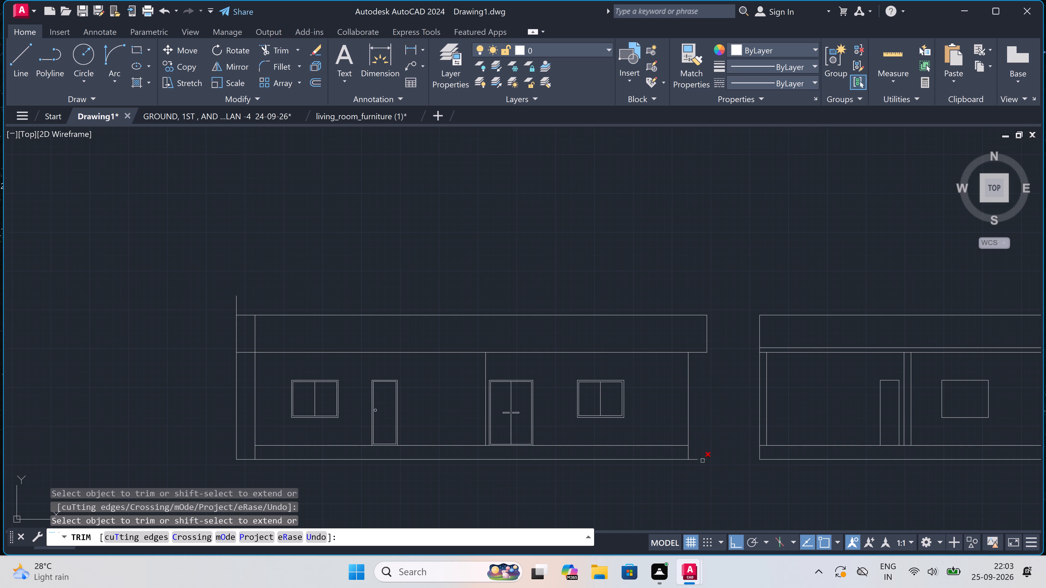
click(698, 459)
click(698, 458)
Trim the left side to a matching roof overhang, removing the wall line inside the roof band and the excess guide and base segments.
click(256, 299)
click(251, 300)
click(199, 308)
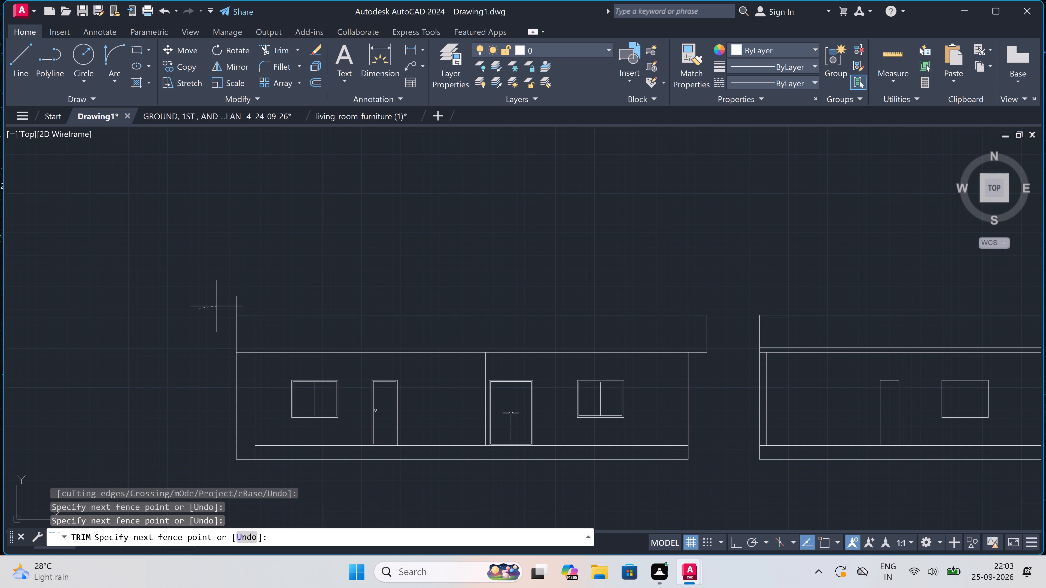
click(268, 297)
click(238, 343)
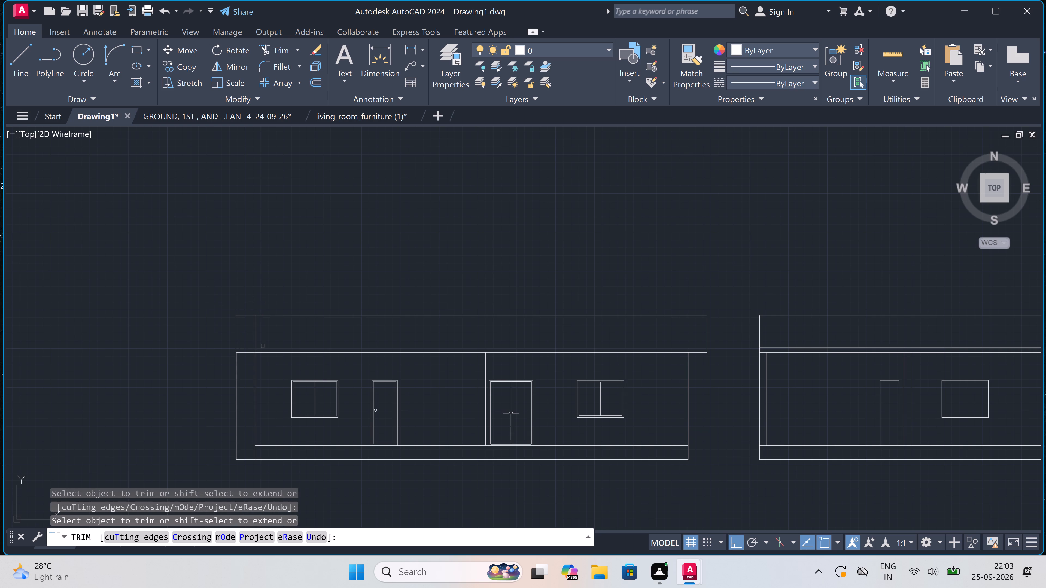
key(ctrl+z)
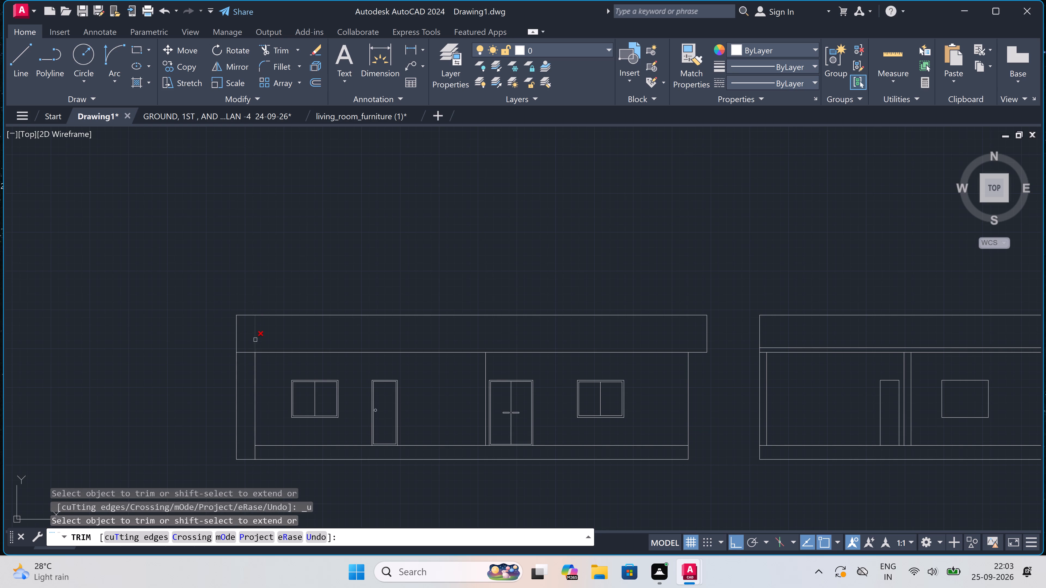
click(253, 336)
double_click(237, 365)
drag(240, 449, 242, 451)
click(247, 461)
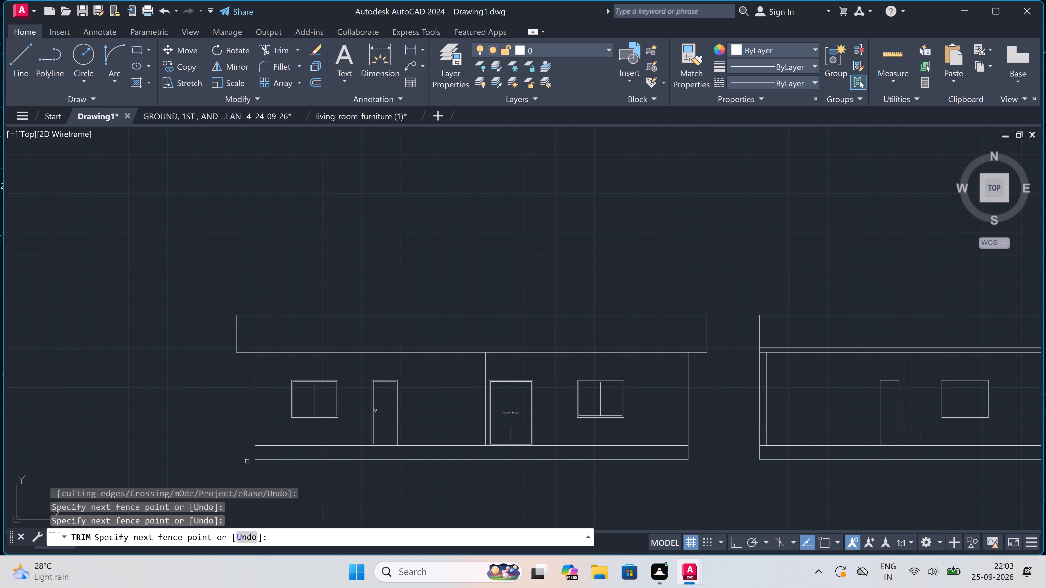
key(Escape)
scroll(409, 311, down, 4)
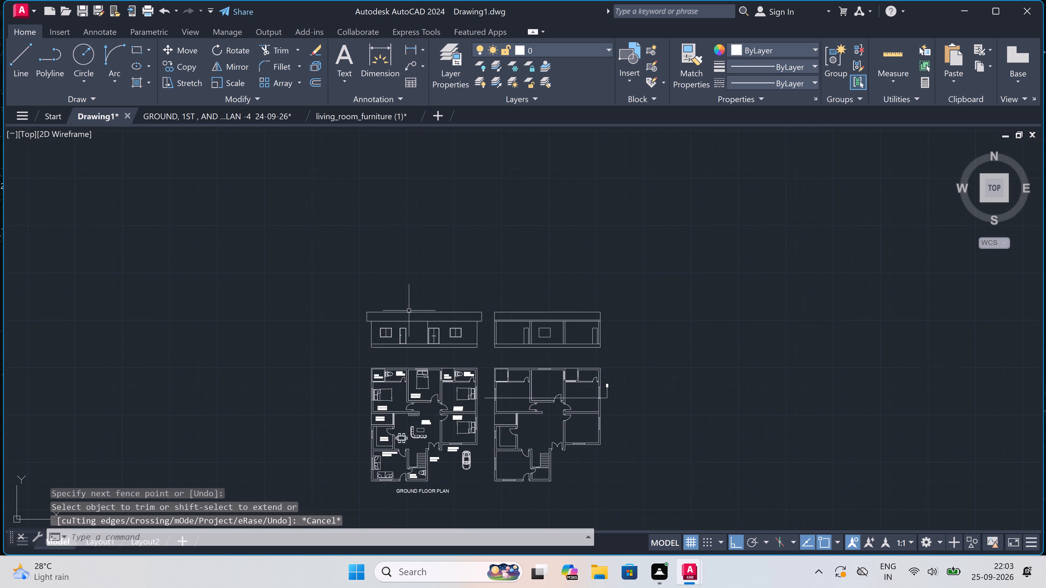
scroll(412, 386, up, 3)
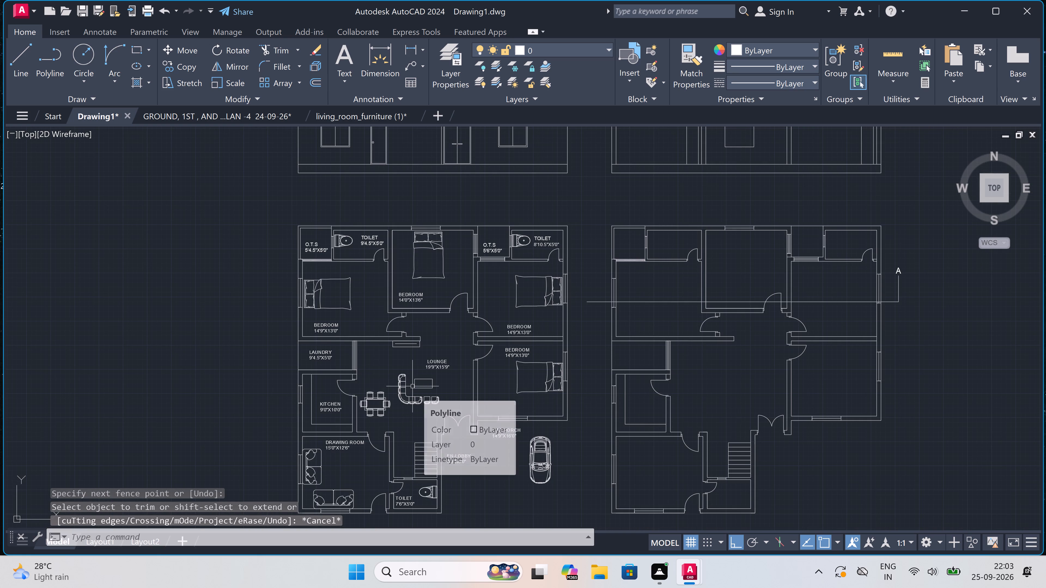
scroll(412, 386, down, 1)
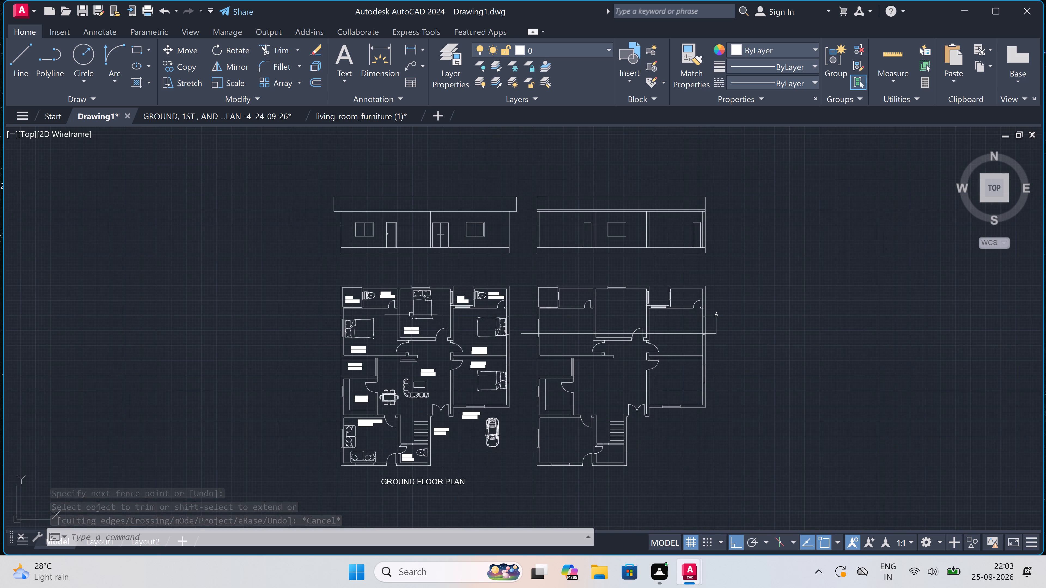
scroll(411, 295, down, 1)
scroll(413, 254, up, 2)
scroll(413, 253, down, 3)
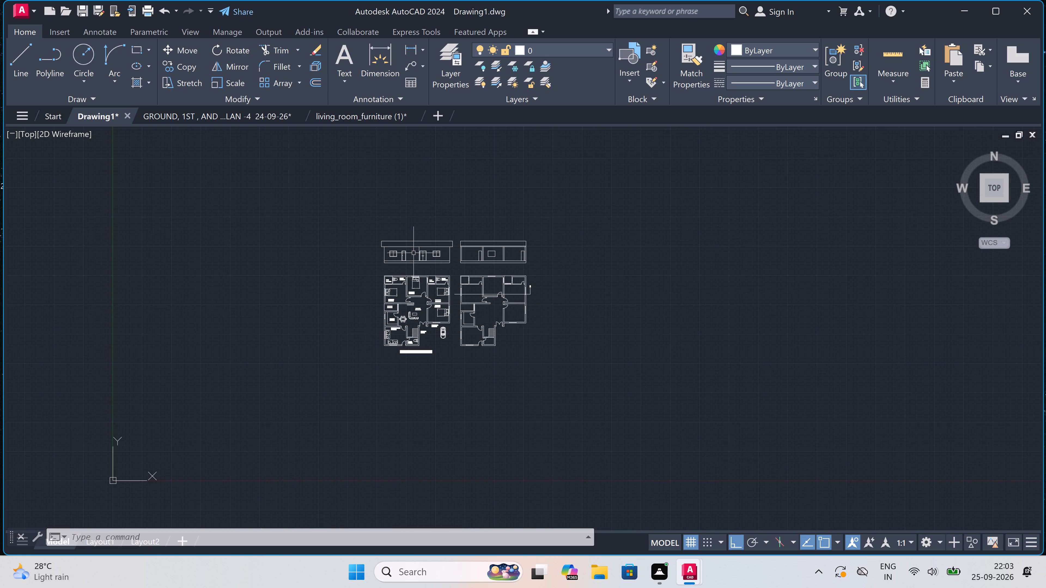
Draw a line from the base of the elevation's vertical wall line beside the double door, 2" away from the door, continuing up to the roof underside.
scroll(418, 235, up, 3)
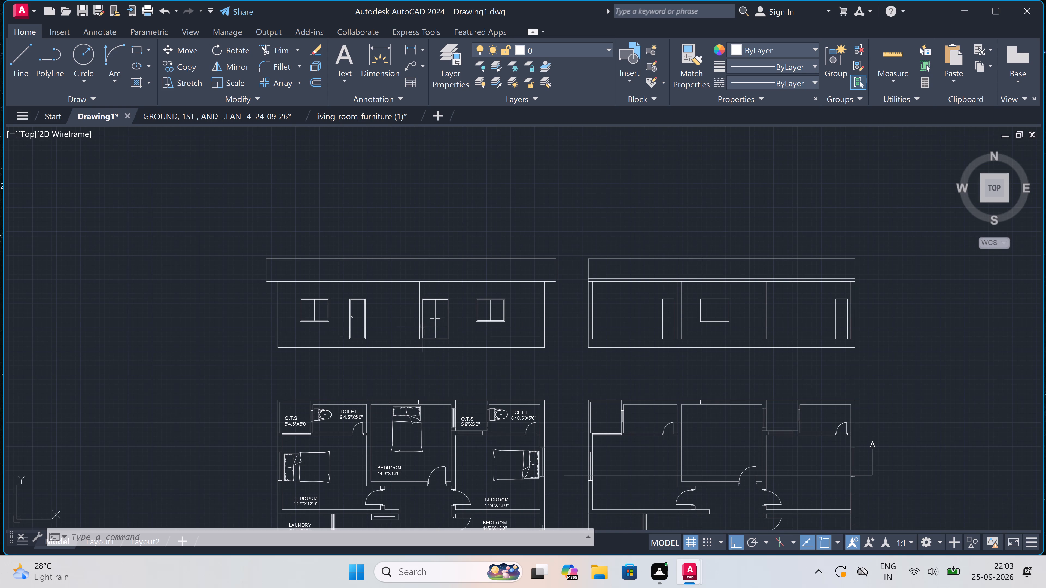
key(l)
key(space)
scroll(416, 329, up, 3)
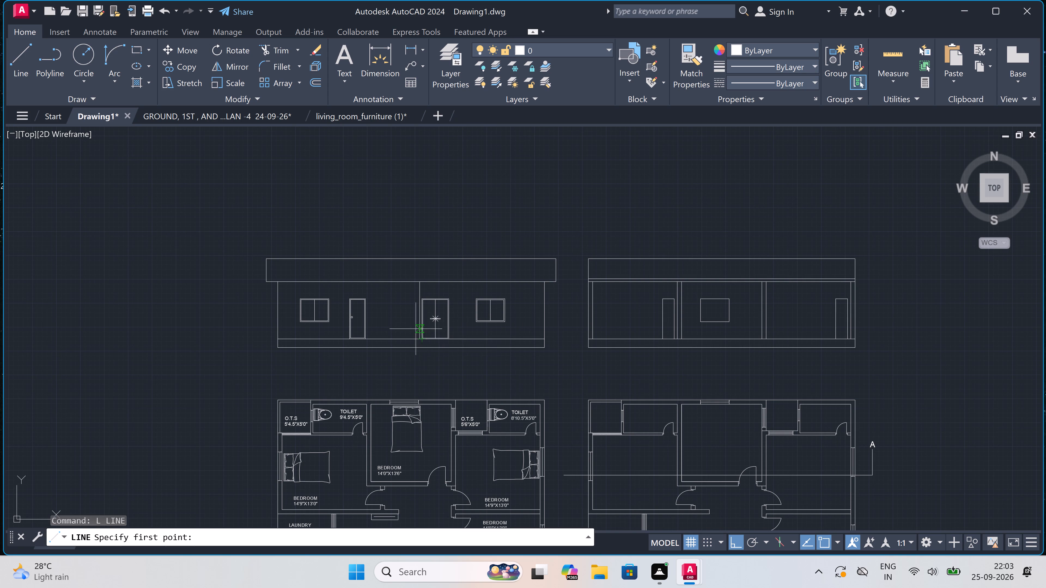
scroll(416, 329, up, 1)
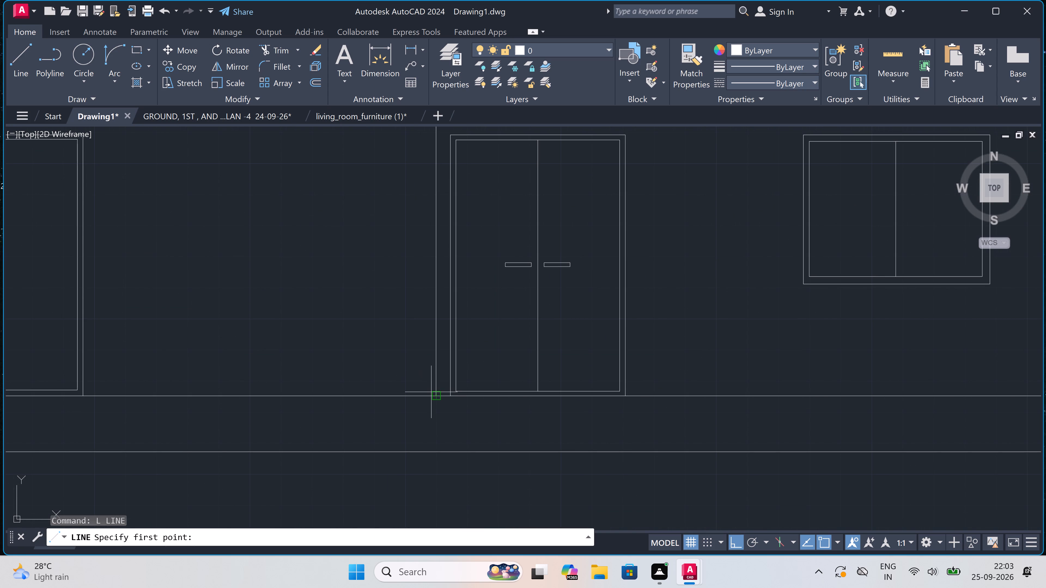
click(434, 394)
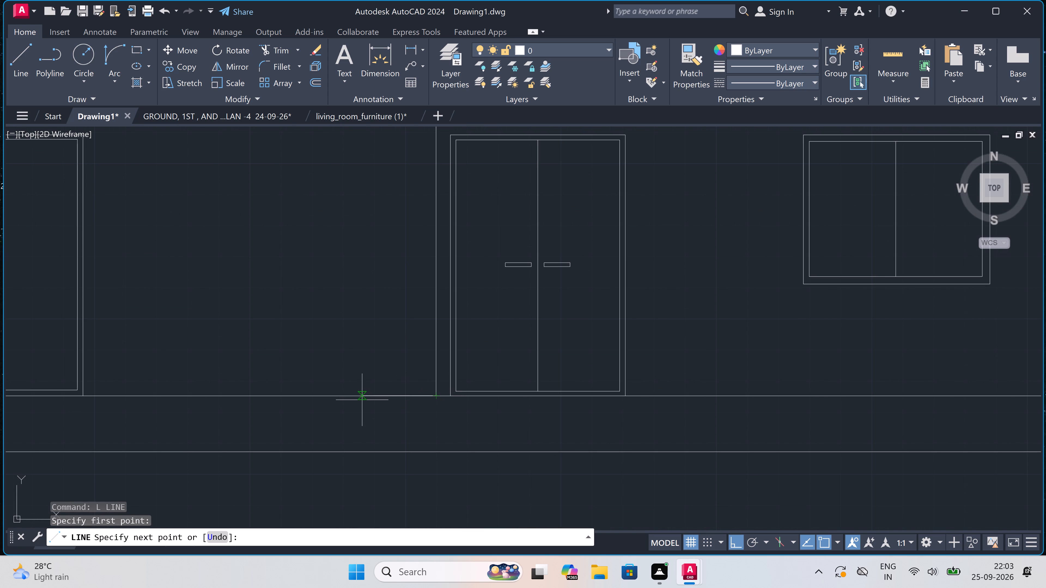
text(2")
key(space)
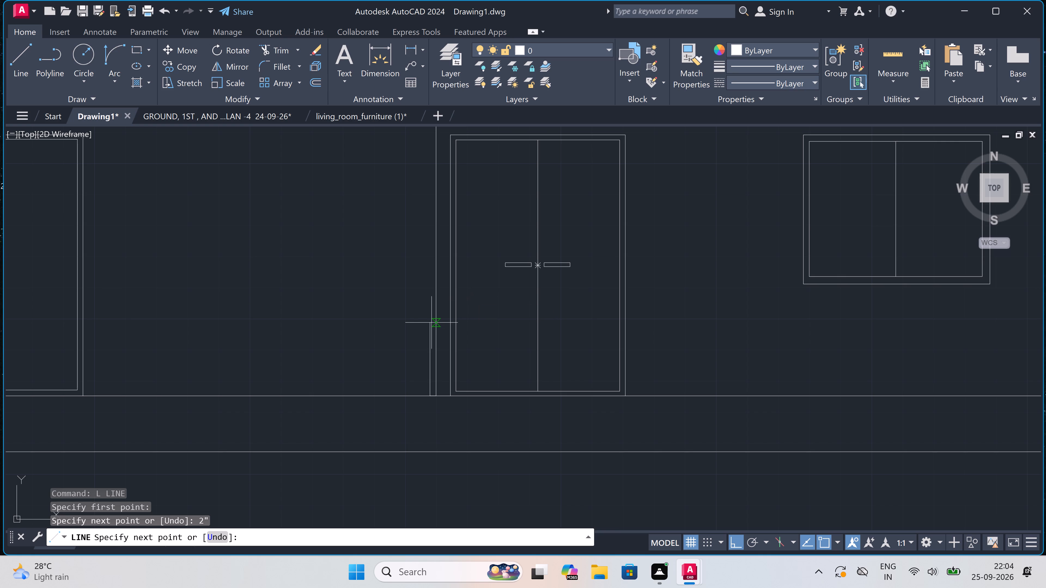
scroll(429, 309, down, 3)
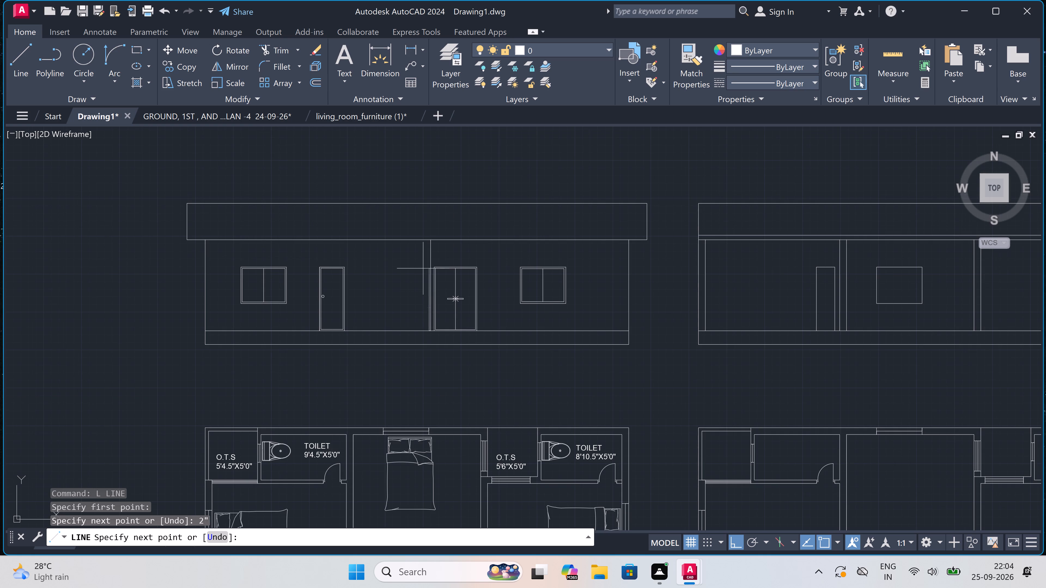
scroll(424, 247, up, 4)
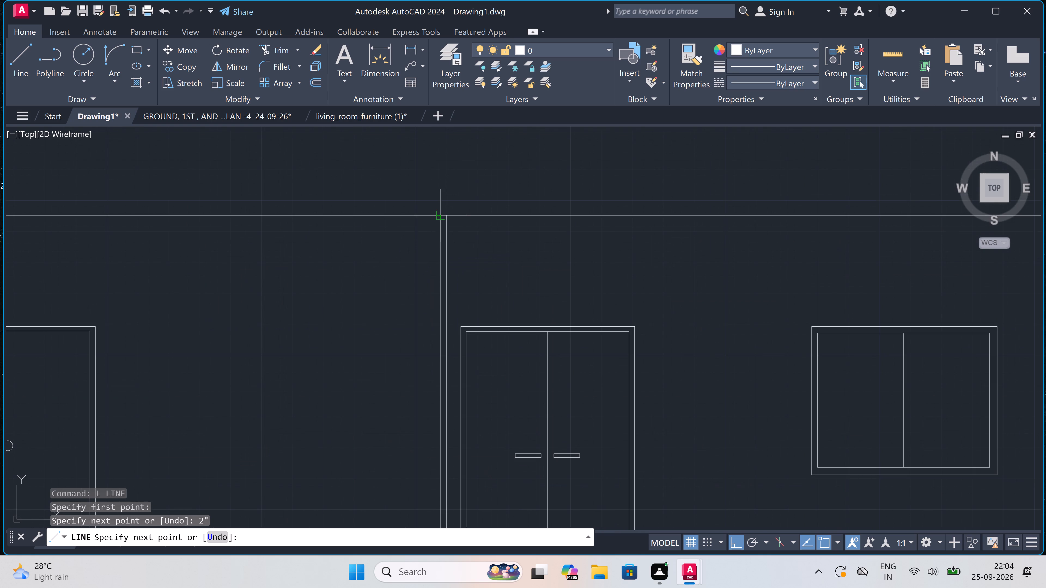
double_click(439, 219)
key(Escape)
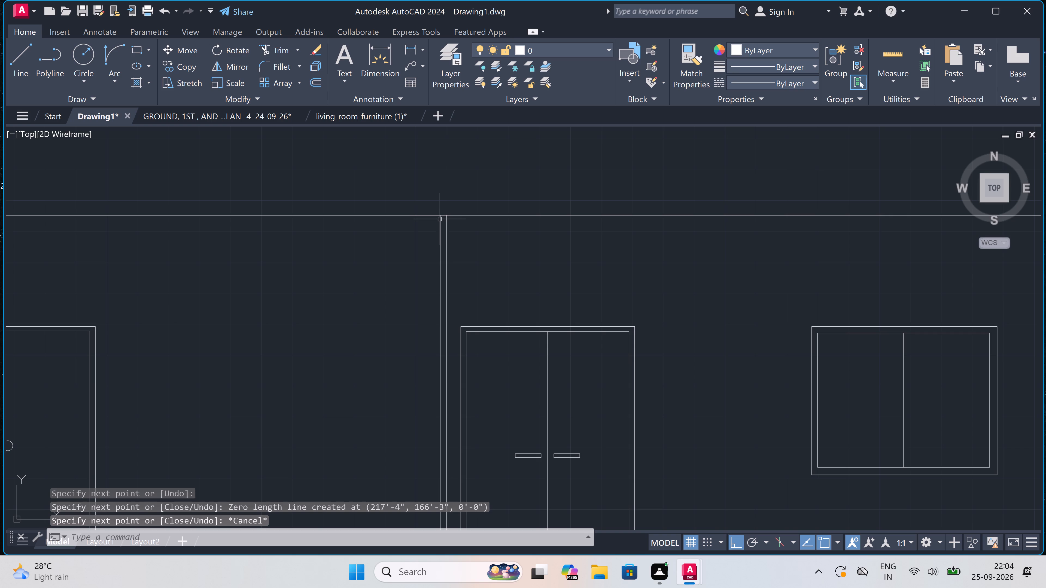
With Ortho off, draw a sloping line from the elevation's right roof overhang lower corner down to the right wall line.
scroll(440, 220, down, 3)
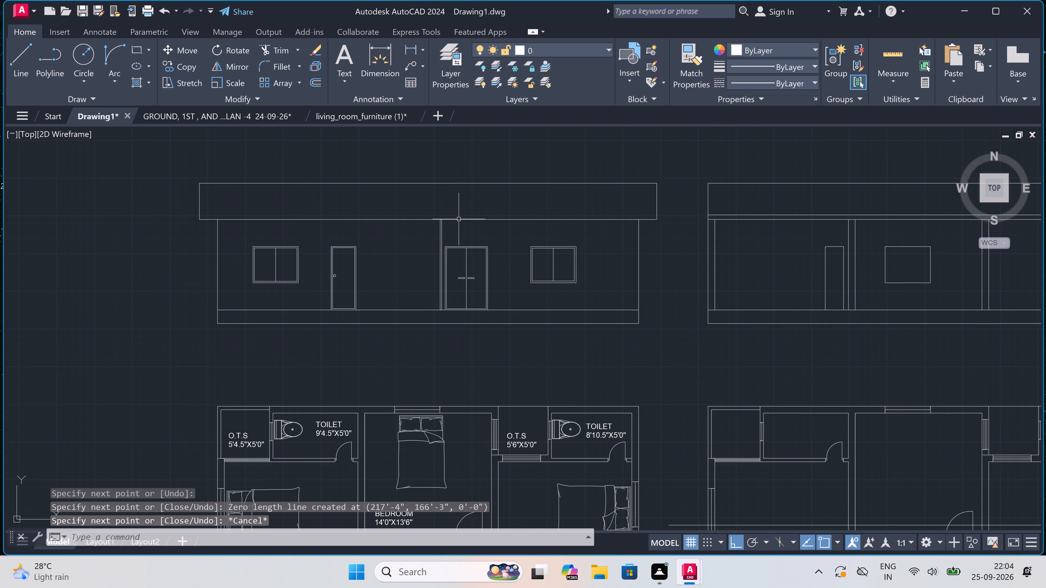
scroll(646, 234, up, 1)
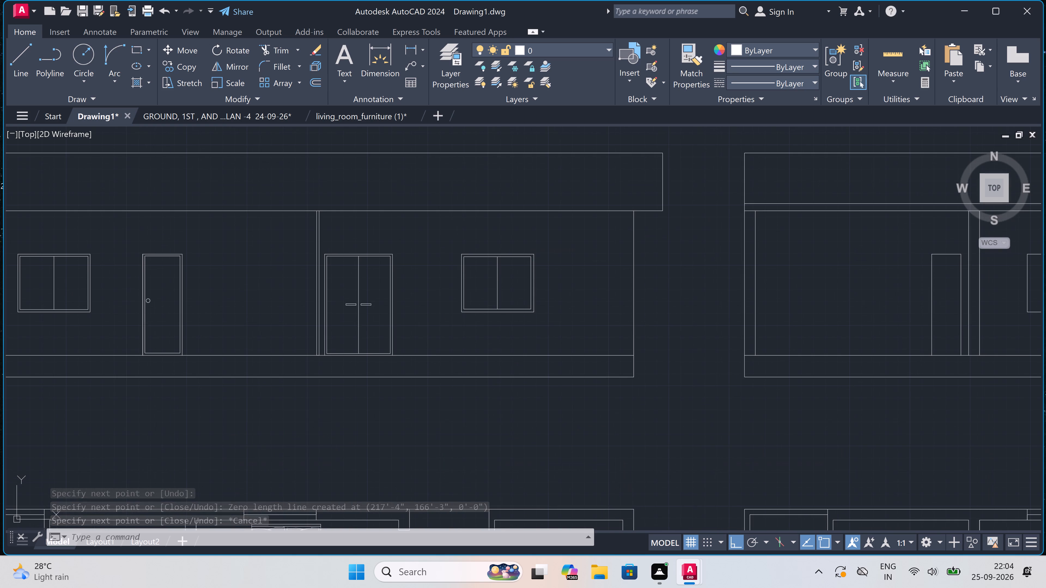
key(space)
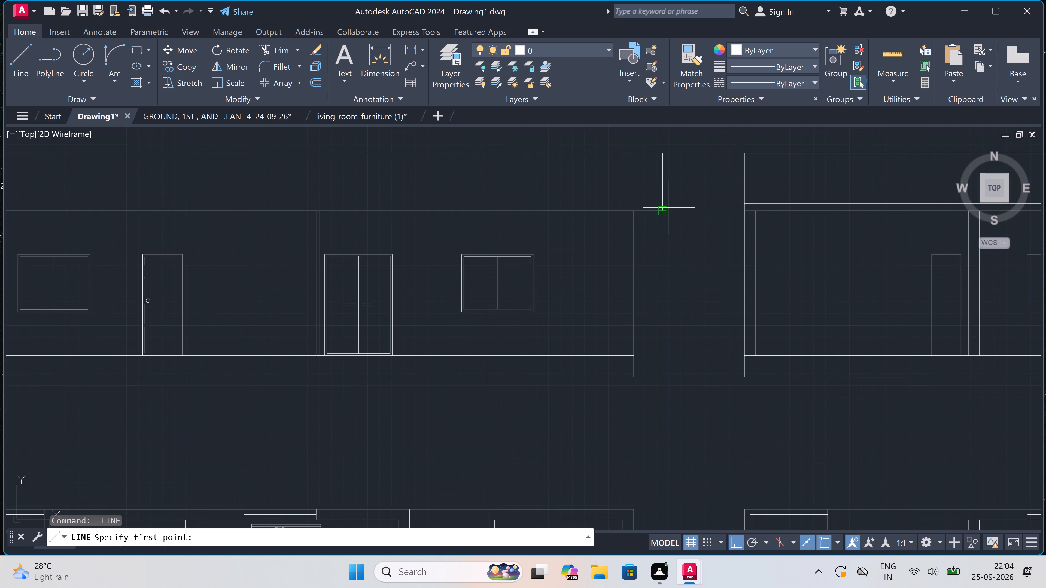
drag(663, 211, 661, 215)
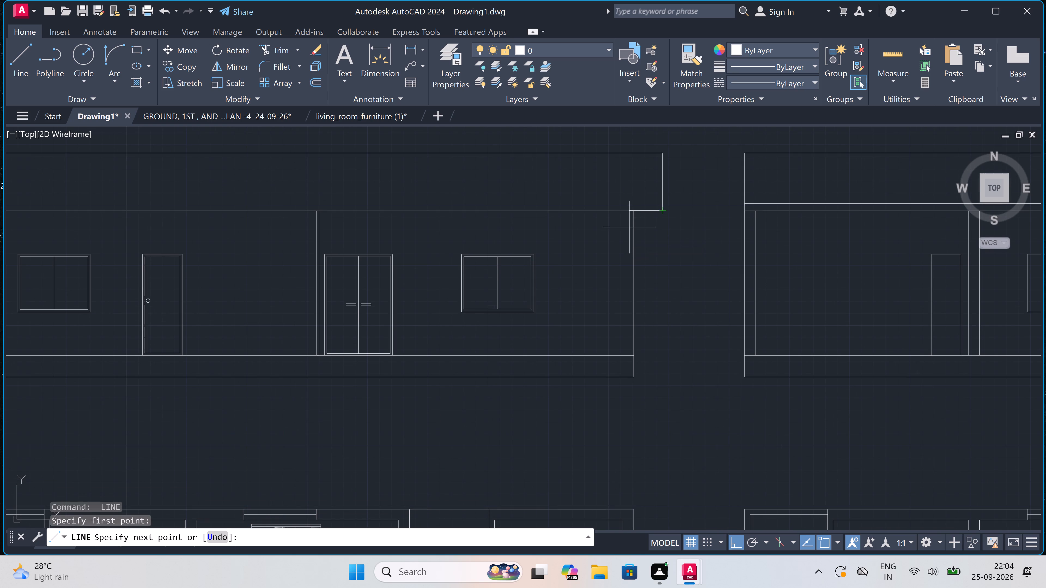
key(F8)
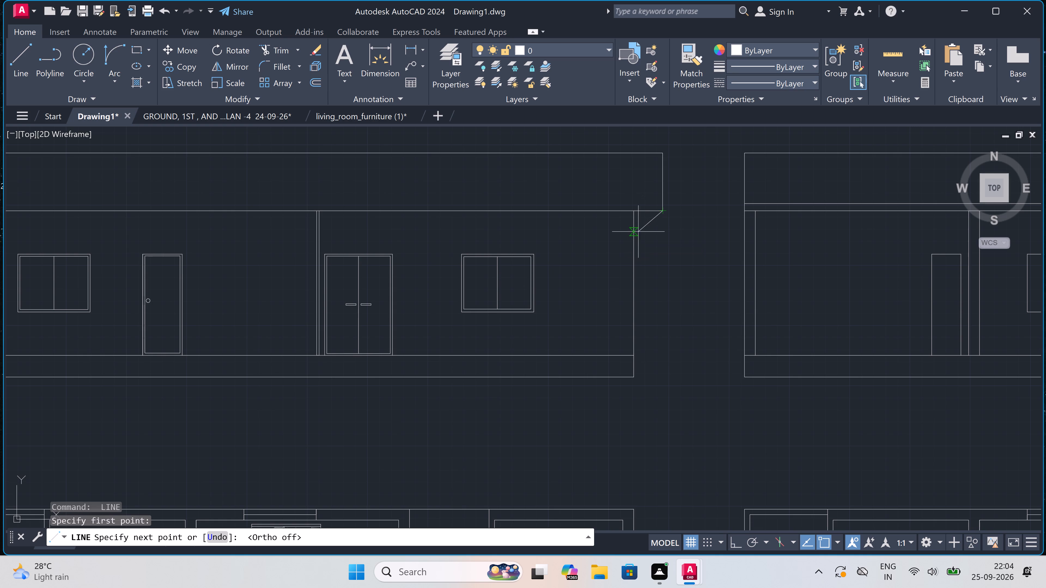
click(636, 231)
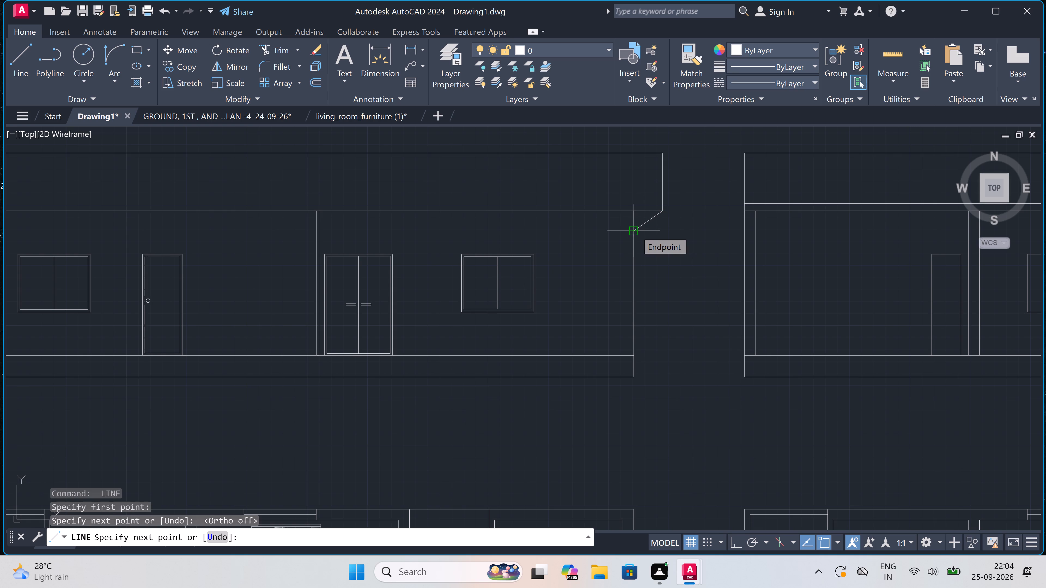
key(Escape)
Draw a matching sloping line from the left roof overhang's lower corner down to the elevation's left wall line.
scroll(636, 231, down, 3)
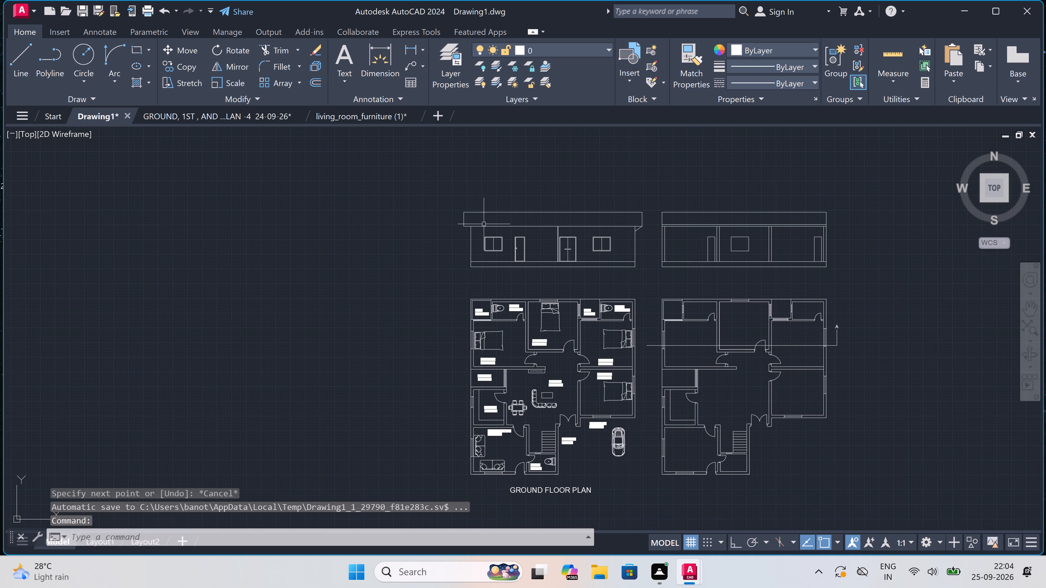
scroll(482, 223, up, 2)
scroll(425, 231, up, 2)
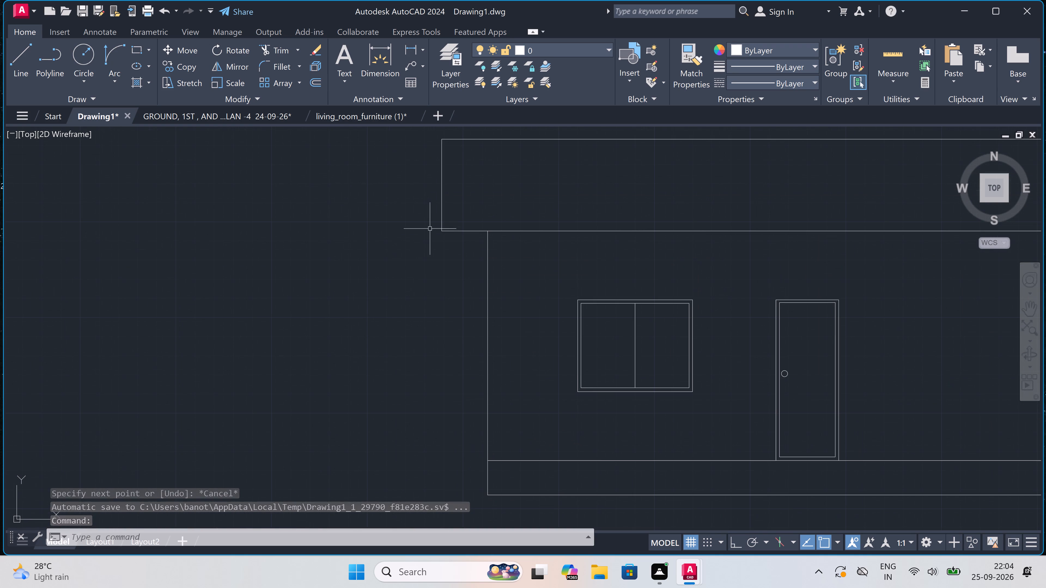
key(space)
click(444, 232)
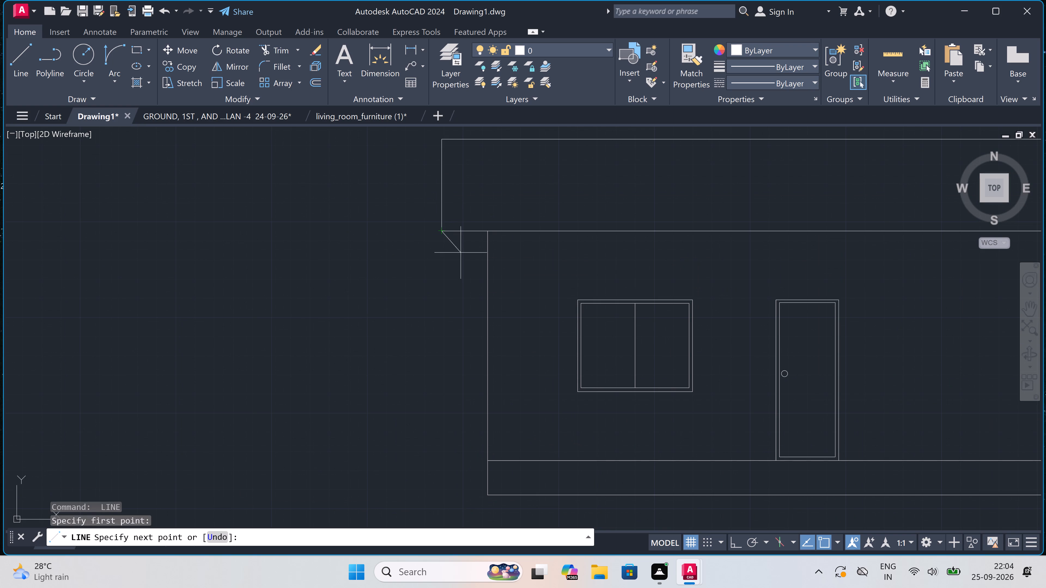
click(487, 251)
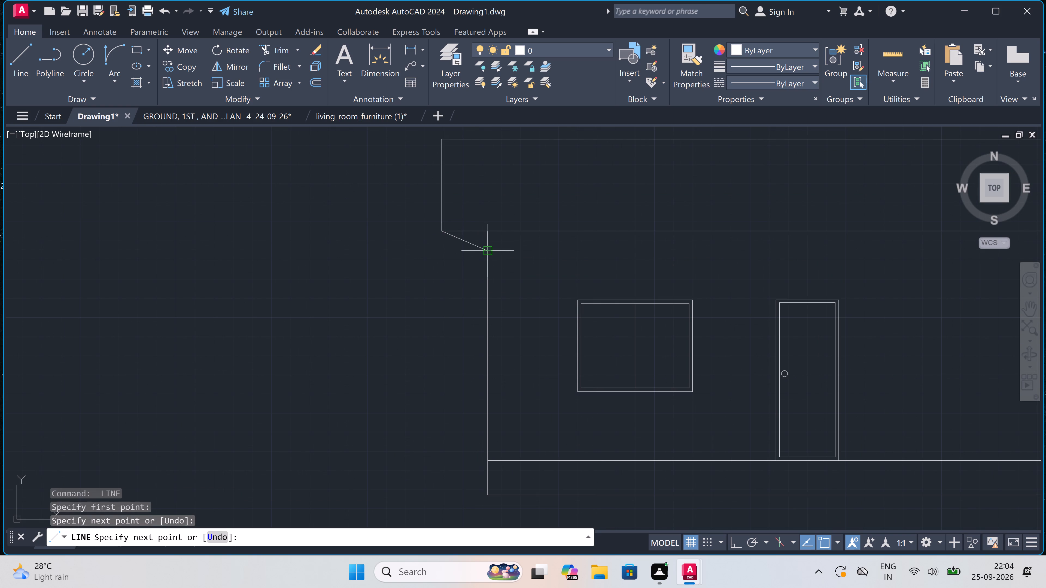
key(Escape)
Add the multiline text label "ELEVATION" in the gap between the elevation and the furnished floor plan.
scroll(458, 265, down, 4)
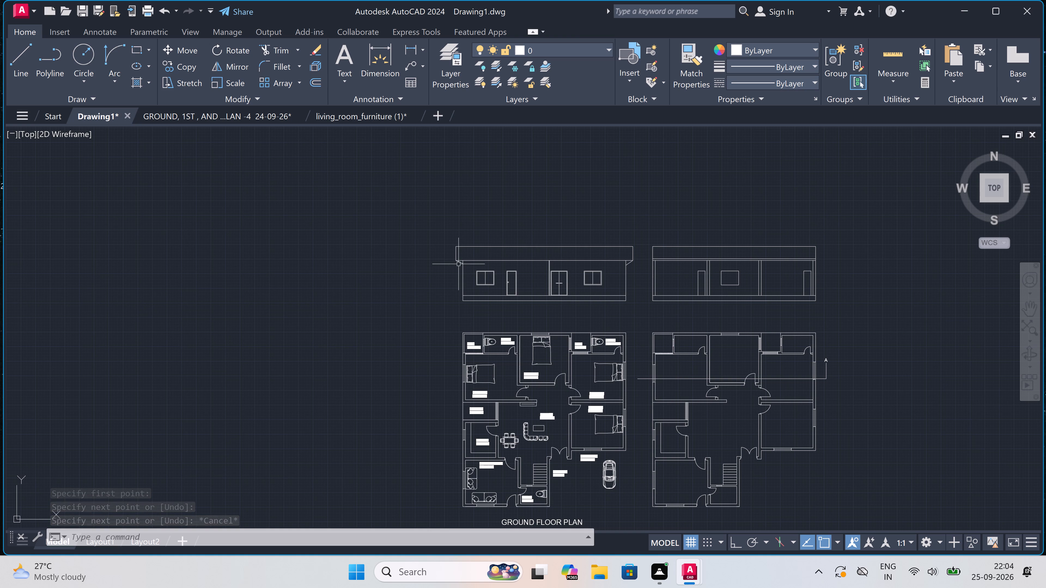
scroll(562, 302, up, 1)
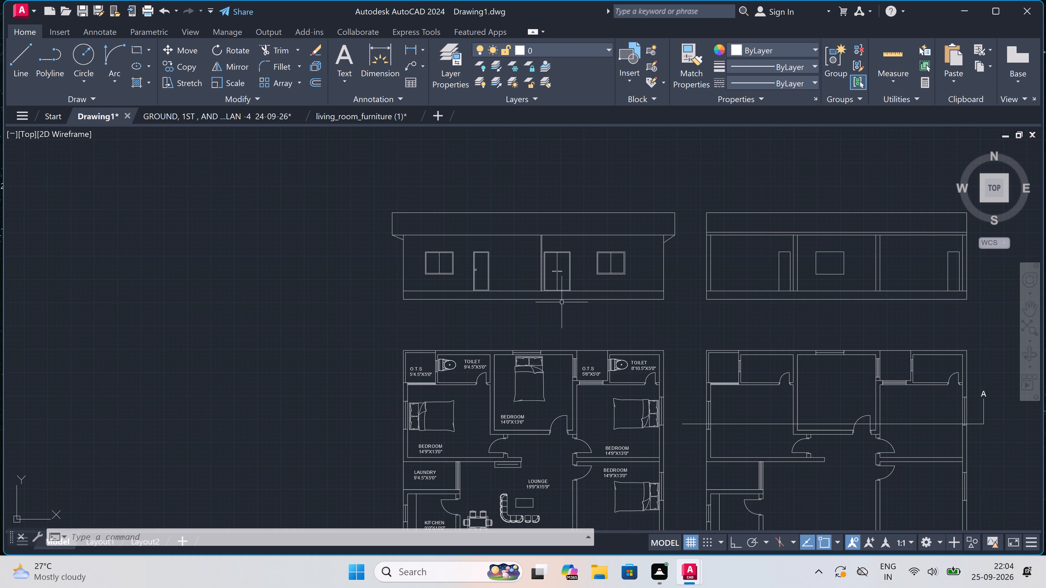
text(MT)
key(space)
scroll(559, 302, up, 1)
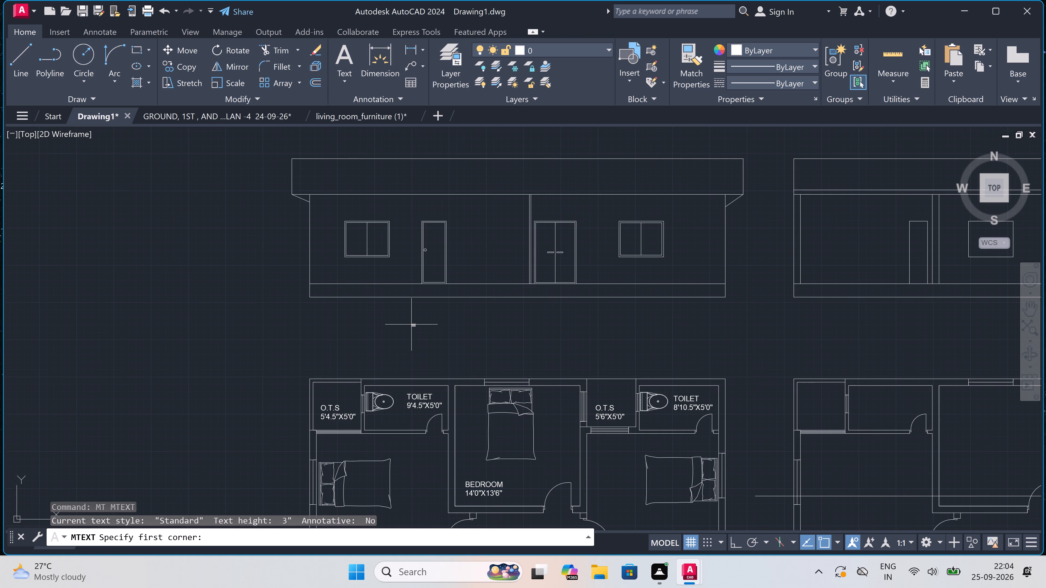
drag(413, 324, 418, 323)
click(751, 357)
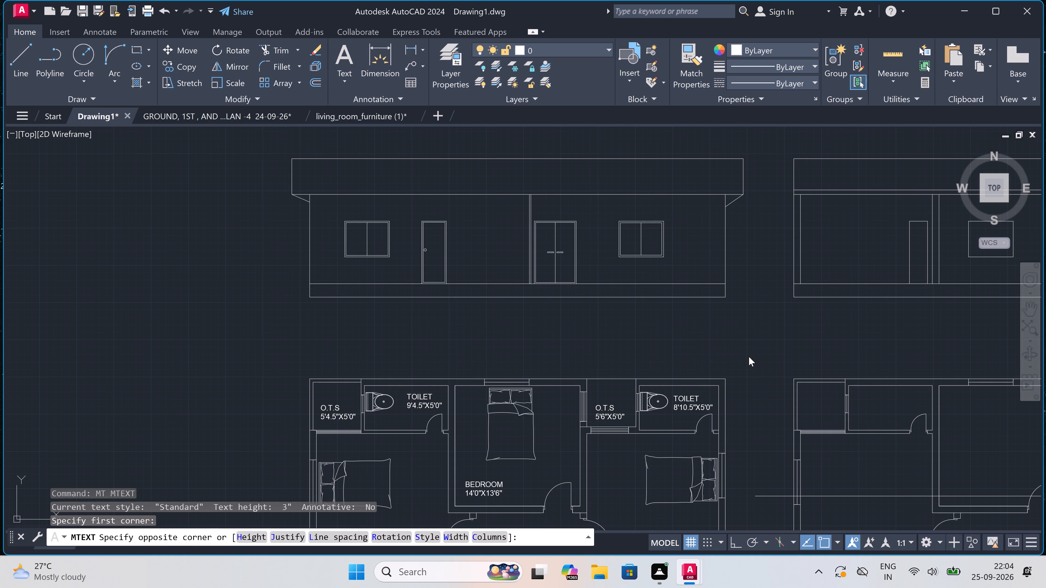
text(ELEVATION)
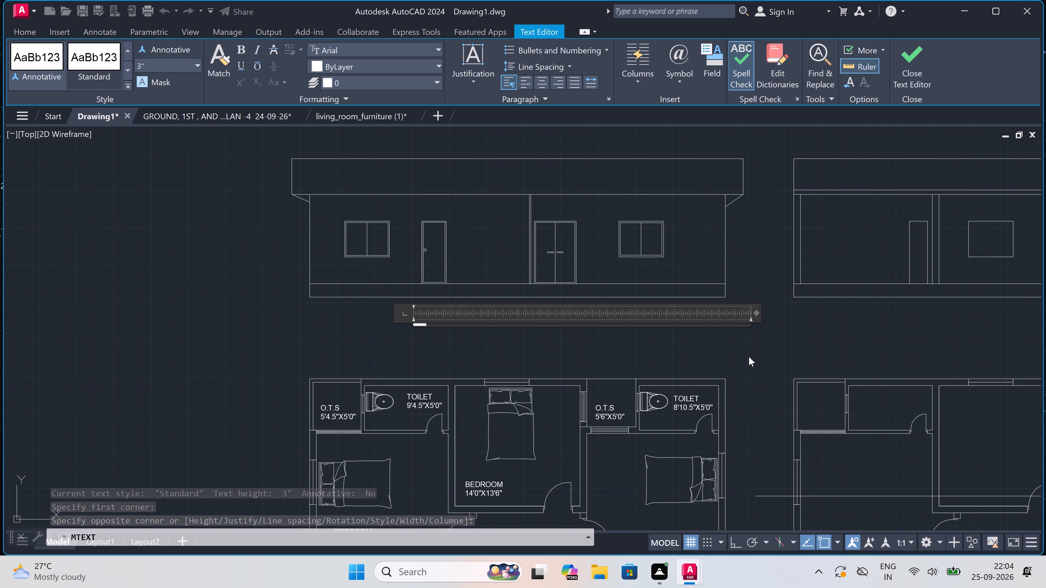
scroll(419, 343, up, 2)
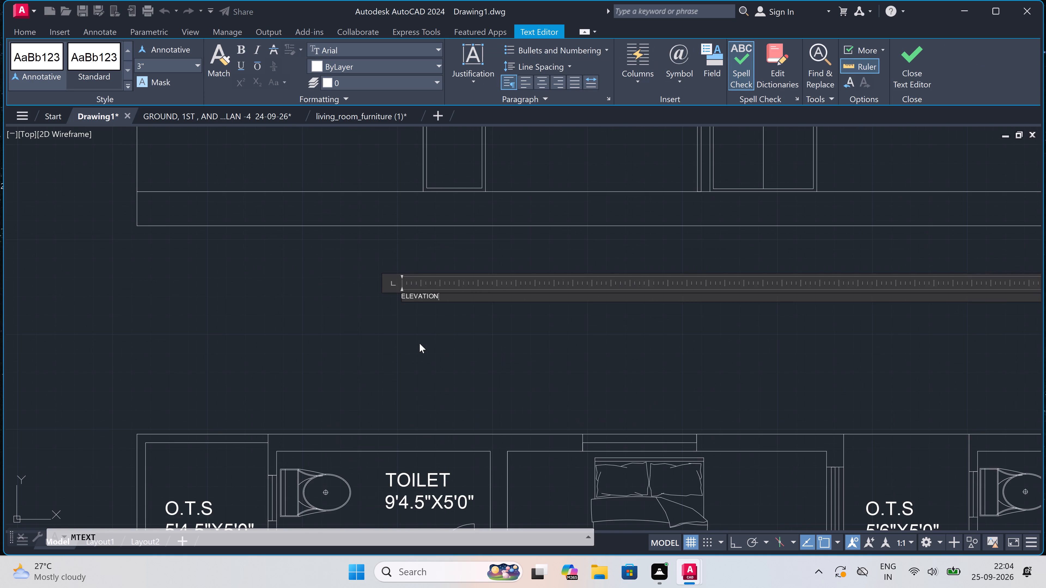
click(419, 343)
Add the multiline text label "SECTION-A" beneath the section, above the unfurnished floor plan.
scroll(419, 343, down, 7)
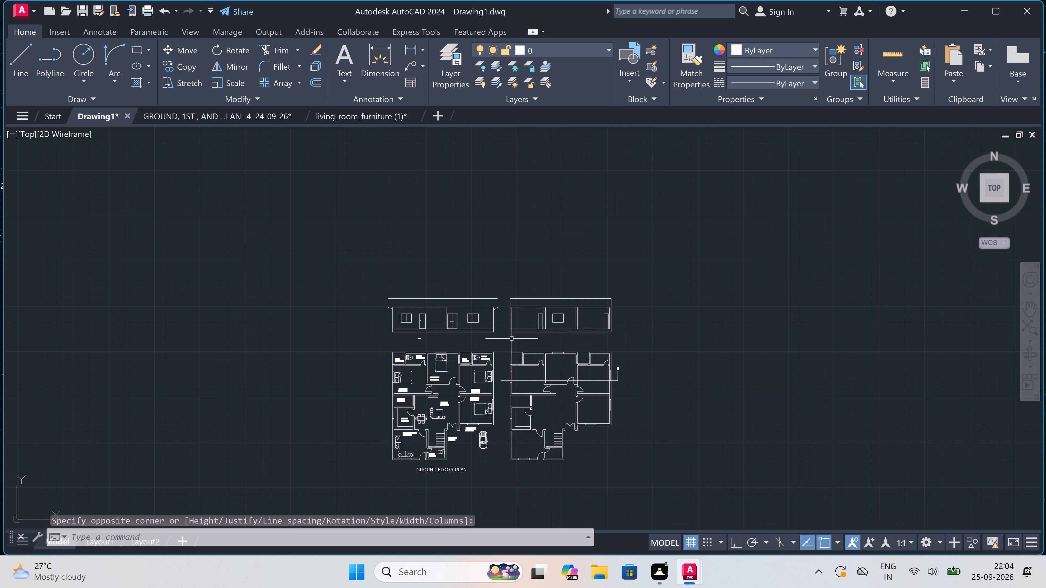
scroll(518, 338, up, 2)
scroll(631, 343, up, 2)
key(space)
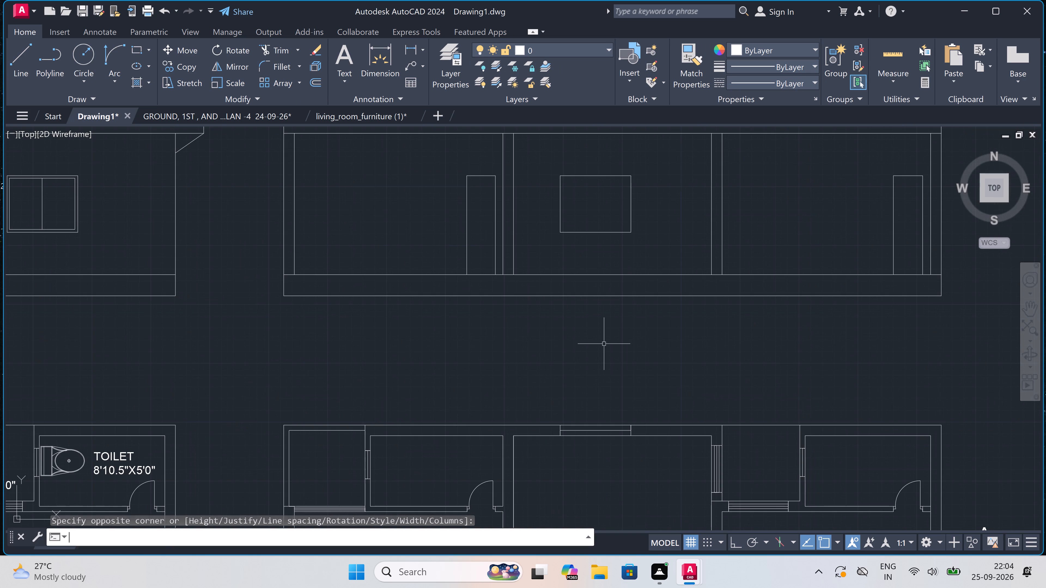
click(489, 338)
click(862, 382)
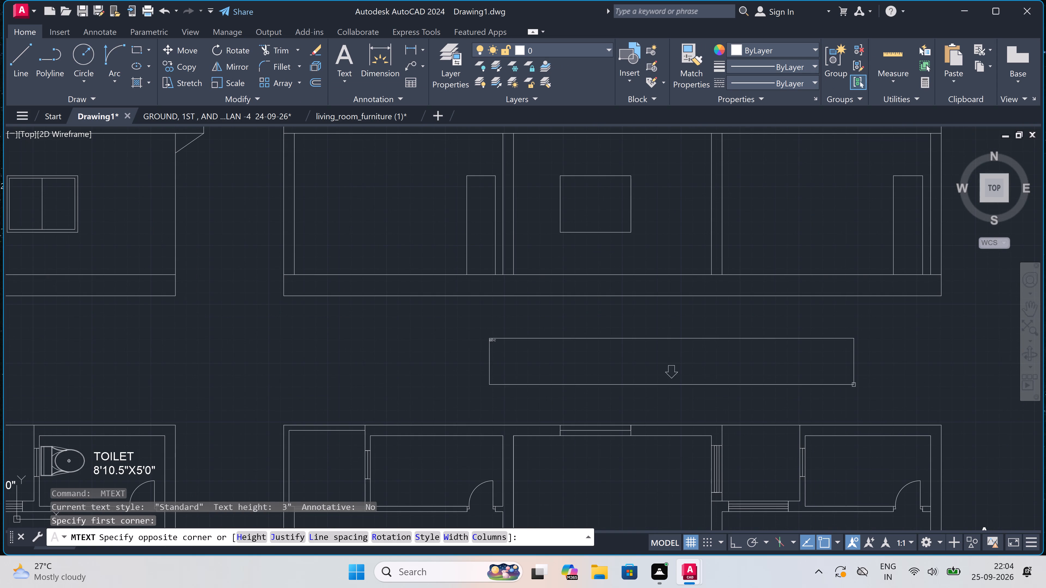
text(SECTION)
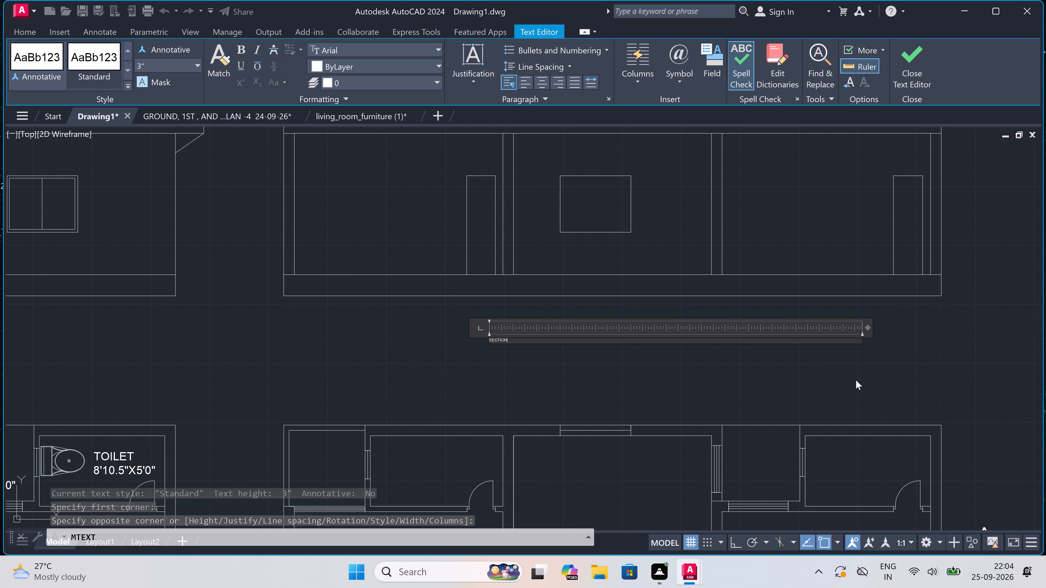
key(minus)
key(a)
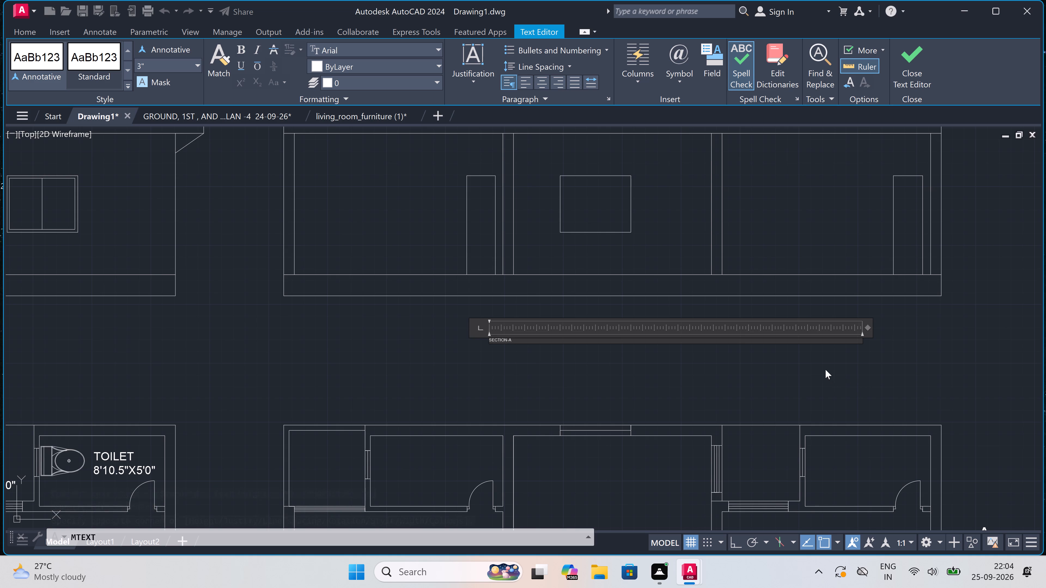
click(517, 374)
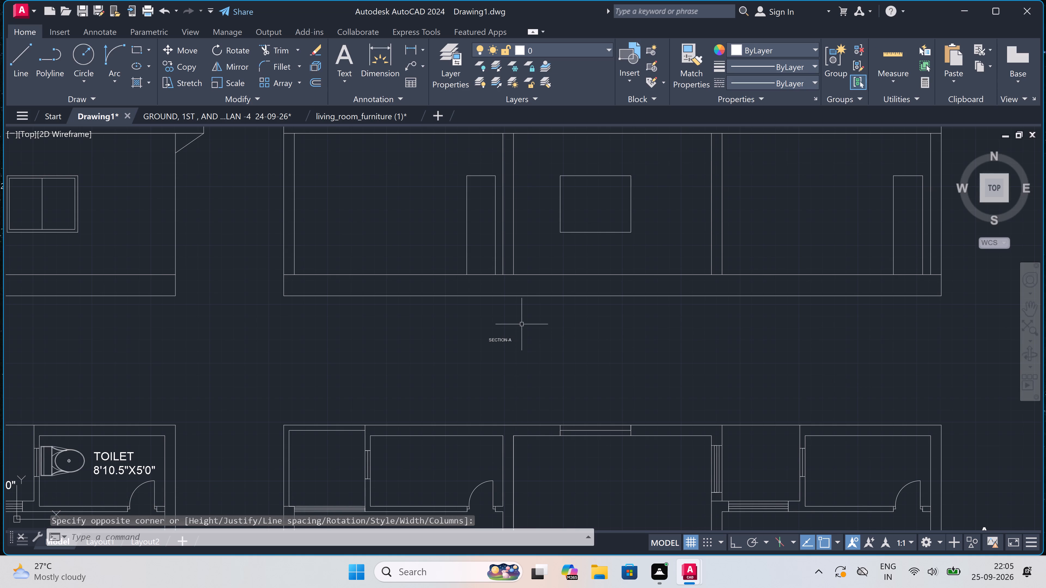
Set the text height of both the ELEVATION and SECTION-A labels to 1.5'.
drag(519, 327, 517, 338)
double_click(485, 362)
scroll(485, 361, down, 4)
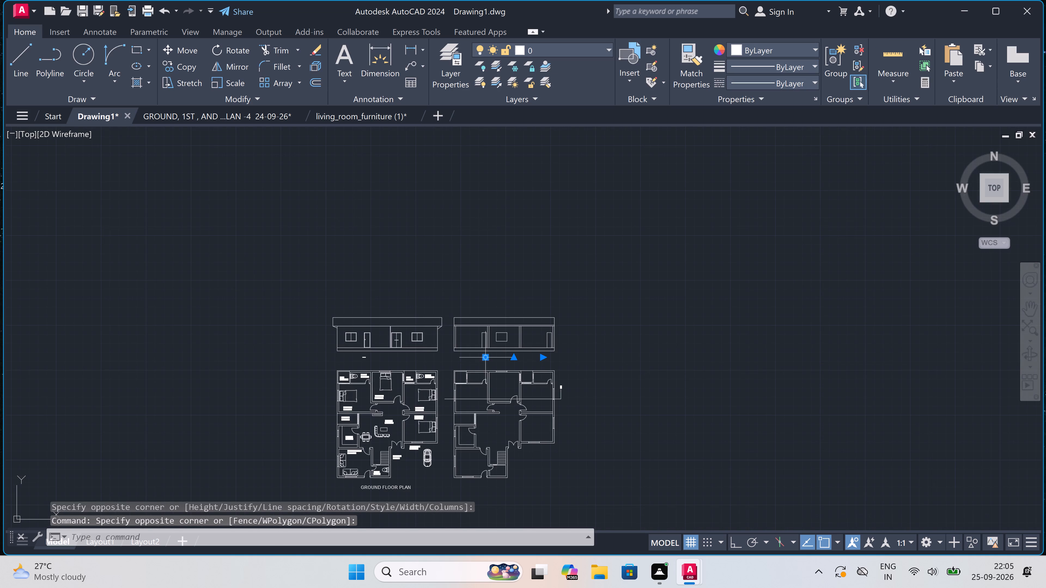
scroll(327, 359, up, 2)
scroll(414, 343, up, 1)
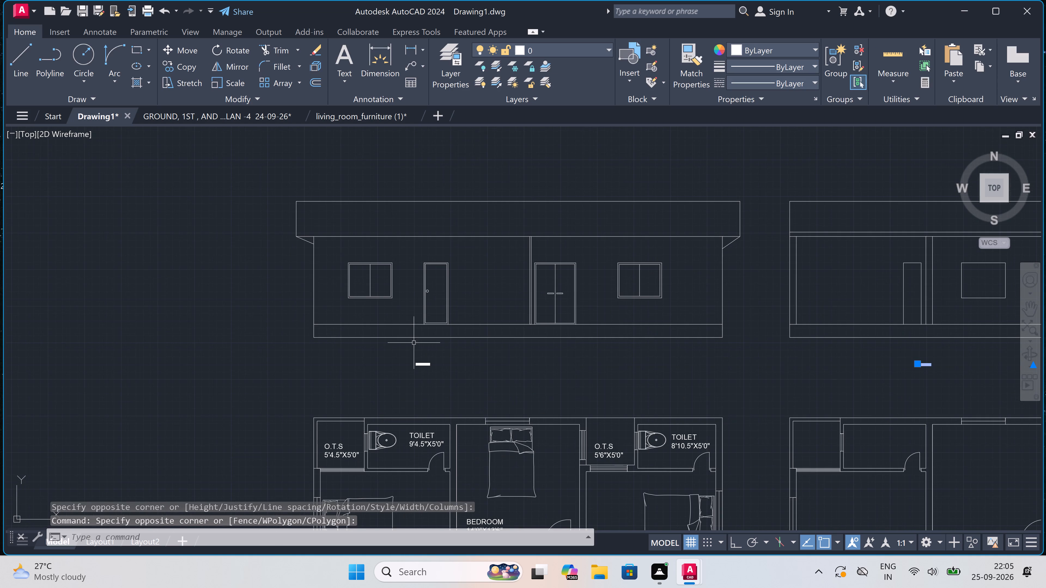
click(441, 355)
click(398, 379)
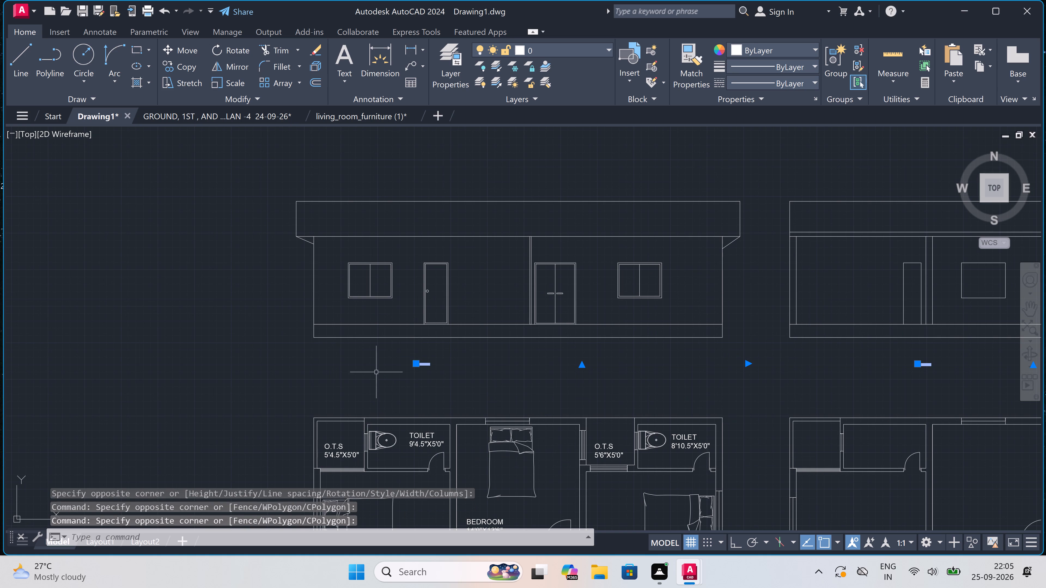
right_drag(181, 305, 178, 303)
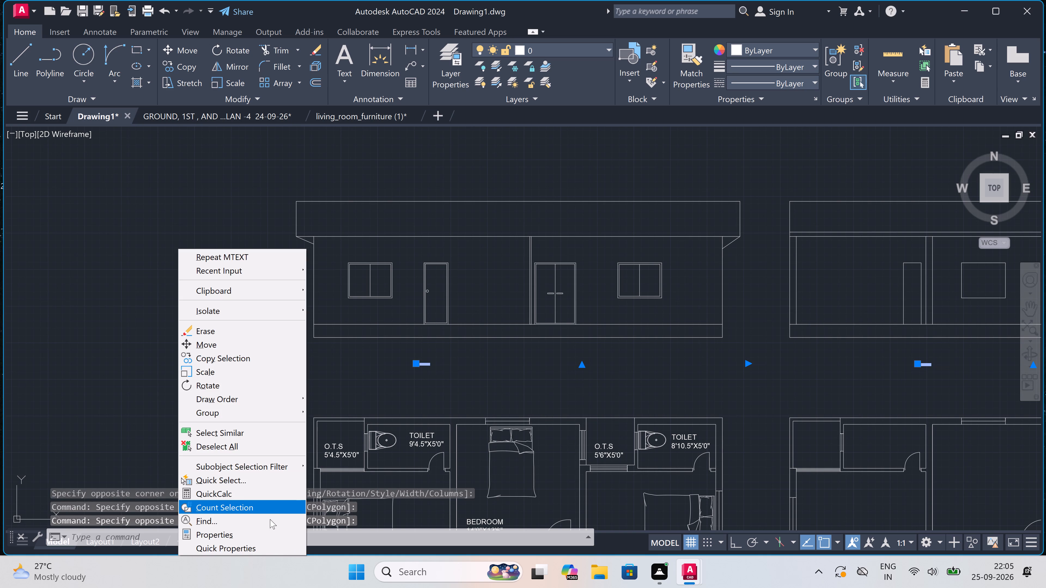
click(270, 528)
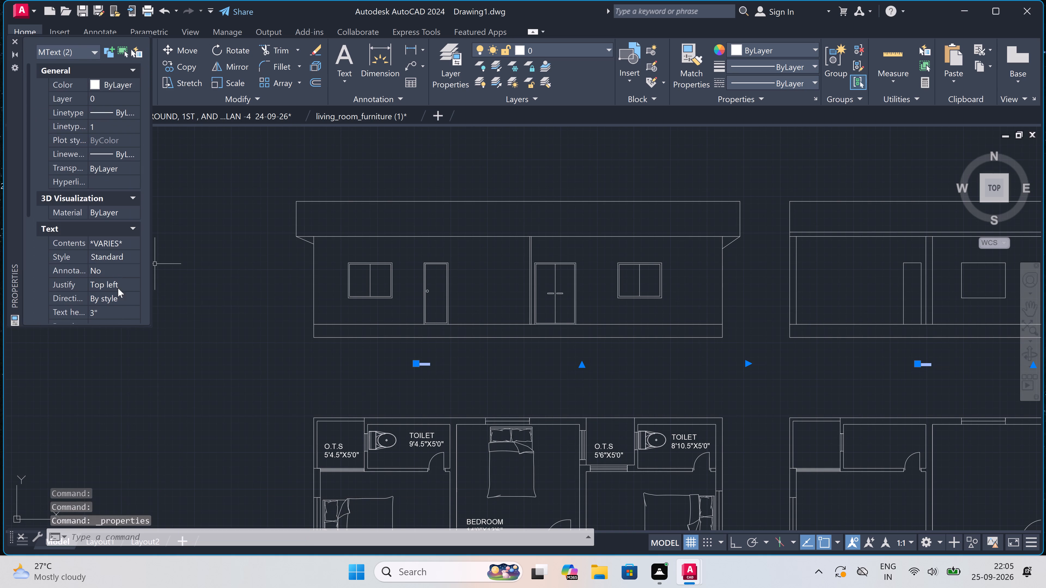
click(118, 311)
key(BackSpace)
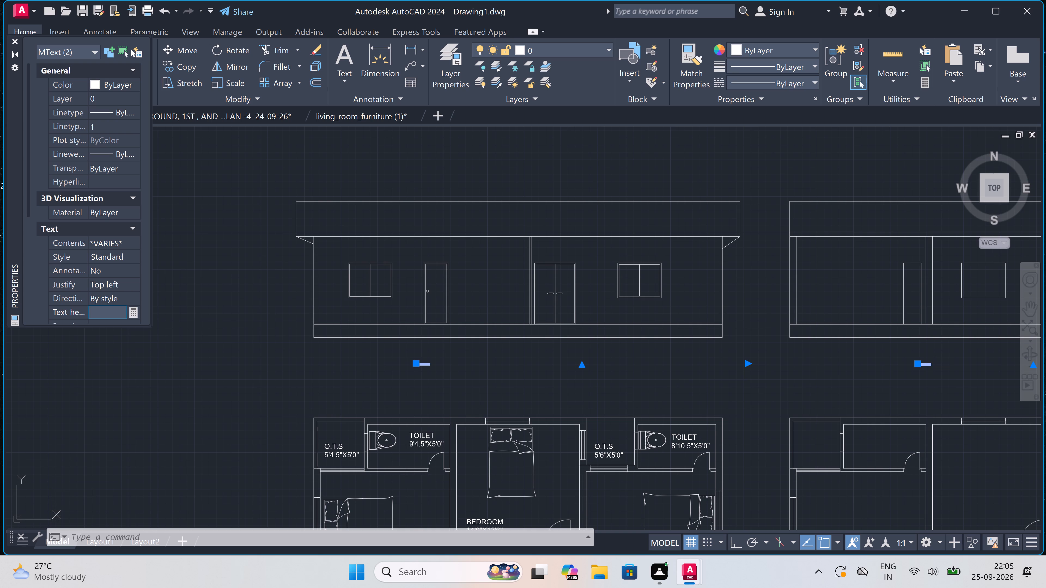
key(1)
text(.5')
click(313, 384)
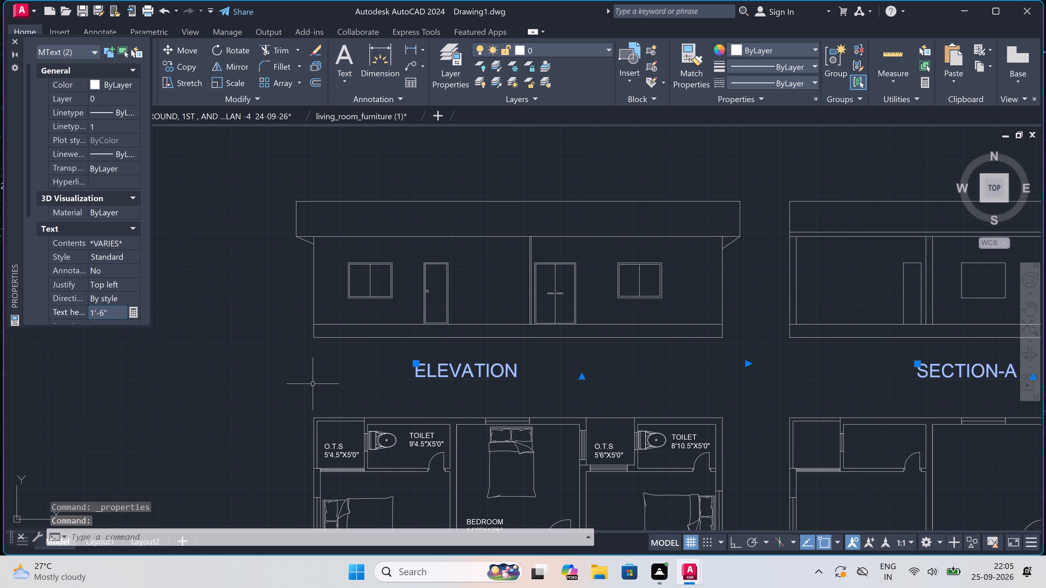
key(Escape)
Add the multiline text label "PARAPET WALL-3'6"" outside the section's right edge, near the top of the parapet.
scroll(475, 386, down, 3)
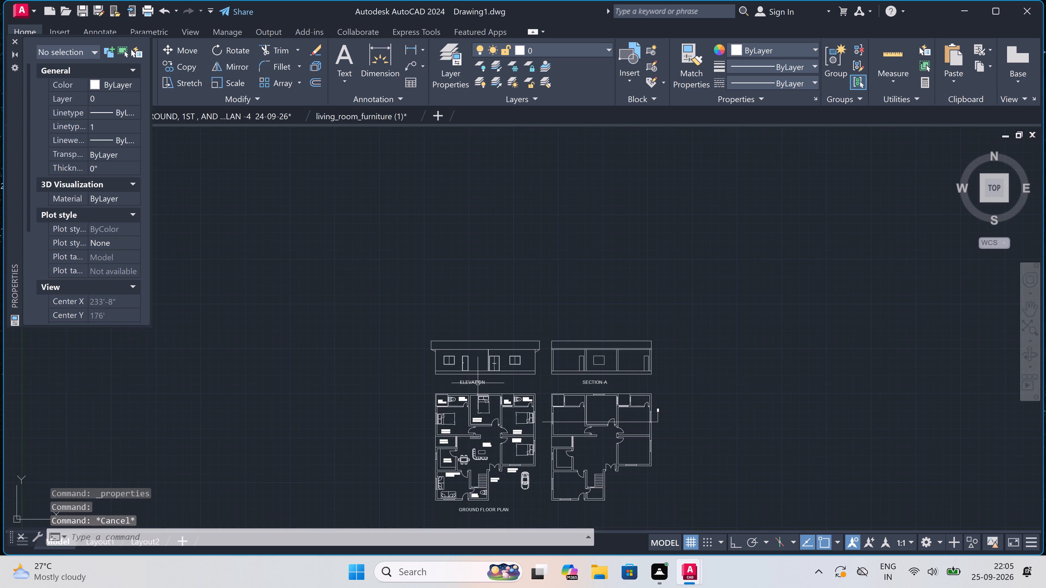
scroll(607, 370, down, 1)
scroll(669, 371, up, 2)
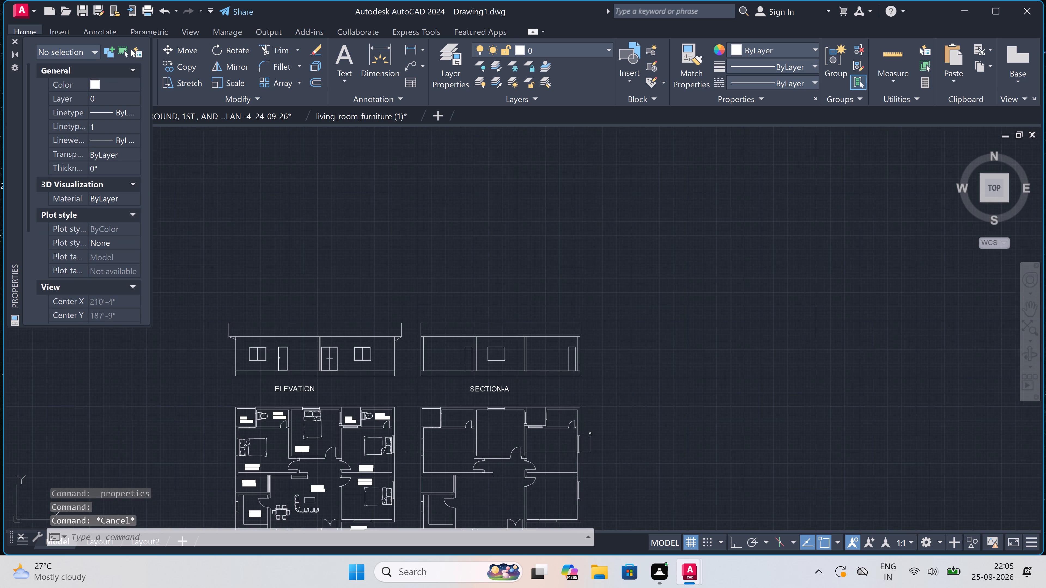
scroll(620, 343, up, 3)
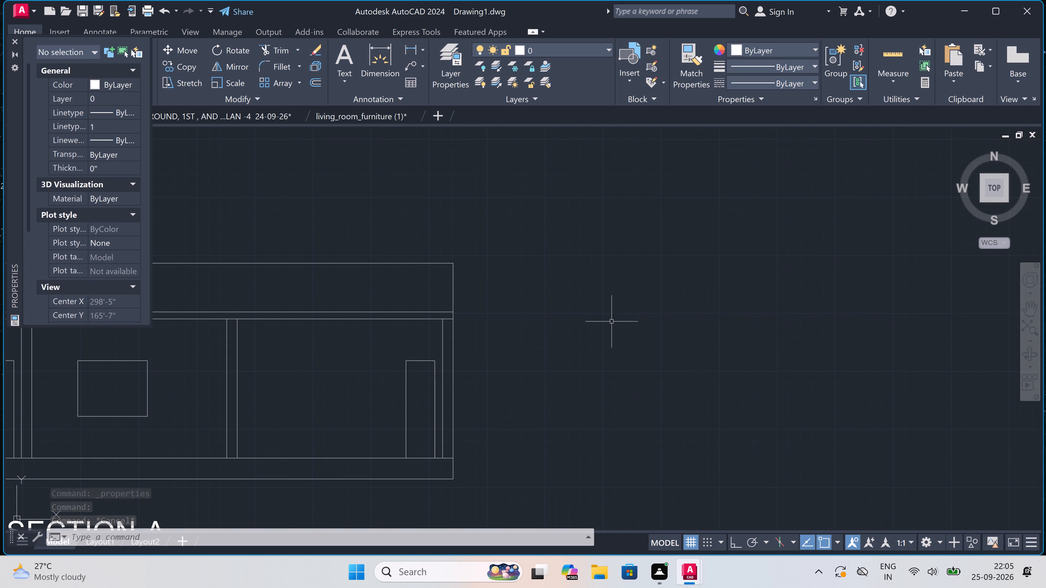
key(m)
text(T)
key(space)
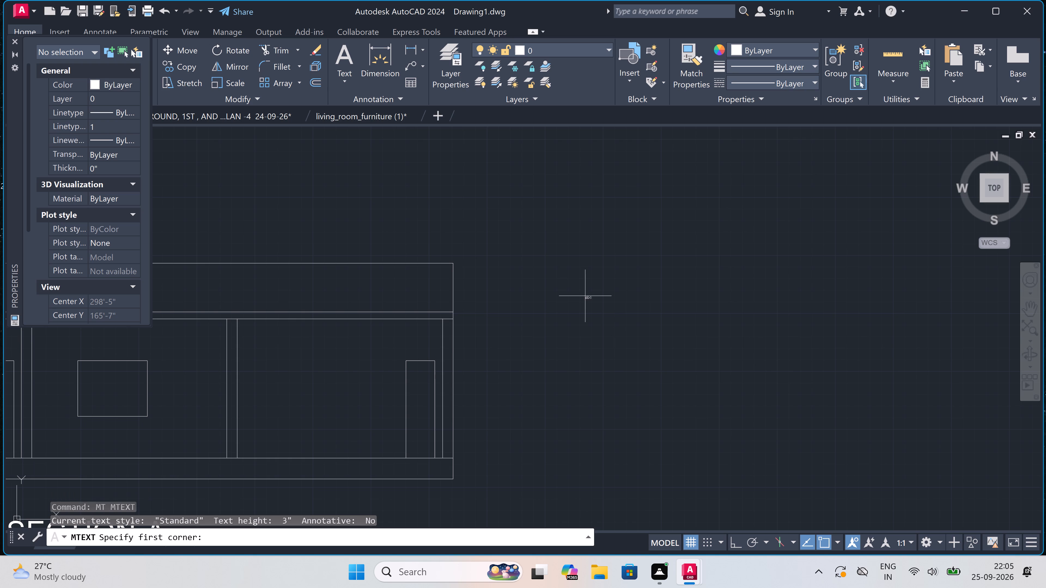
click(491, 281)
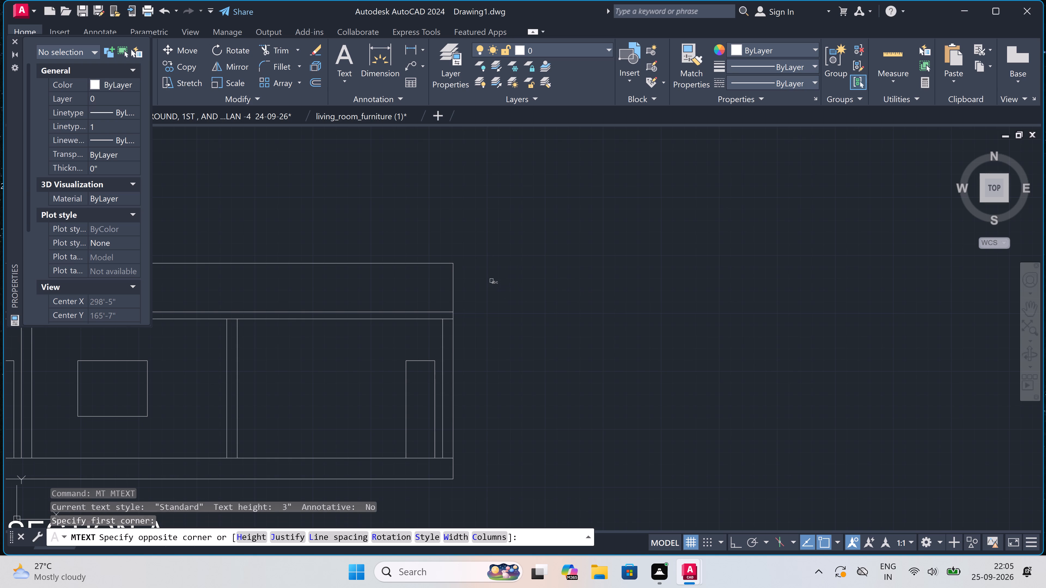
click(703, 298)
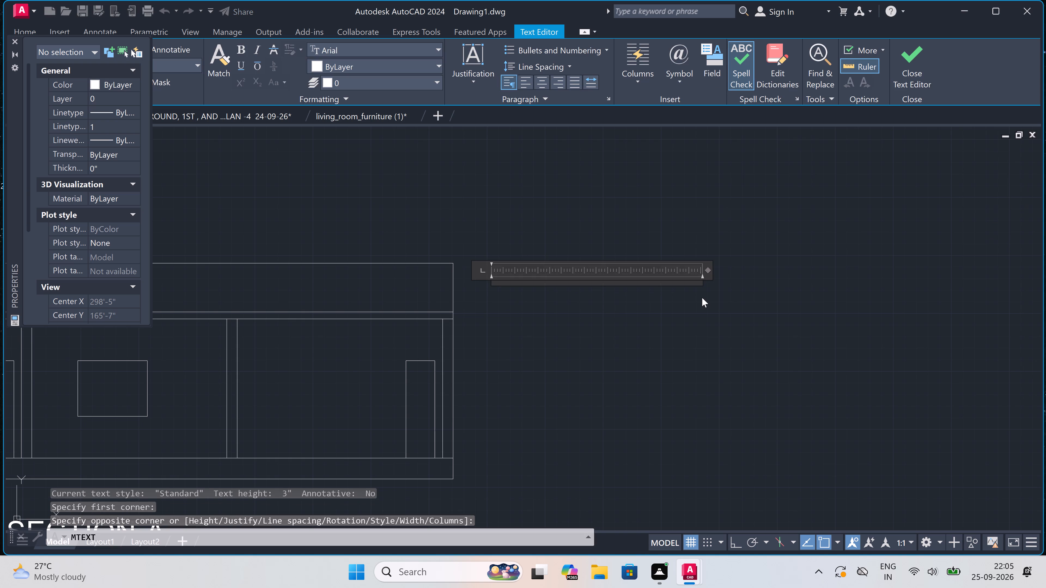
text(PARAPET)
key(space)
key(minus)
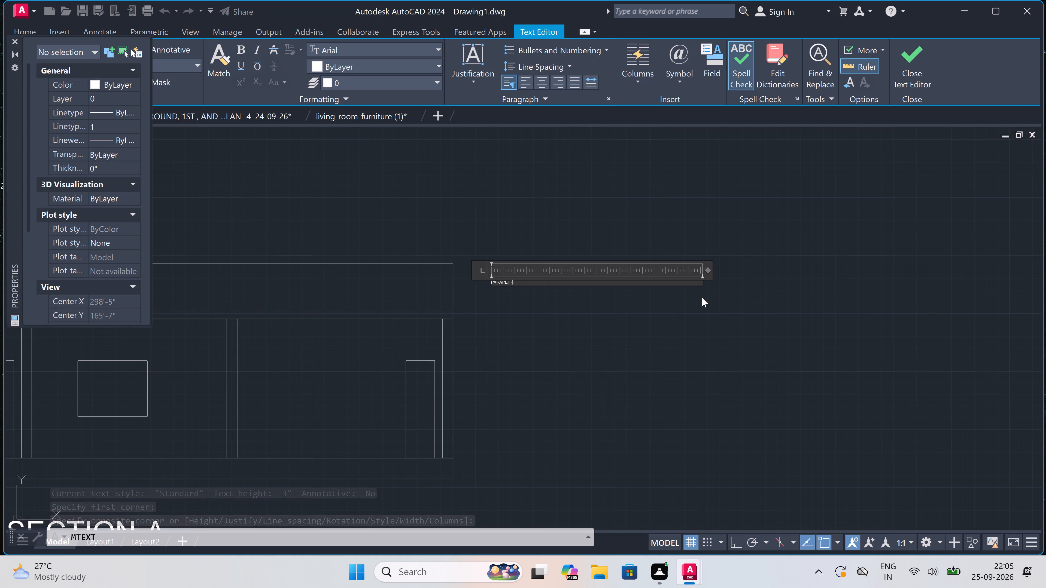
text(WALL)
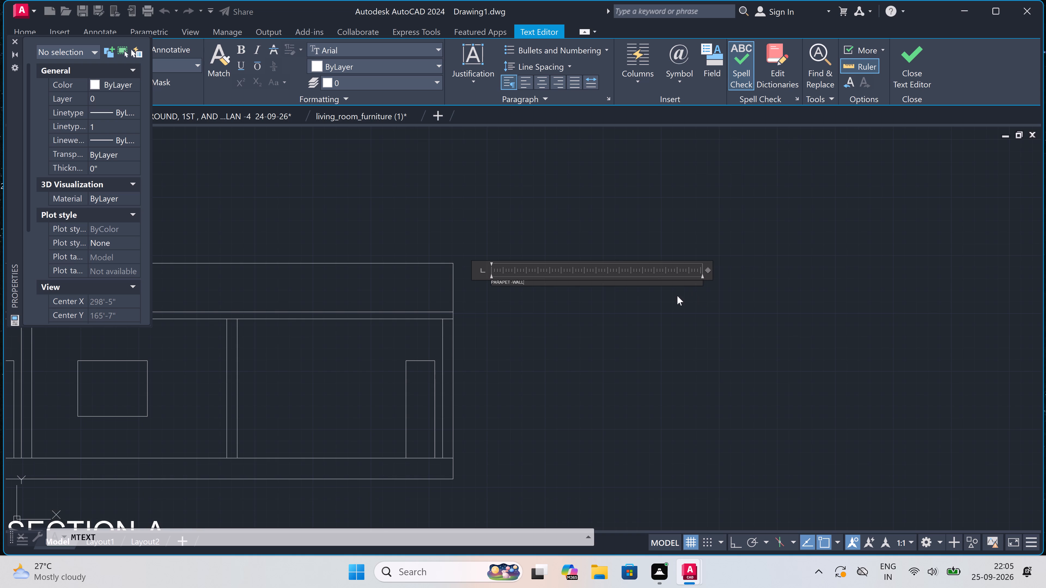
scroll(541, 283, up, 1)
scroll(503, 285, up, 1)
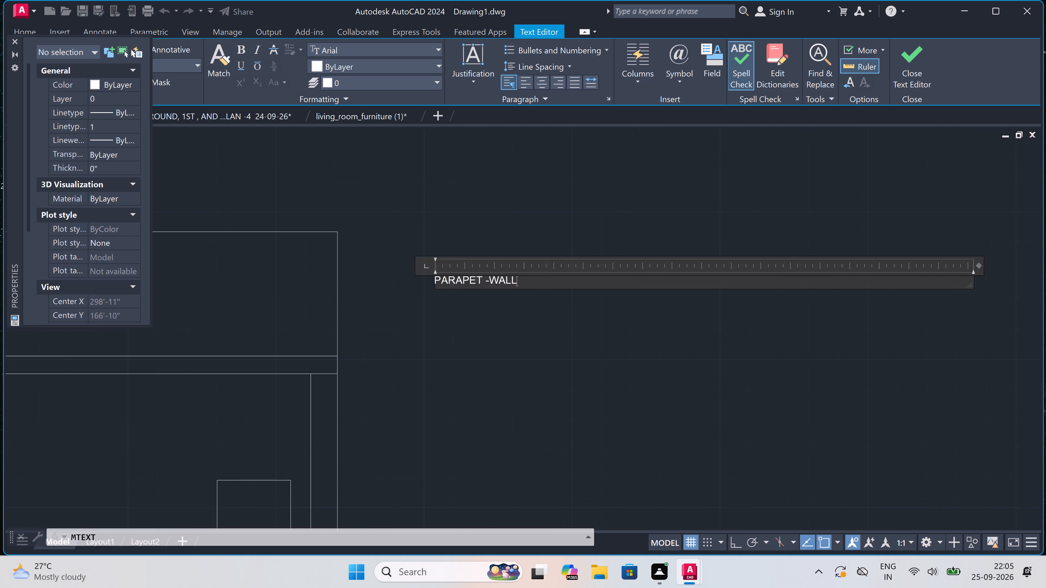
scroll(502, 285, up, 1)
click(482, 281)
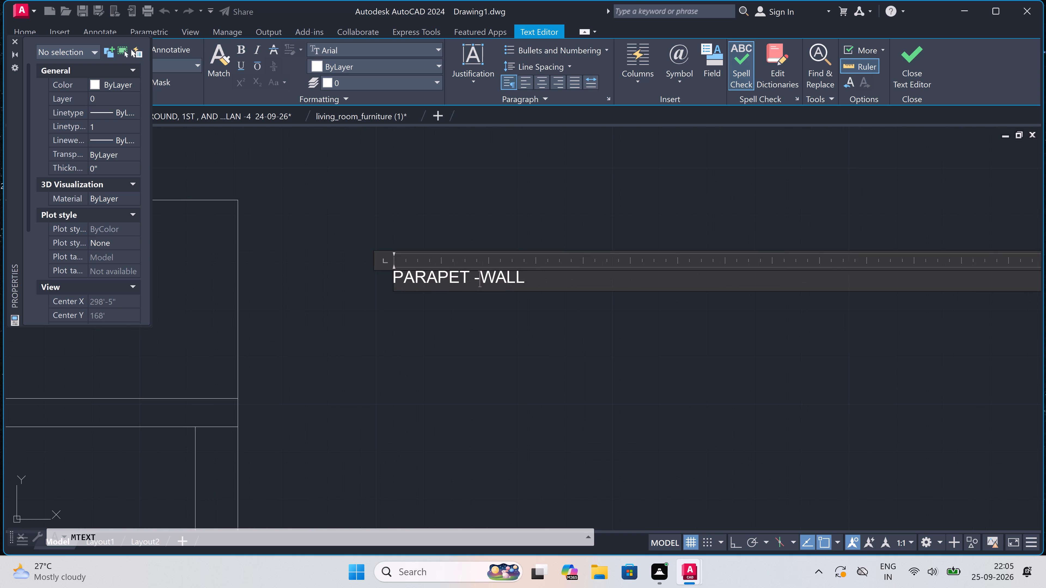
key(BackSpace)
click(520, 276)
key(minus)
text(3'6")
click(509, 343)
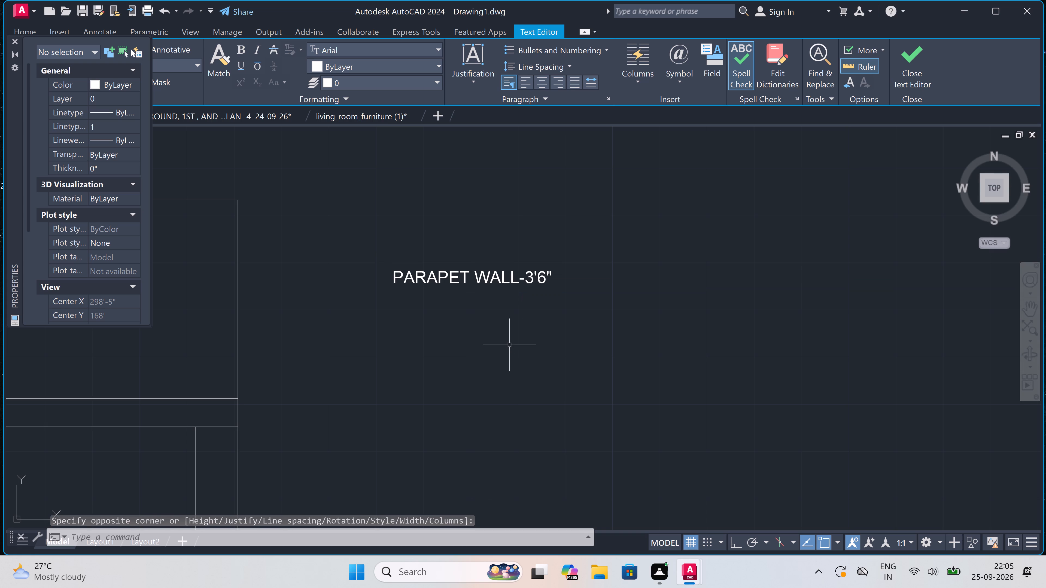
Add the multiline text label "SLAB-6"" below the parapet label, level with the section's roof slab.
key(space)
drag(399, 401, 402, 401)
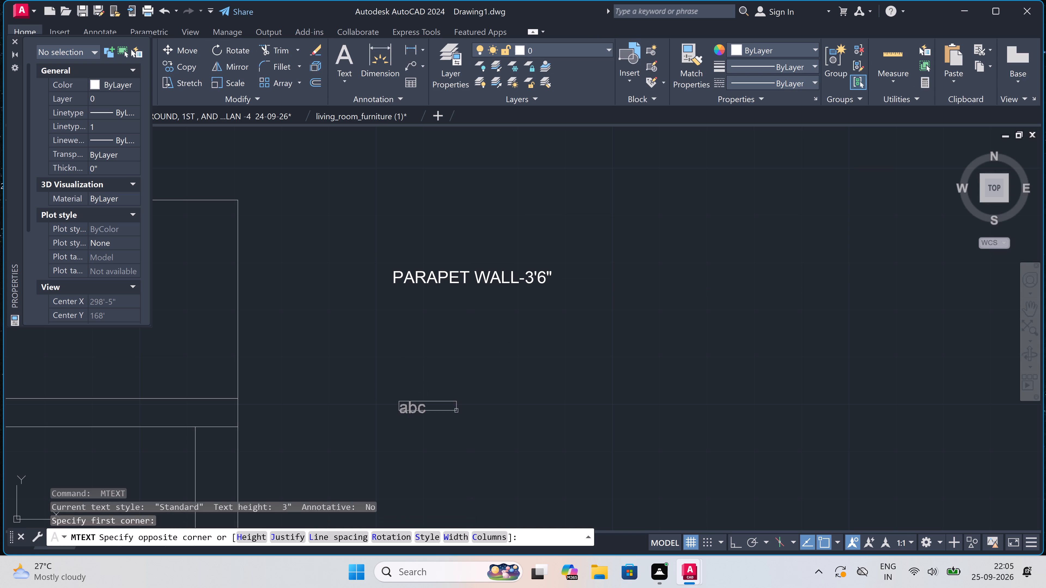
double_click(636, 426)
text(SLAB-6")
click(618, 342)
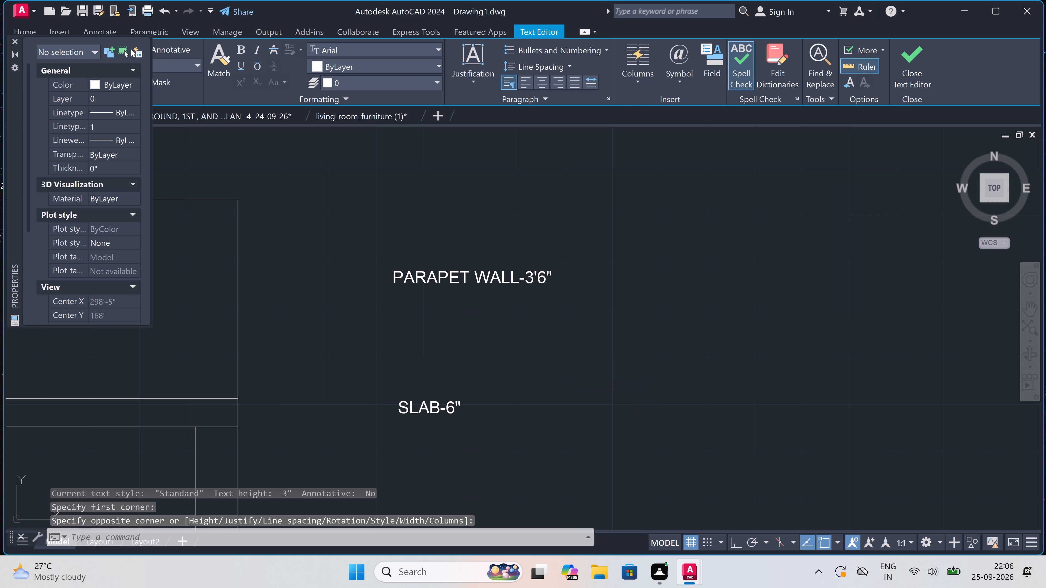
Add the multiline text label "BRICK WALL-10'" beside the section's right wall, below the slab label.
scroll(617, 341, down, 6)
scroll(603, 422, up, 3)
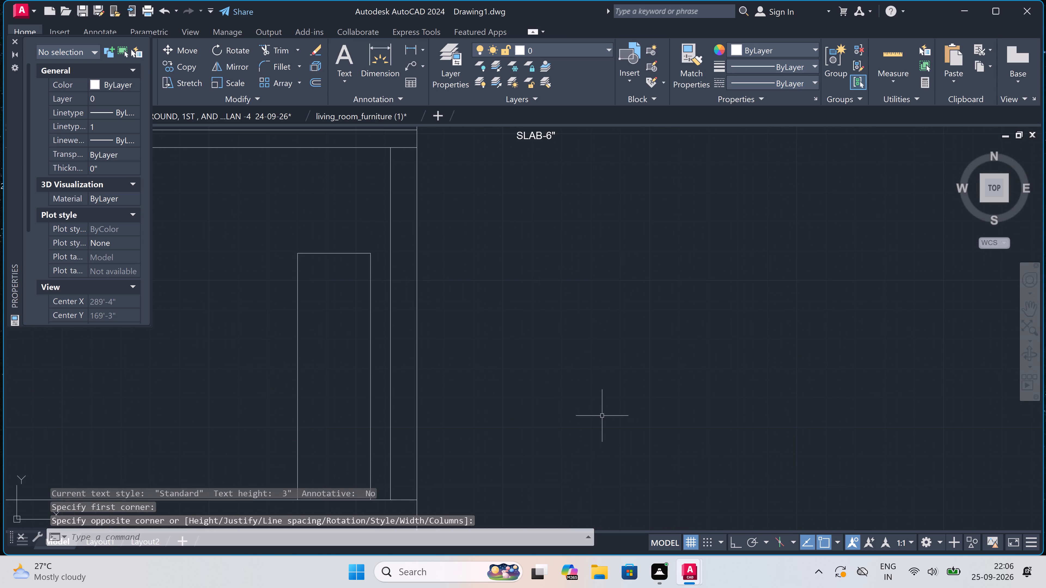
key(space)
click(501, 329)
click(672, 352)
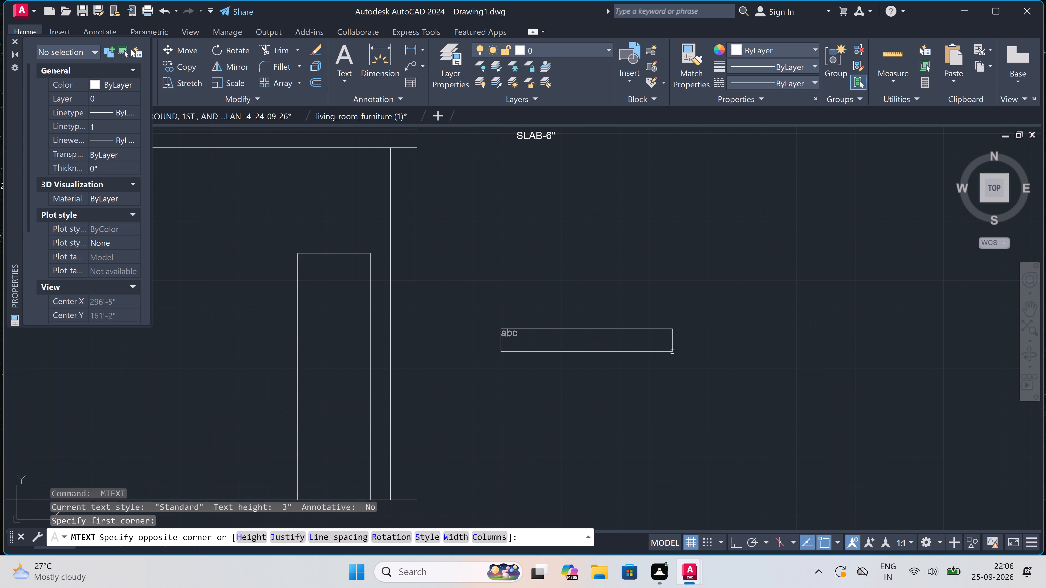
key(b)
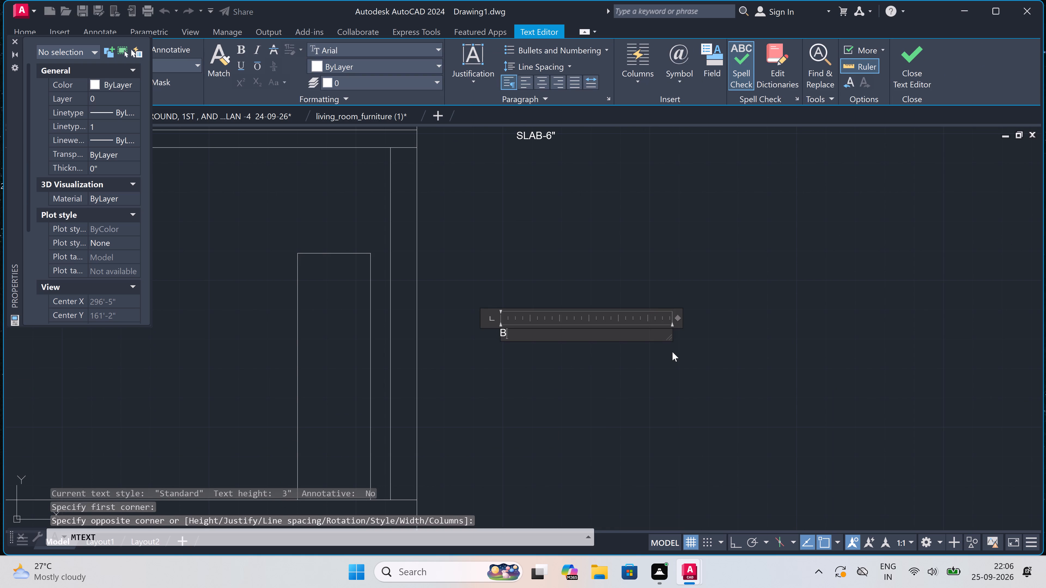
text(RI)
key(c)
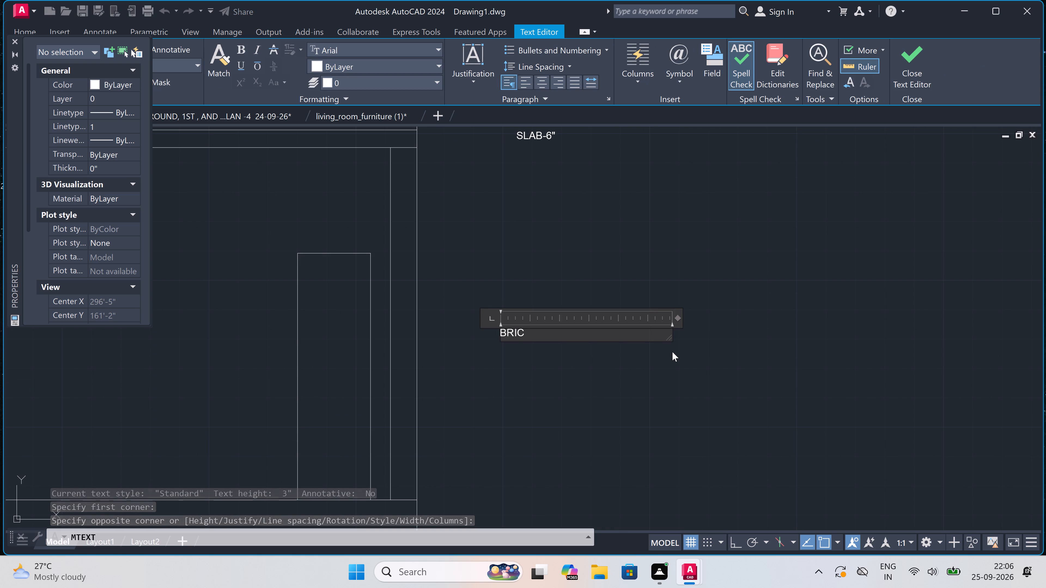
text(K WALL)
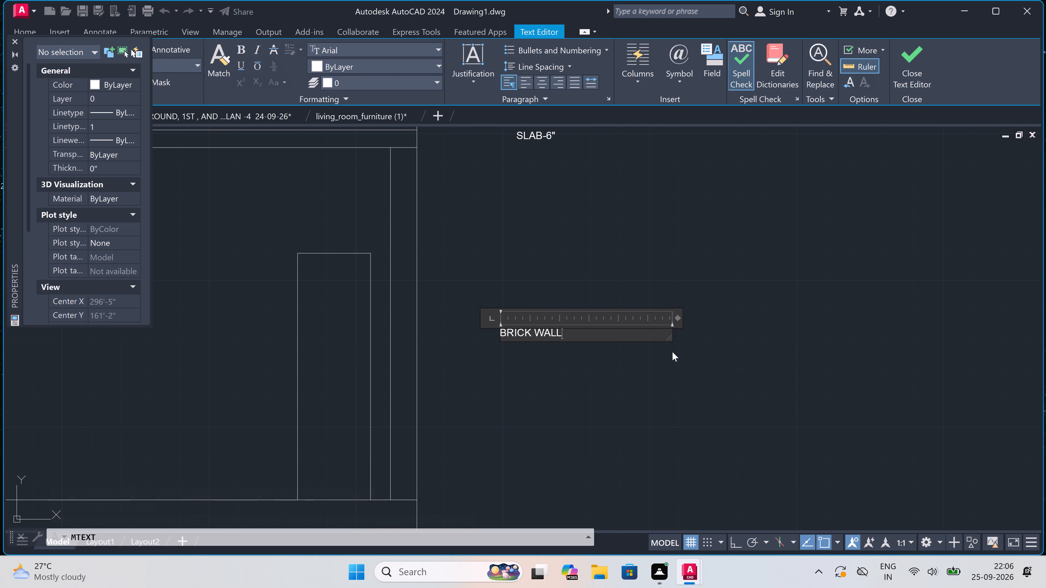
text(-10')
click(524, 385)
Add the multiline text label "GROUND LEVEL-1'6"" outside the section's right edge, beside the base band below the brick wall label.
scroll(525, 384, down, 2)
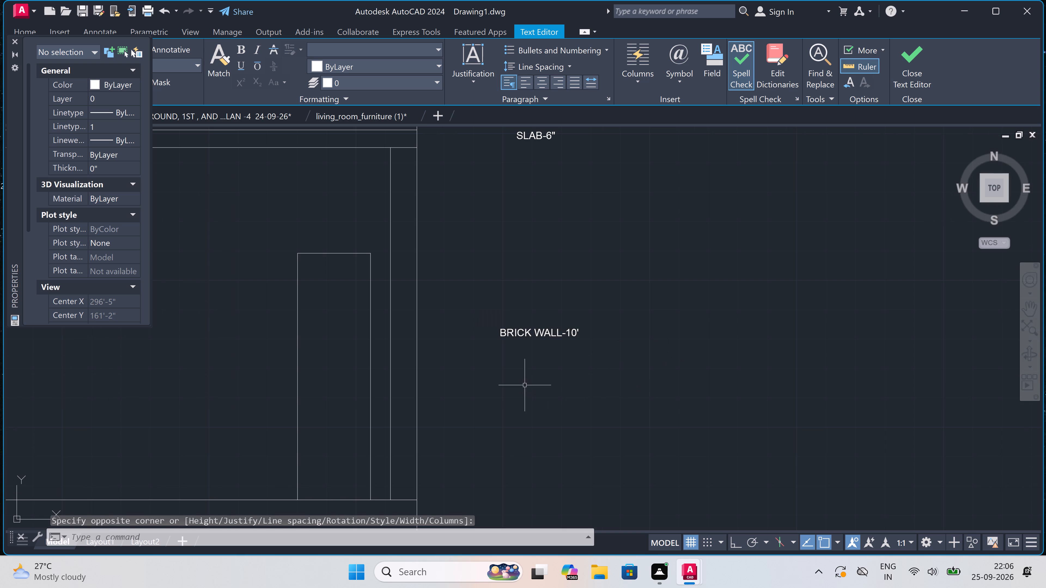
scroll(525, 382, down, 2)
scroll(522, 417, up, 3)
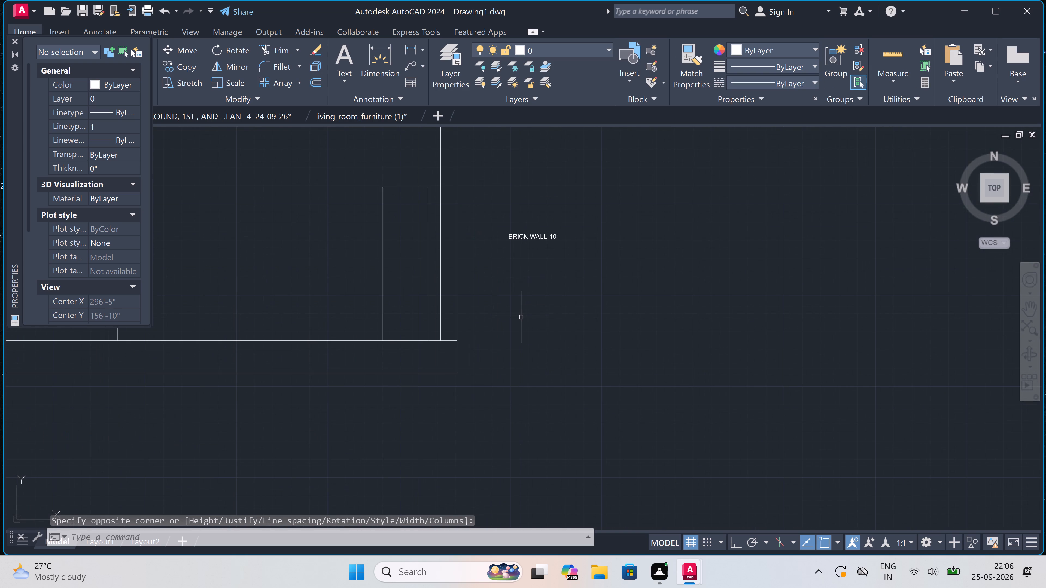
scroll(521, 327, up, 1)
key(space)
drag(469, 363, 472, 364)
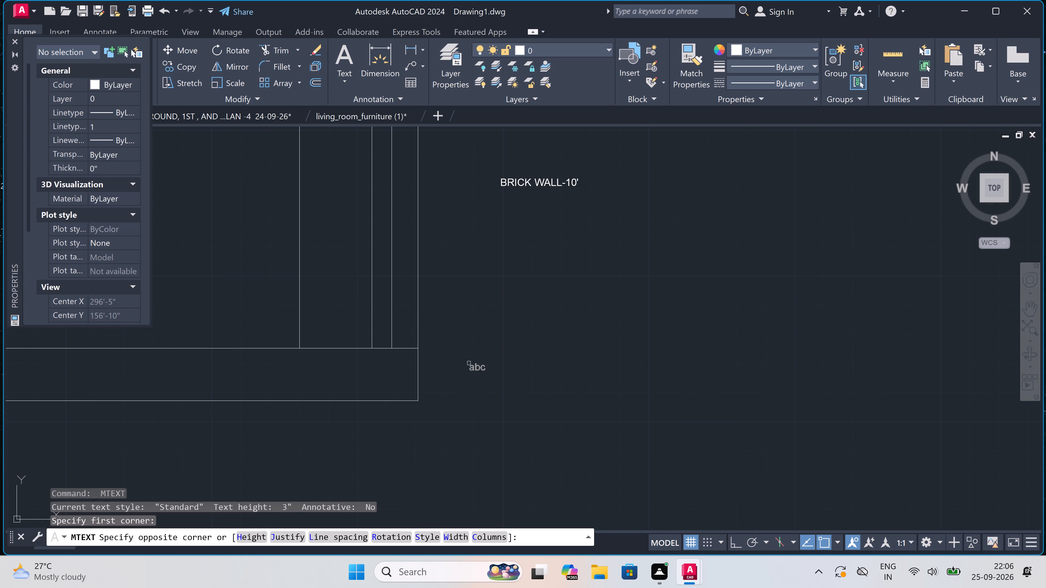
click(688, 391)
text(GROUND LEVEL-)
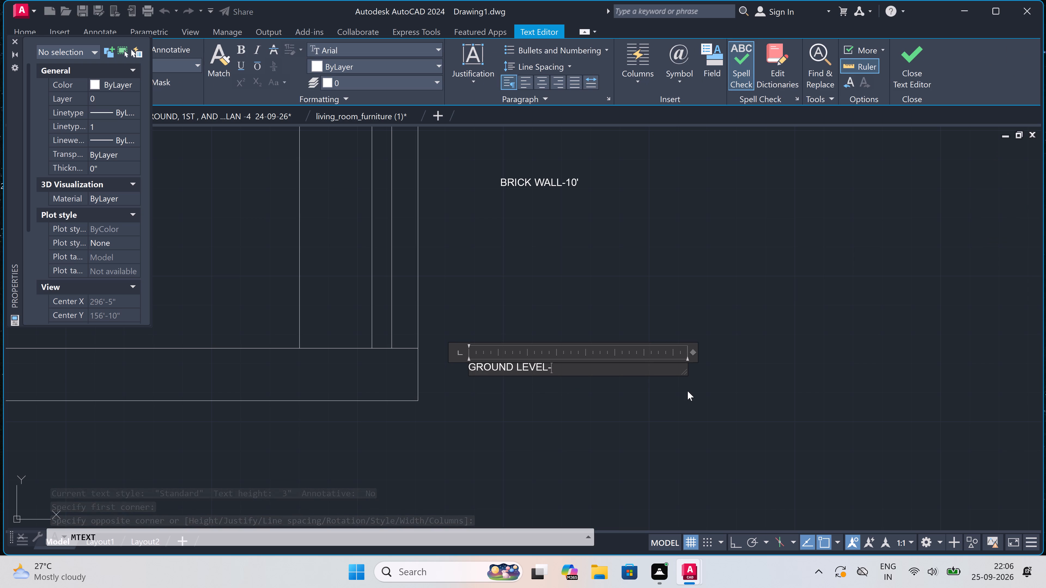
text(1'6")
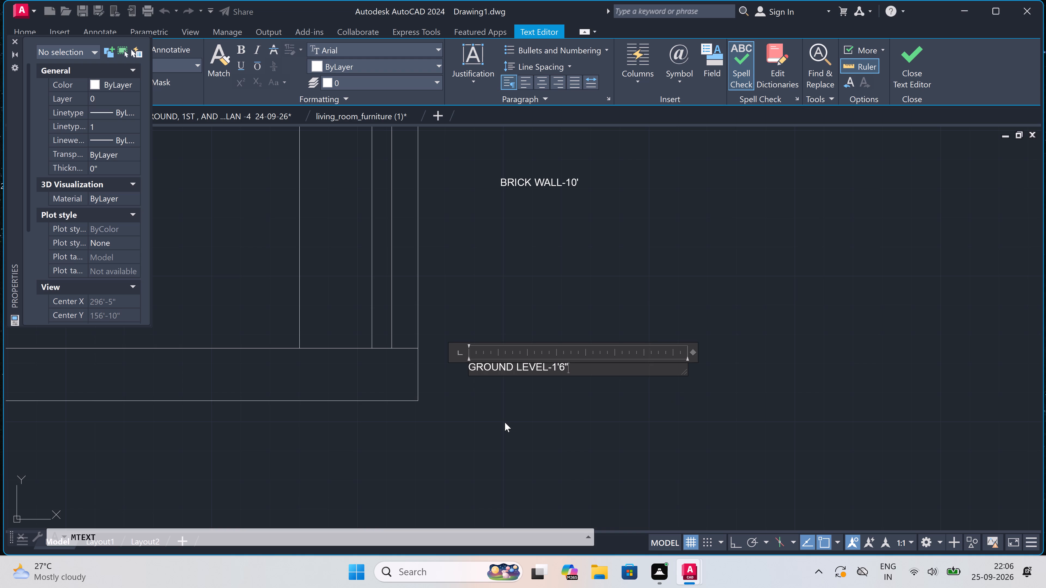
click(505, 422)
Set the text height of the parapet wall, slab, brick wall and ground level labels to 8".
scroll(506, 415, down, 2)
scroll(520, 259, down, 1)
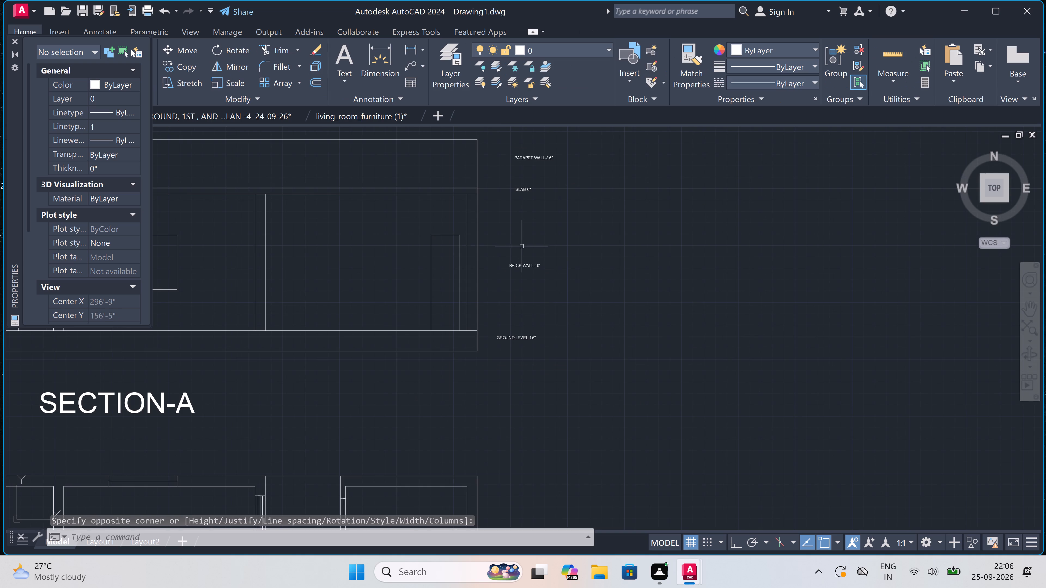
drag(559, 139, 555, 146)
click(496, 379)
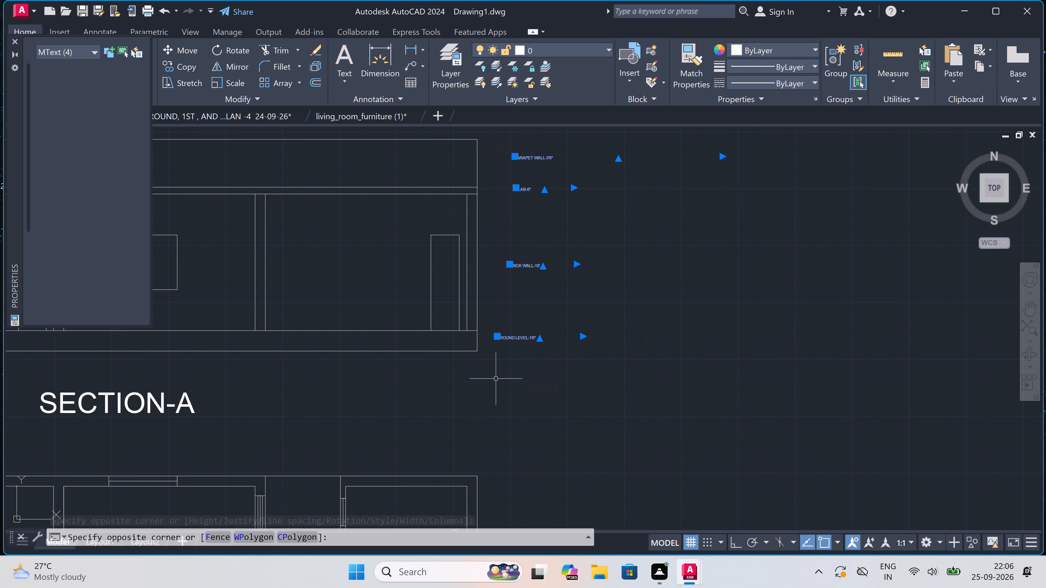
click(123, 312)
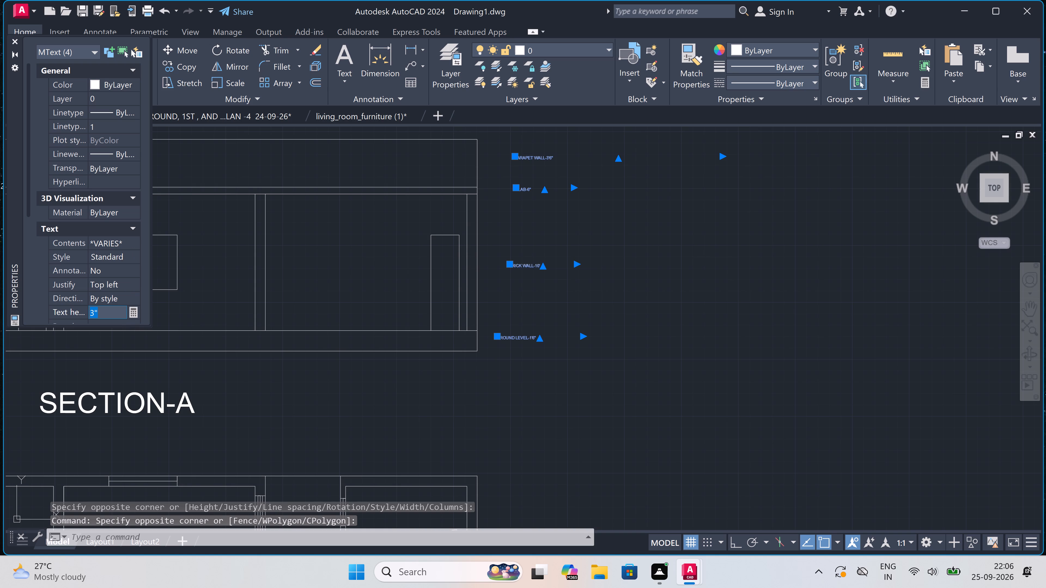
key(BackSpace)
text(8")
click(345, 312)
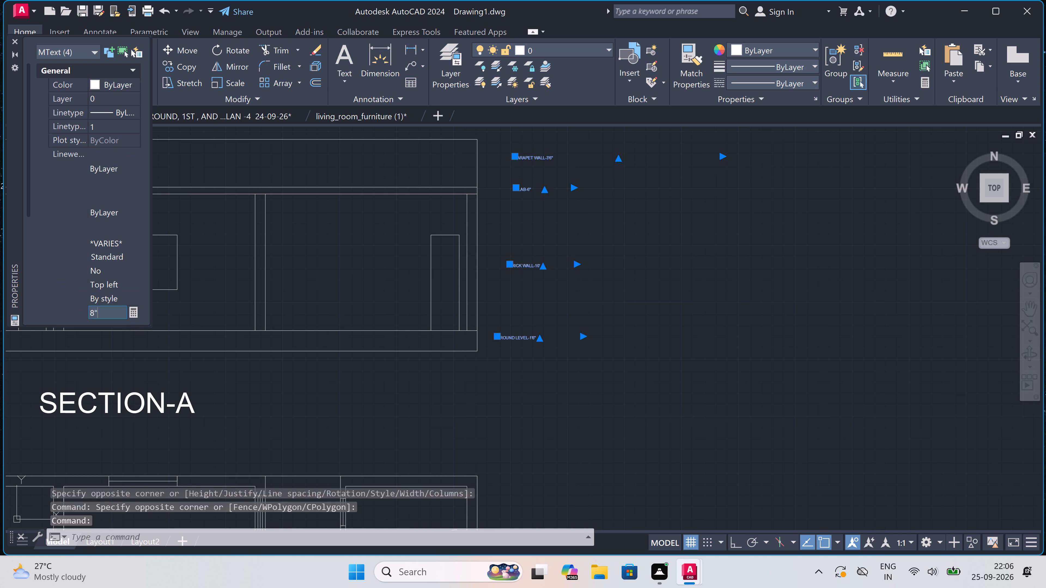
key(Escape)
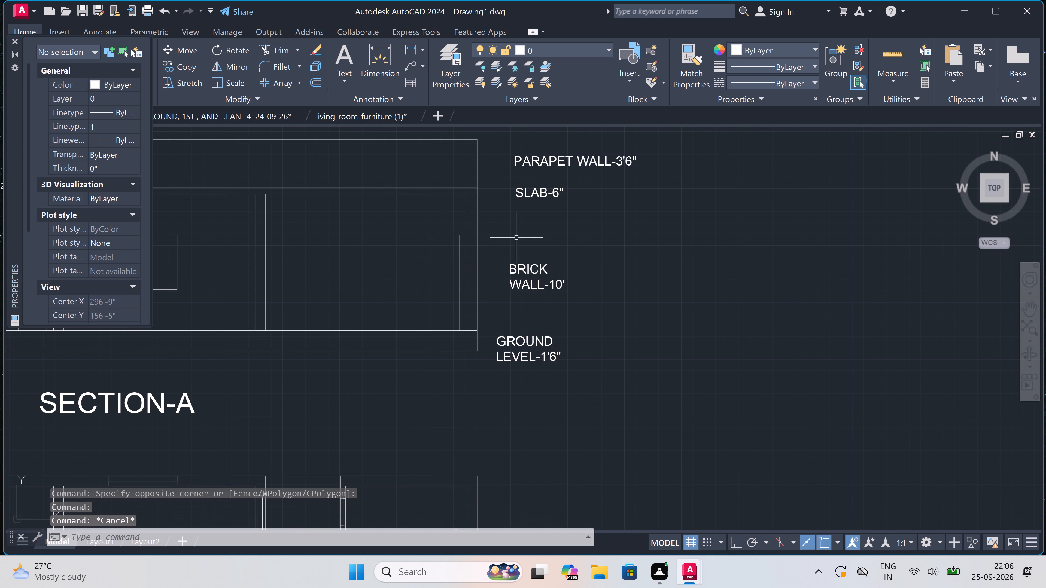
Draw a short horizontal pointer line, with Ortho on, from the parapet's right edge towards the PARAPET WALL label.
key(l)
key(space)
scroll(482, 156, up, 1)
drag(472, 165, 477, 165)
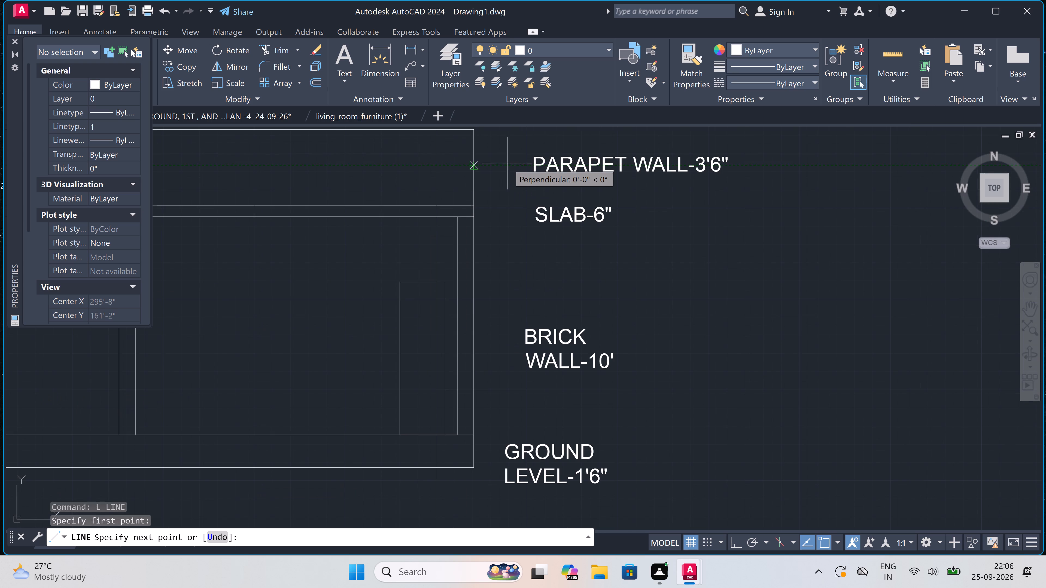
key(F8)
click(512, 165)
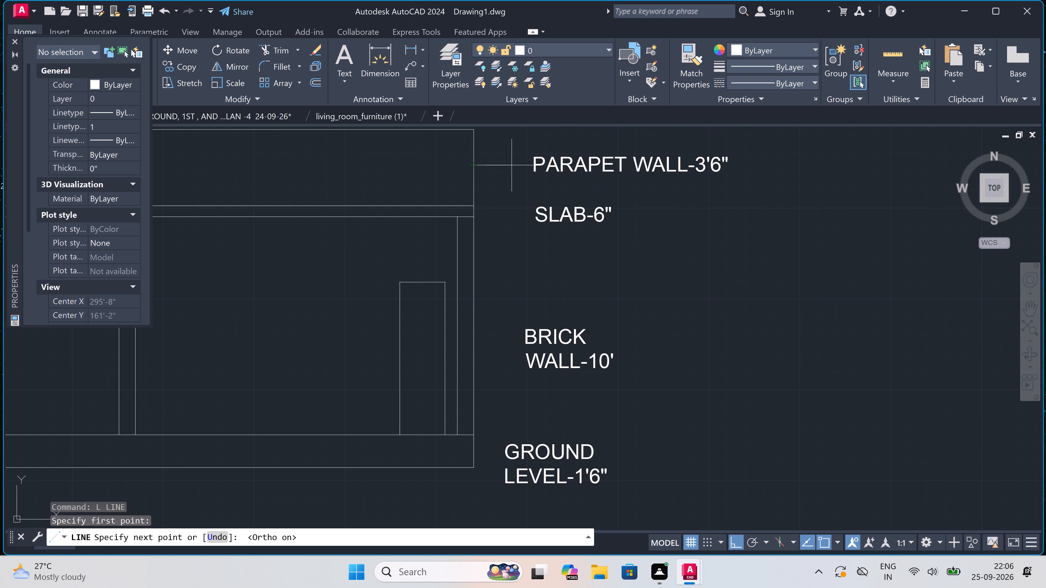
key(Escape)
Draw a horizontal pointer line from inside the roof slab's right end, between its two edges, towards the SLAB label.
key(space)
scroll(477, 204, up, 1)
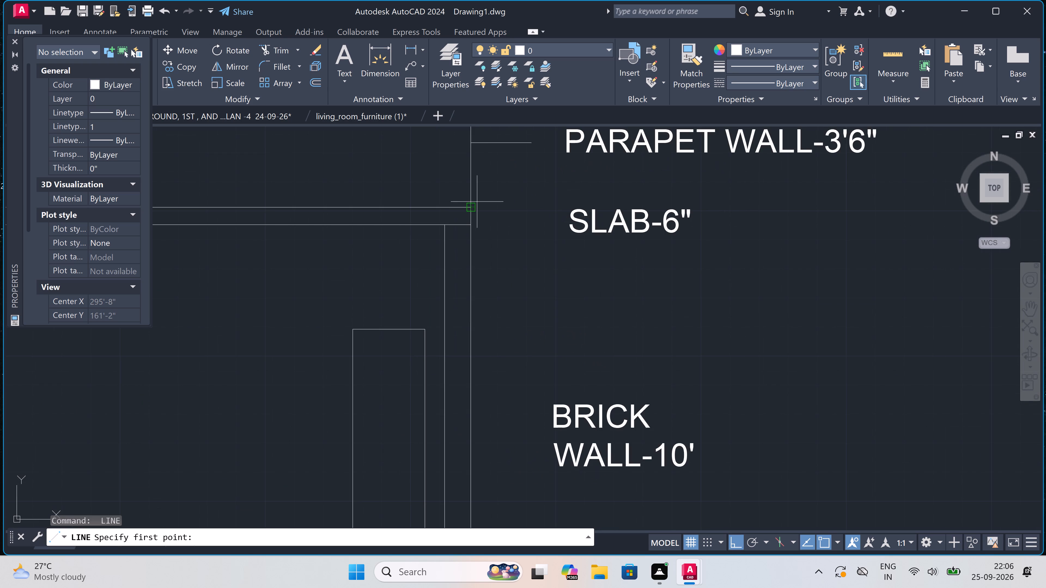
scroll(477, 204, up, 2)
drag(436, 232, 439, 232)
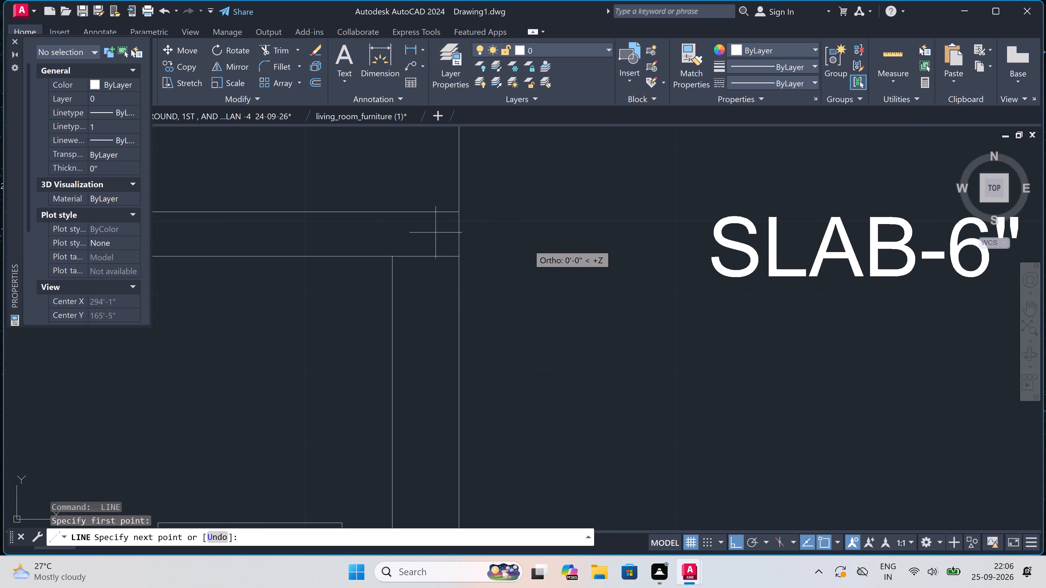
click(665, 230)
key(Escape)
Draw a horizontal pointer line from the section's right wall edge to just before the BRICK WALL label.
scroll(601, 179, down, 2)
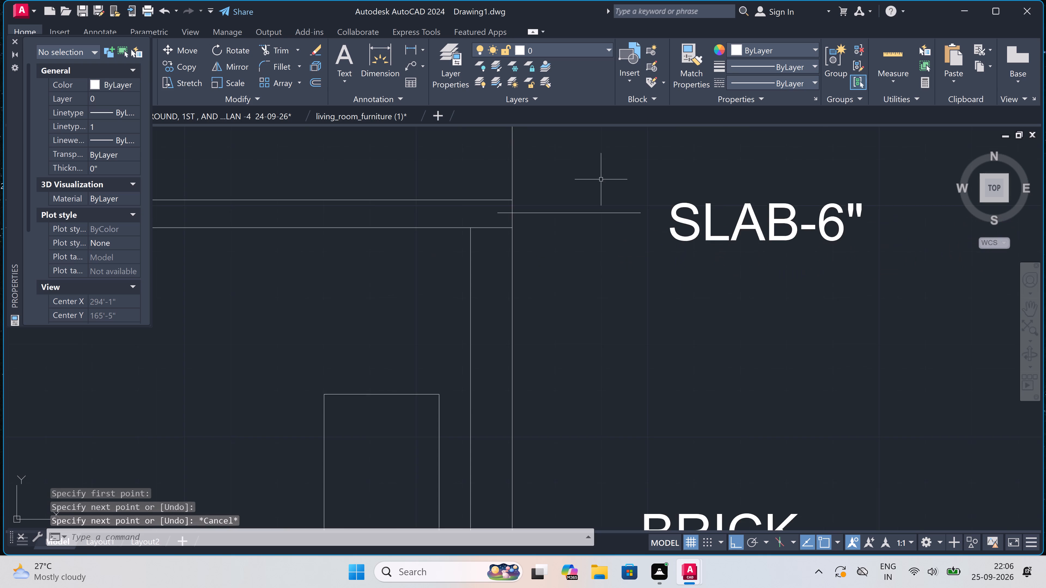
scroll(600, 179, down, 2)
scroll(604, 274, up, 3)
key(space)
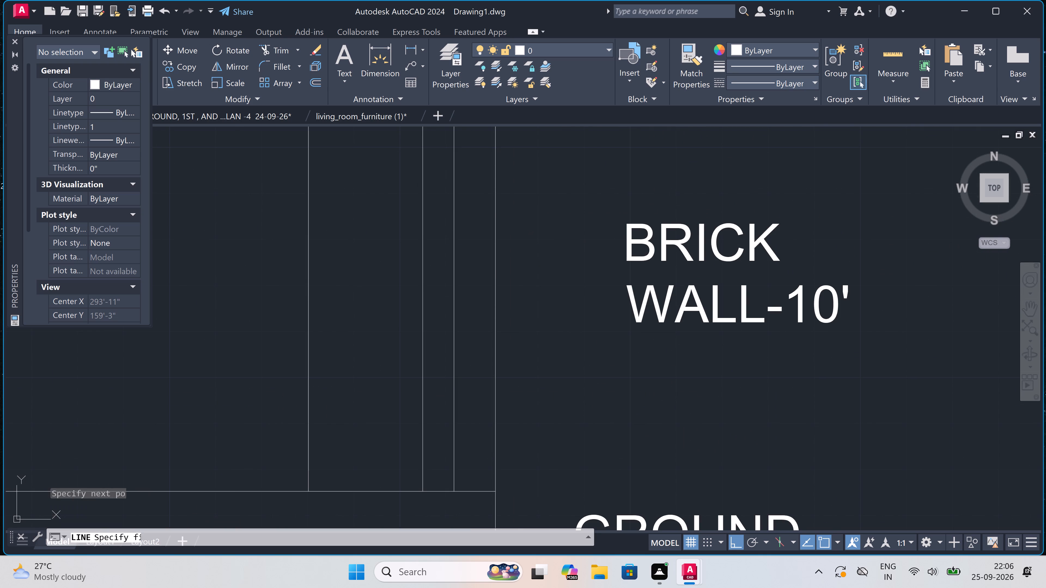
drag(494, 244, 497, 244)
click(609, 243)
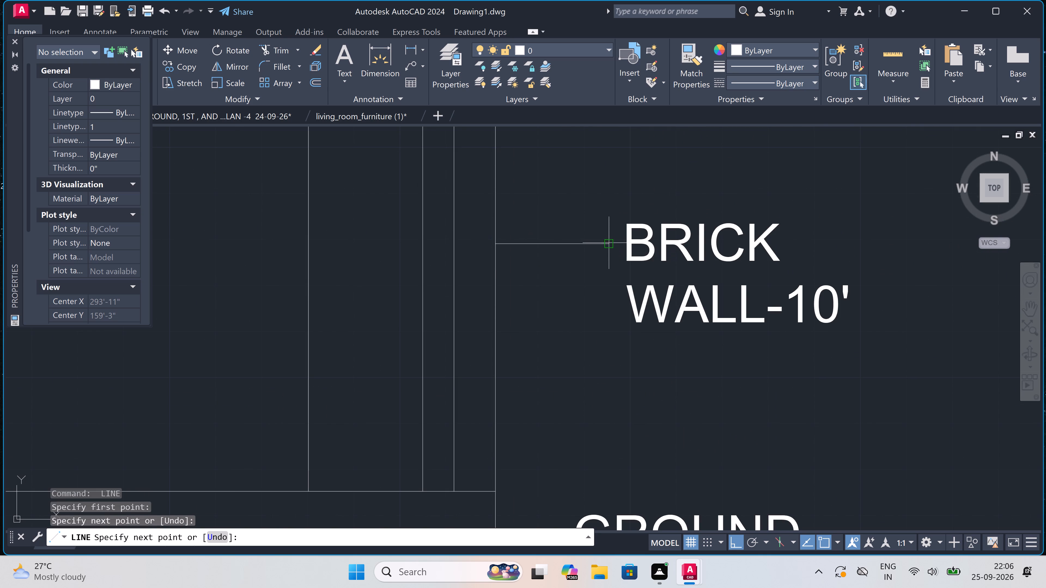
key(Escape)
Draw a horizontal pointer line about 1'-2" long from inside the base band's right end towards the GROUND LEVEL label.
scroll(566, 211, down, 3)
scroll(566, 334, up, 3)
key(space)
drag(476, 330, 490, 330)
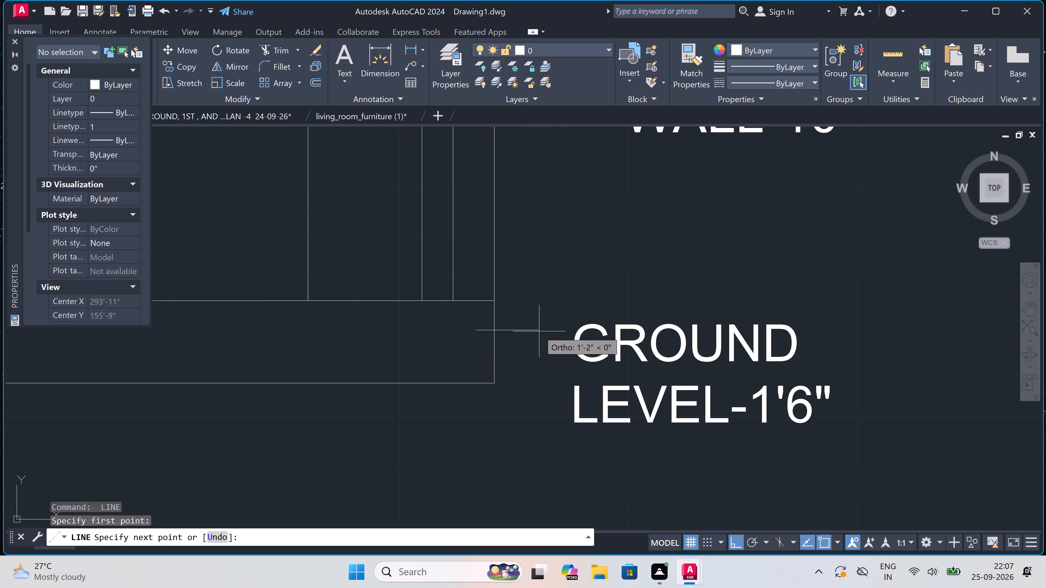
click(539, 331)
key(Escape)
Review the labelled section together with the elevation and the floor plans below.
scroll(526, 305, down, 3)
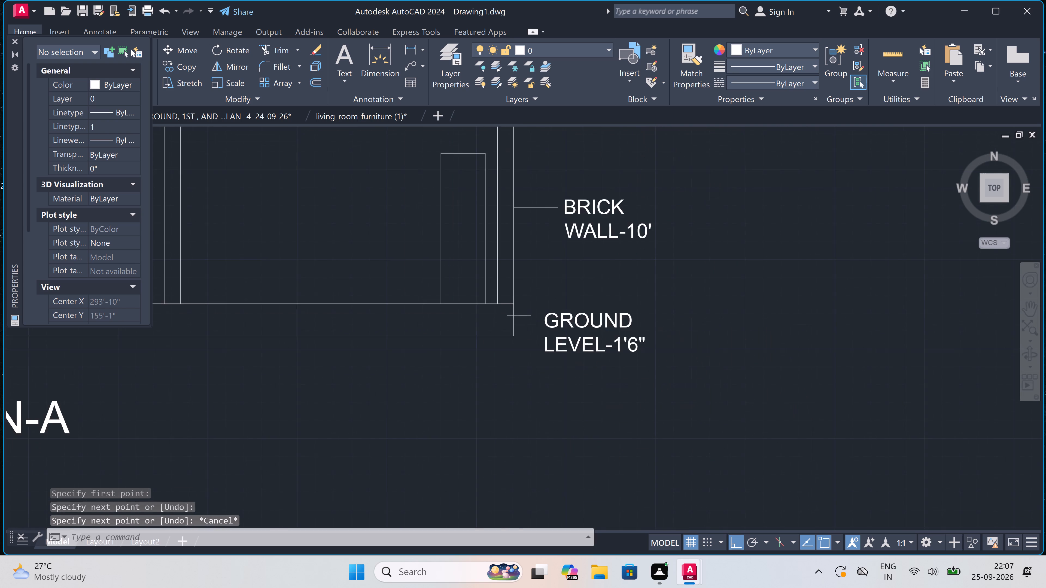
scroll(526, 305, down, 3)
scroll(458, 278, up, 2)
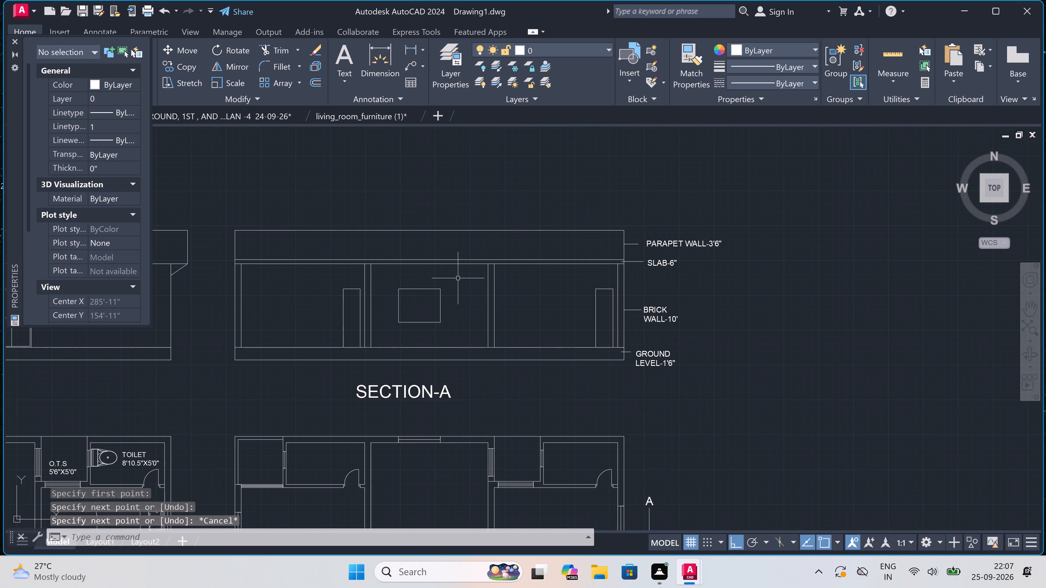
scroll(458, 278, down, 3)
scroll(419, 305, up, 2)
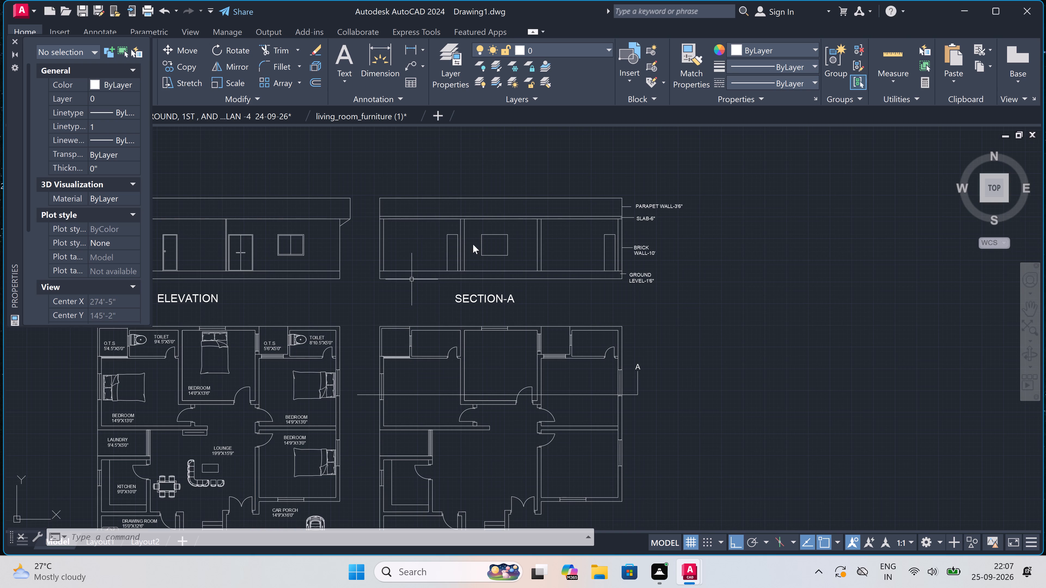
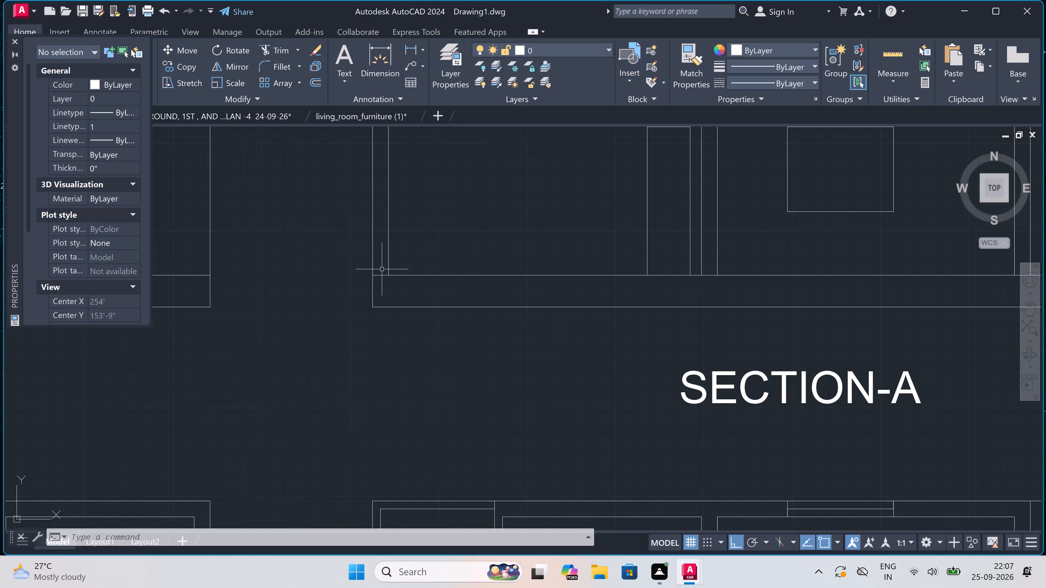
Draw a small closed triangle of three lines, with Ortho off, inside the lower corner at the left end of the section's base band.
scroll(390, 312, up, 3)
key(l)
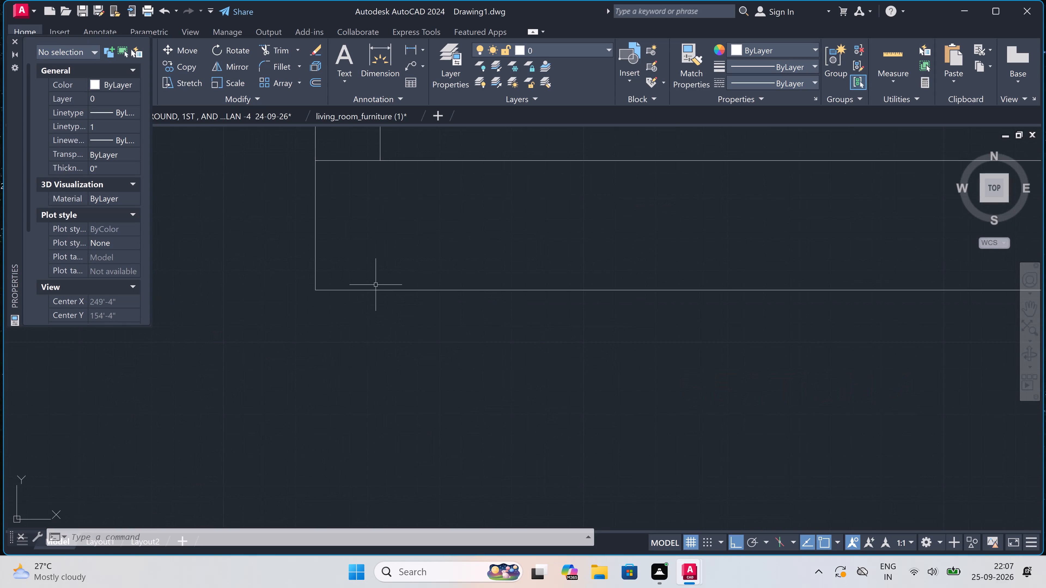
key(space)
scroll(337, 240, up, 1)
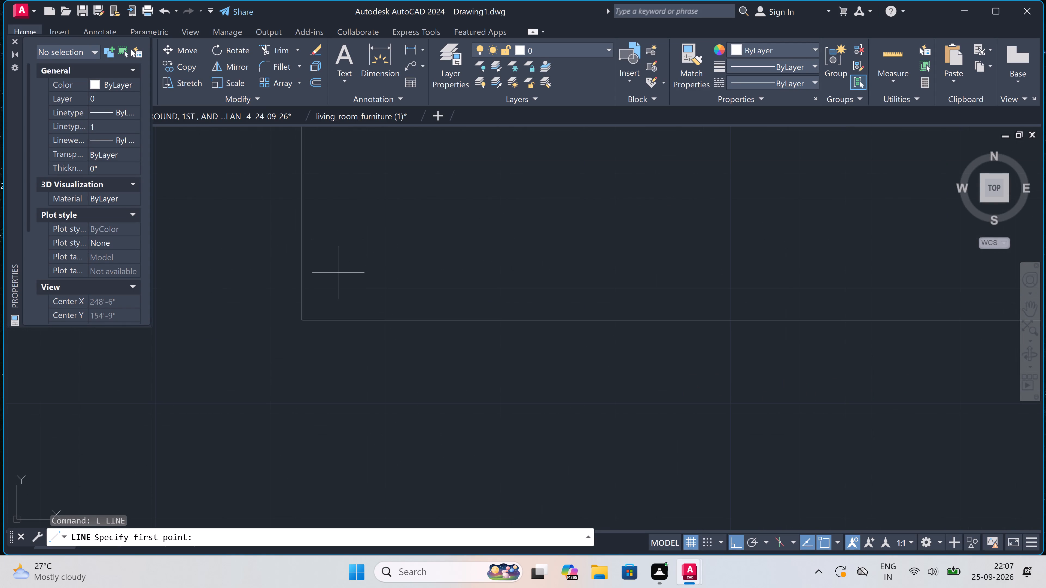
drag(326, 268, 329, 272)
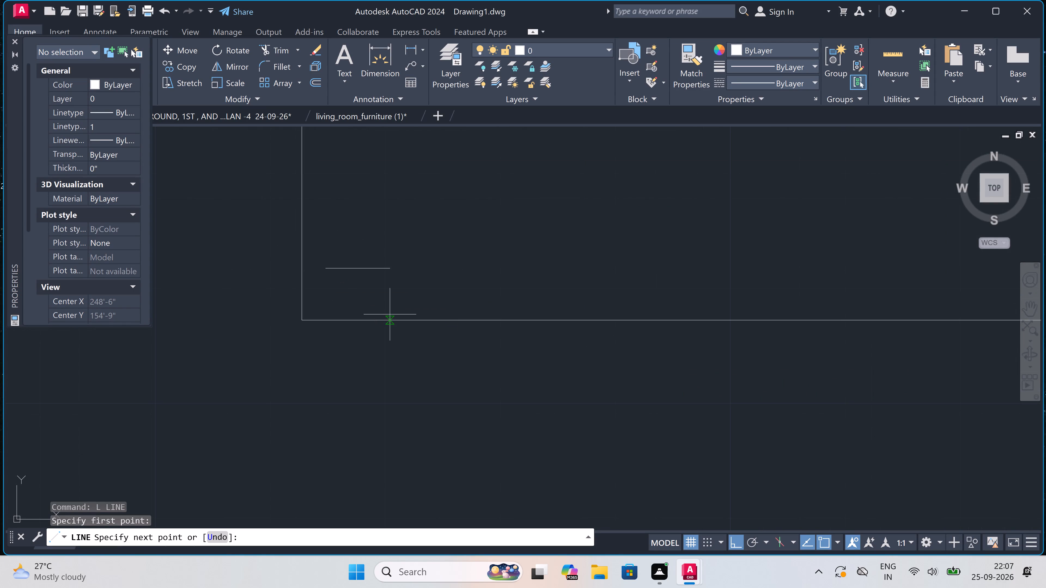
key(F8)
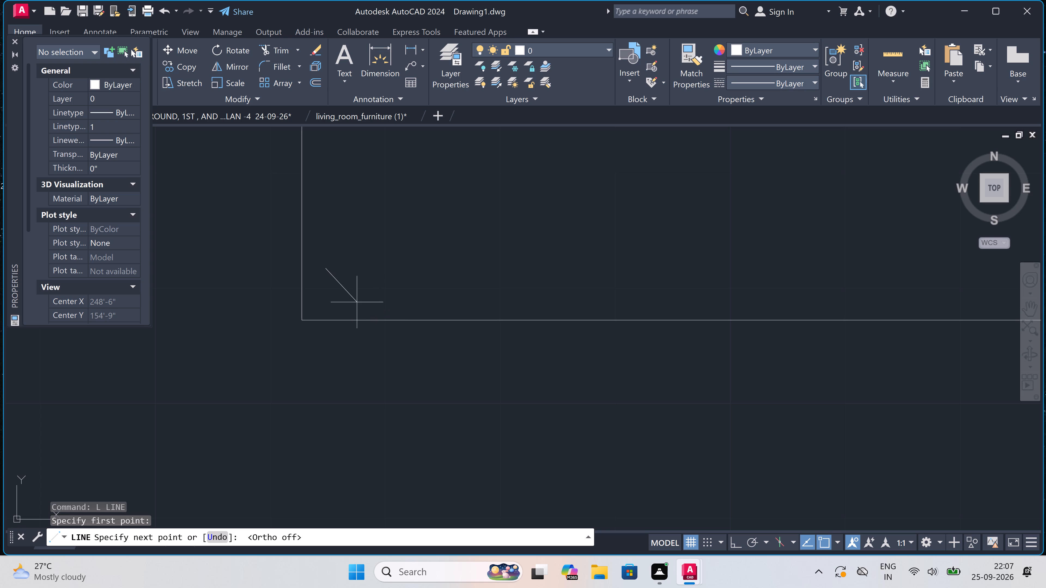
click(367, 305)
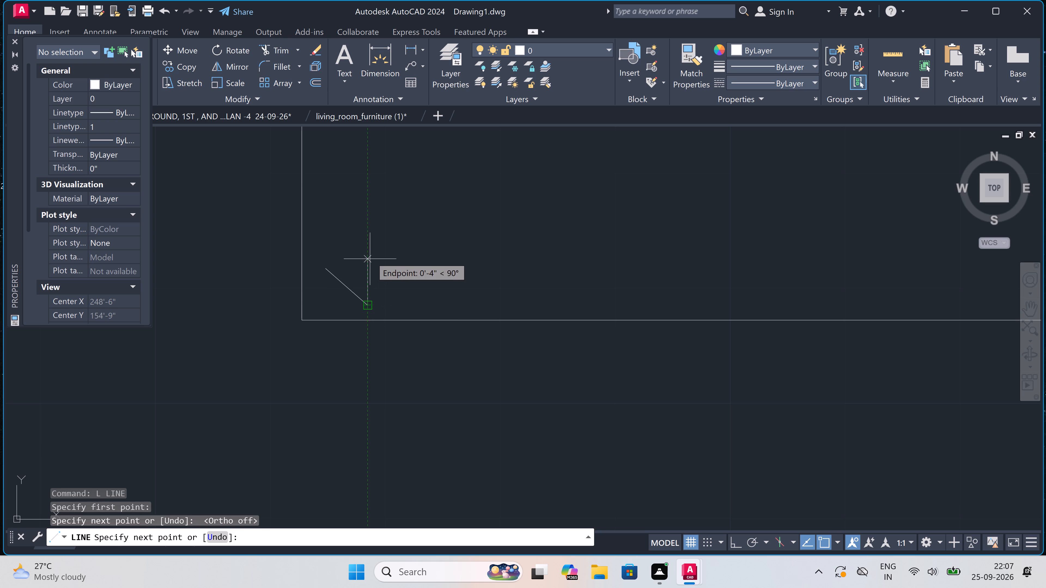
click(373, 250)
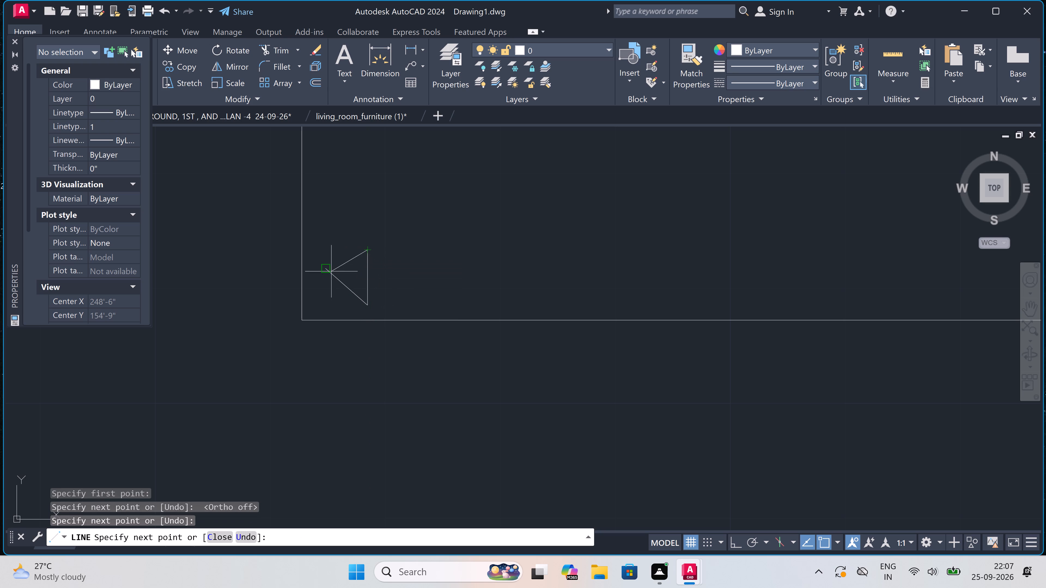
click(329, 271)
key(Escape)
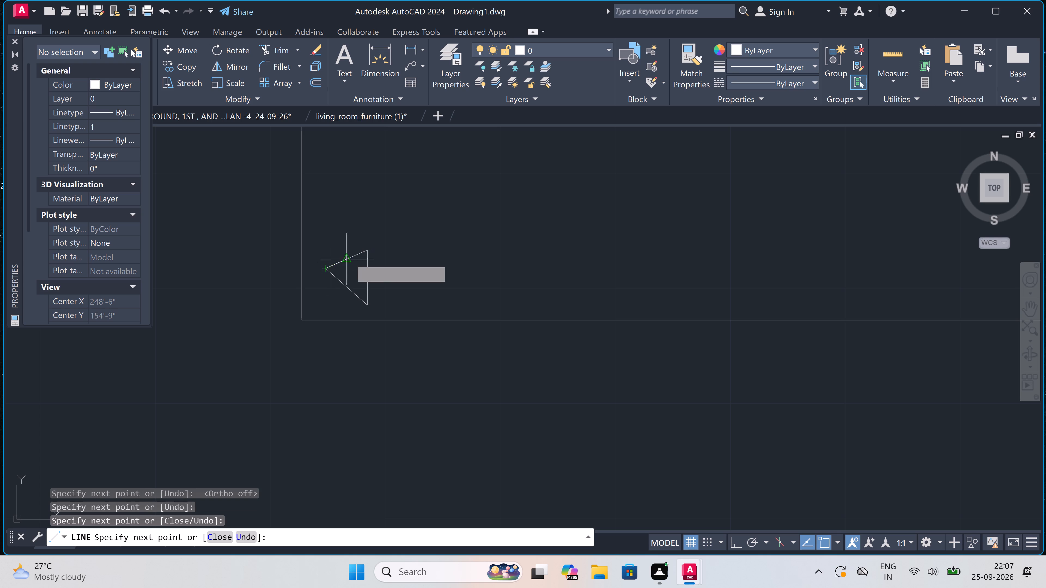
Copy the triangle to seven spots in two staggered rows at the left end of the section's base band.
drag(389, 228, 382, 239)
click(336, 298)
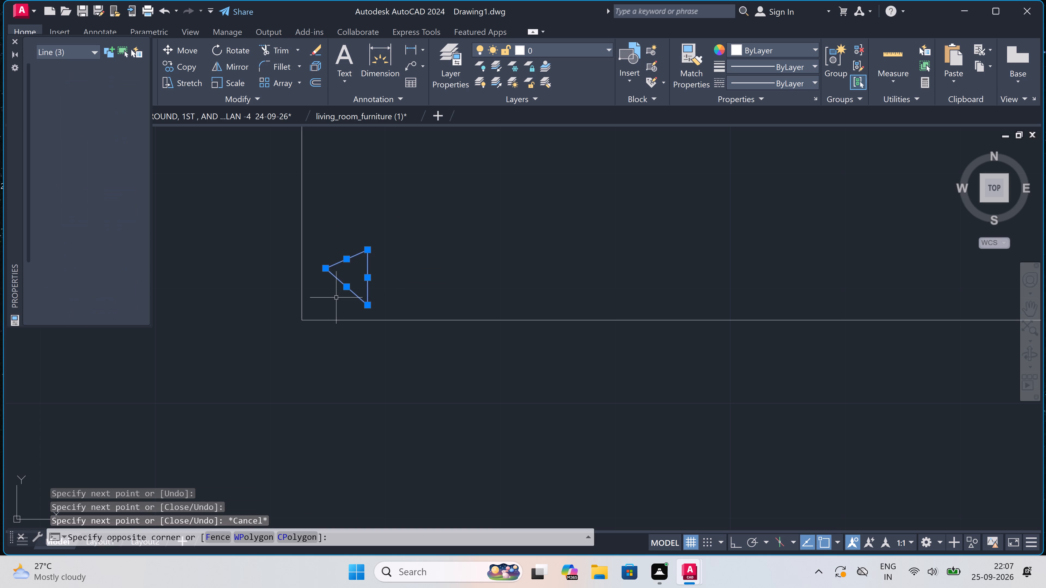
click(186, 65)
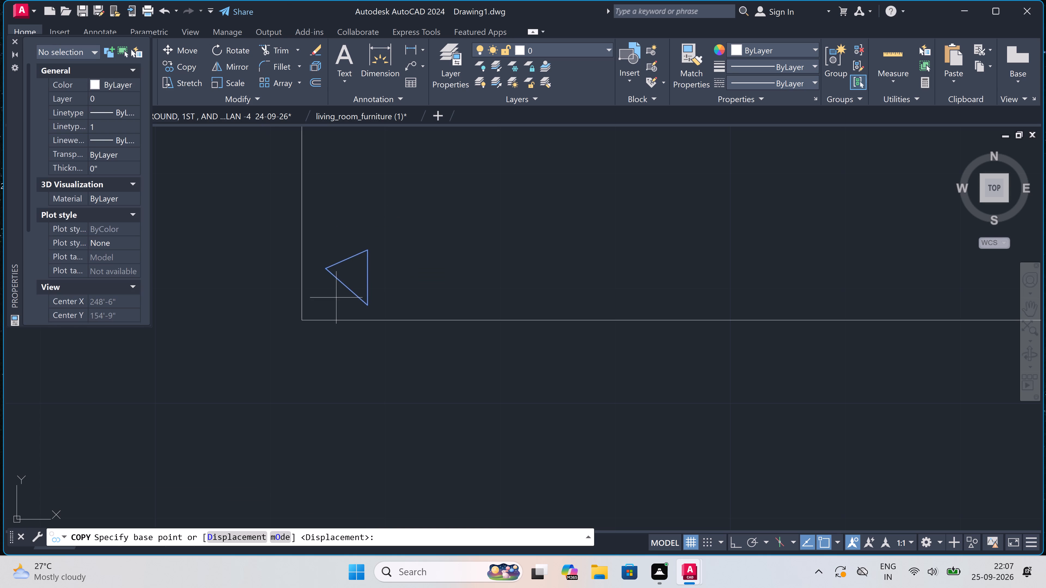
click(352, 270)
scroll(357, 260, down, 2)
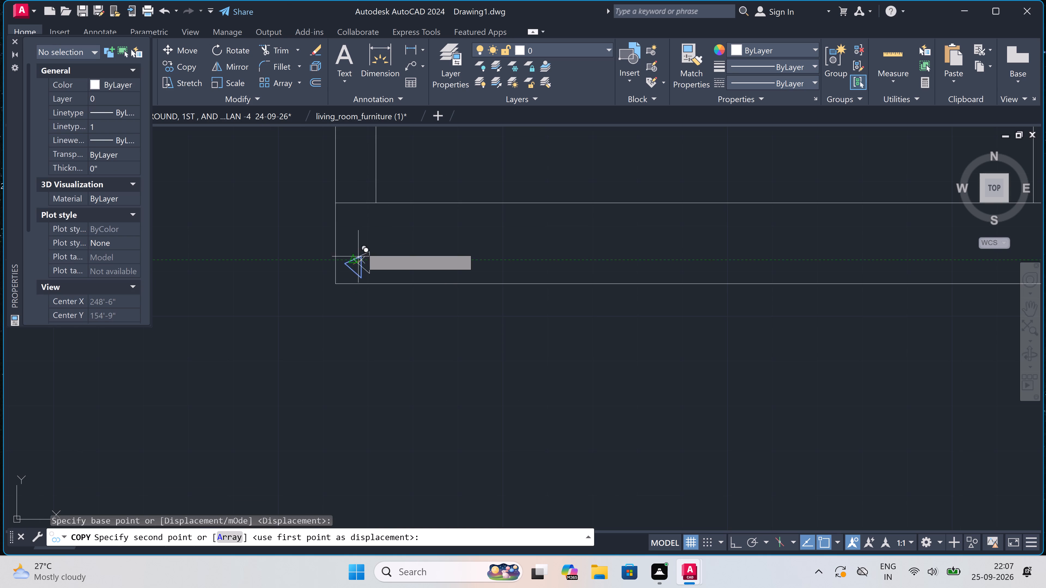
drag(381, 224, 384, 224)
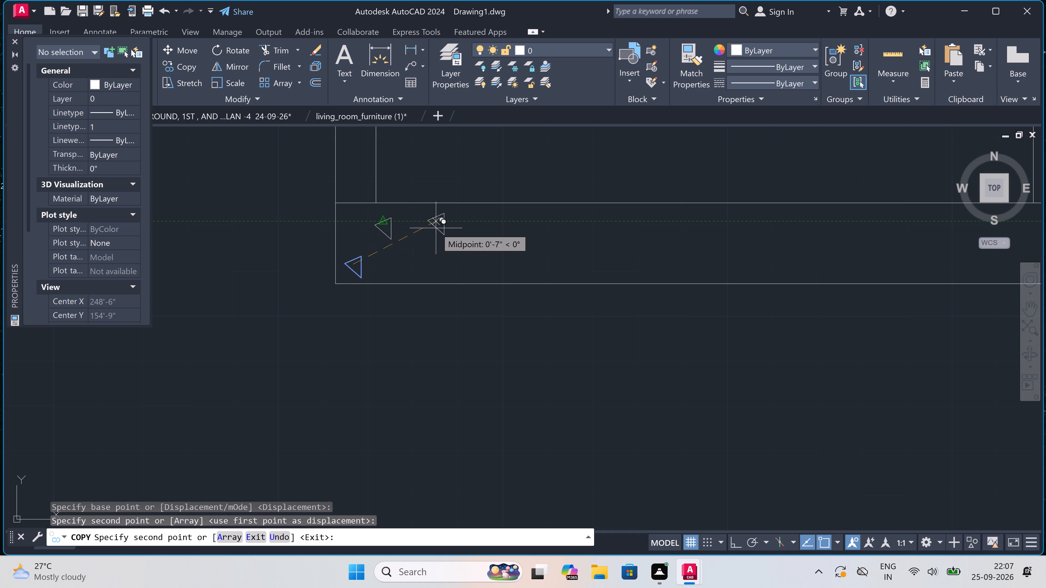
drag(437, 228, 448, 230)
click(600, 226)
click(535, 226)
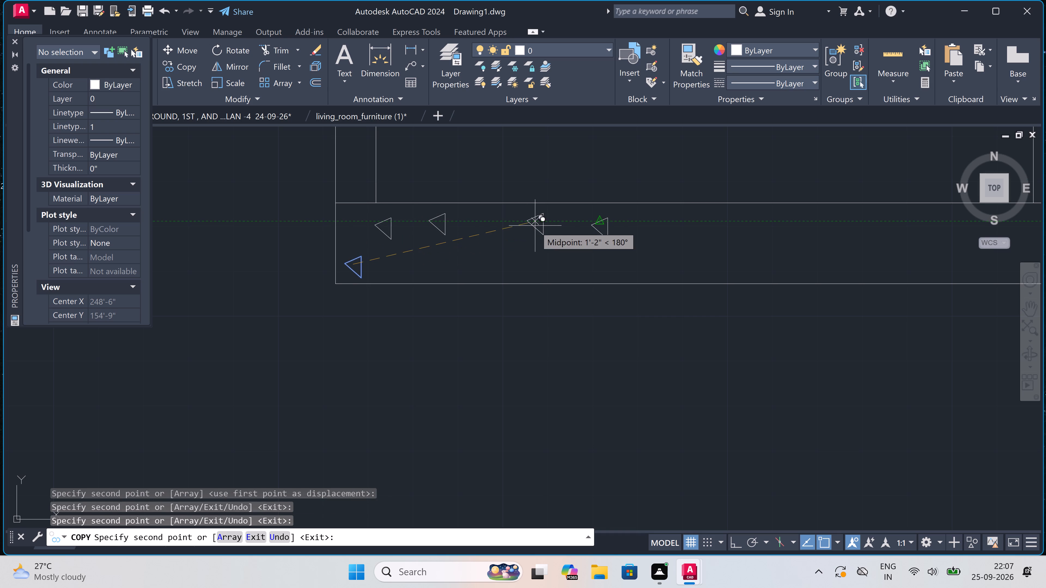
drag(426, 261, 431, 262)
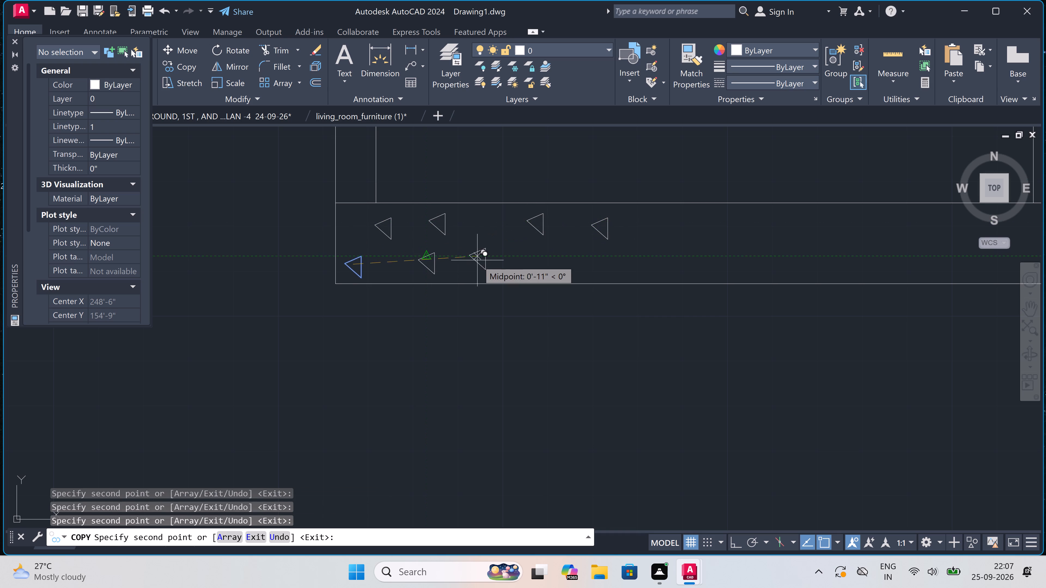
click(478, 260)
click(564, 266)
Scatter more triangle copies along both rows of the base band up to the first door, undoing the overlapping one and filling the lower row's gap.
scroll(478, 255, down, 3)
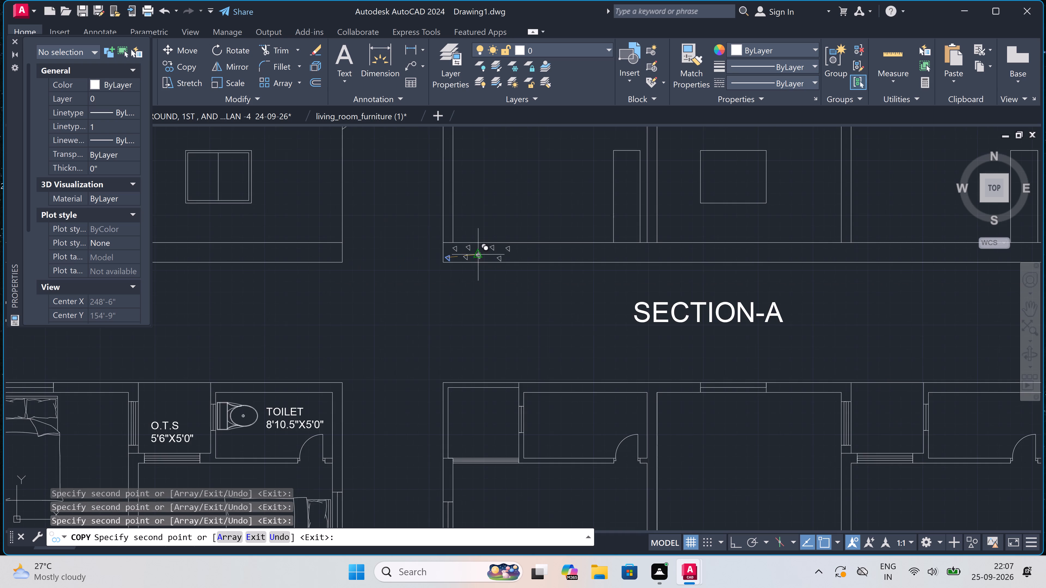
scroll(526, 256, up, 3)
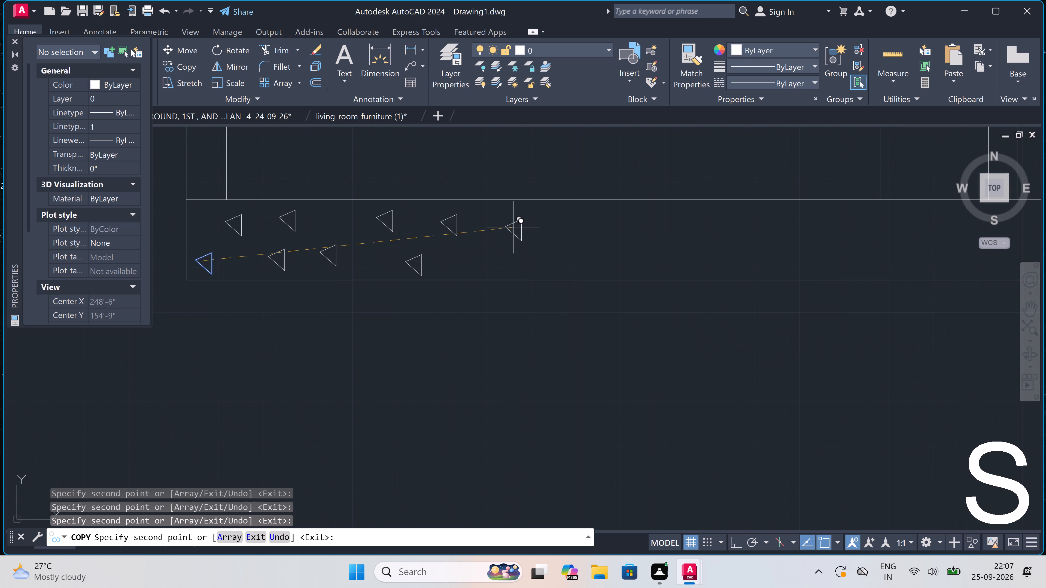
double_click(513, 227)
click(582, 216)
drag(583, 216, 586, 216)
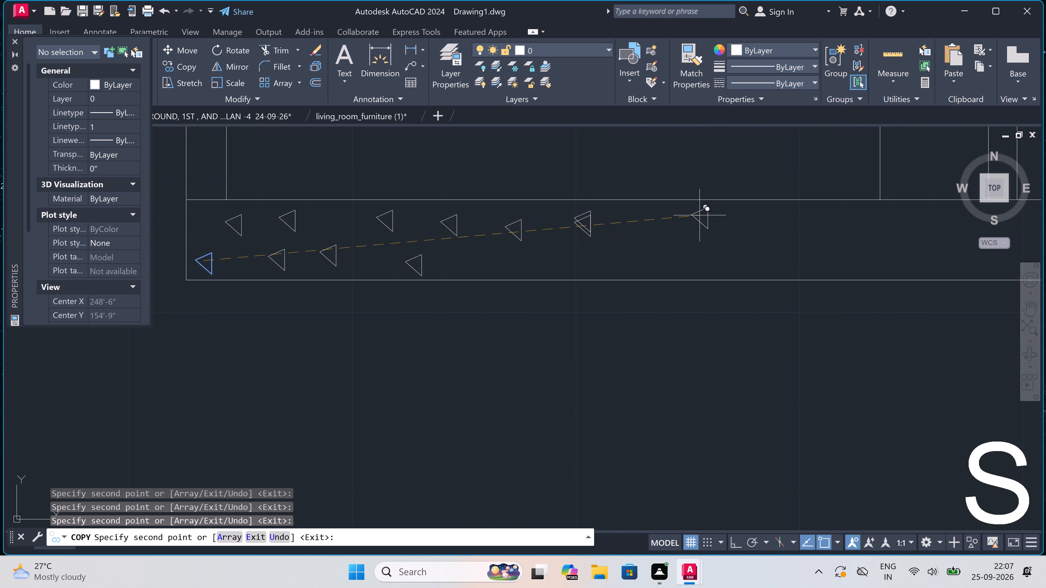
key(ctrl+z)
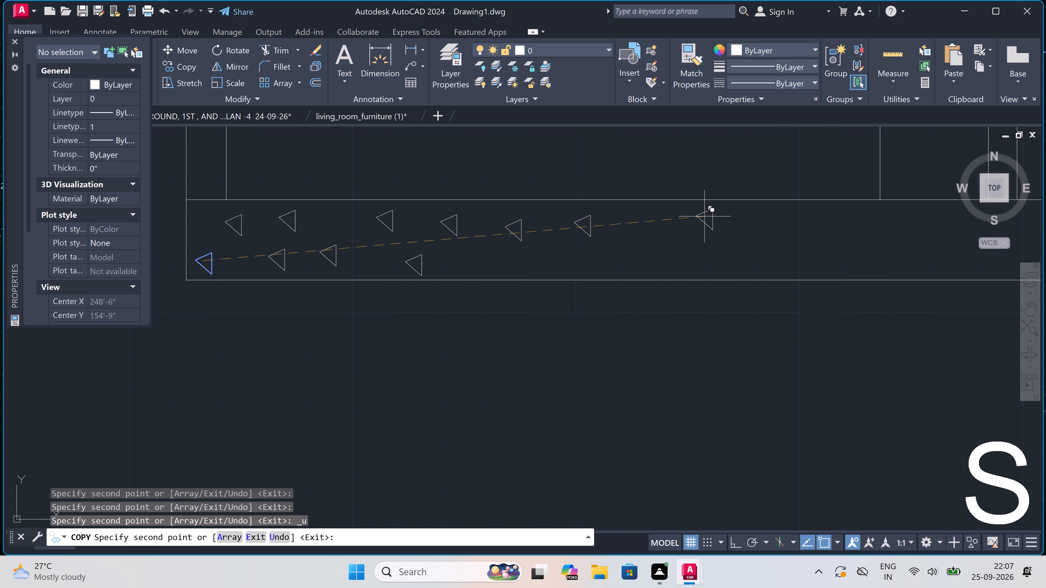
click(646, 252)
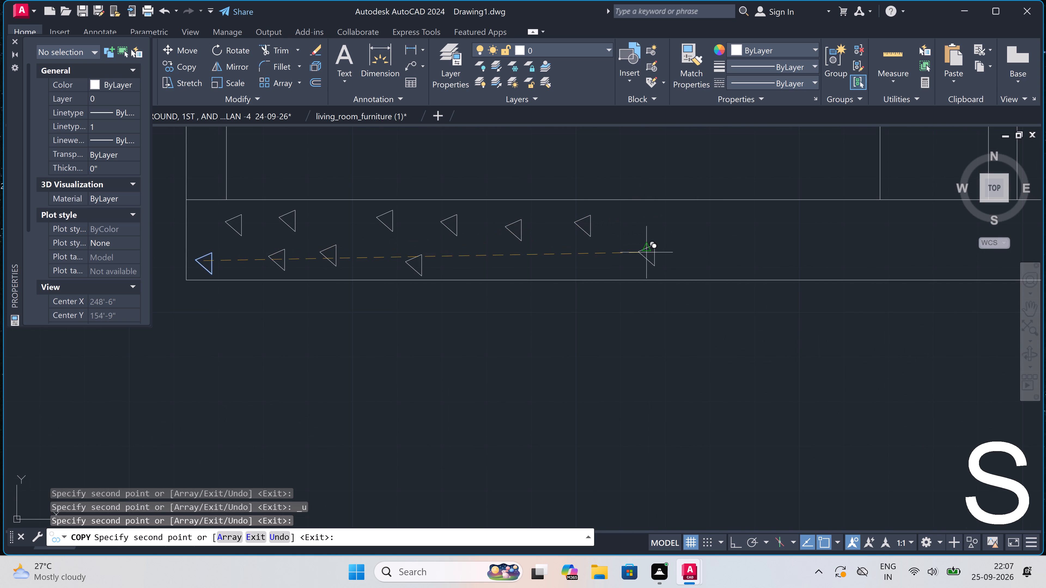
click(700, 228)
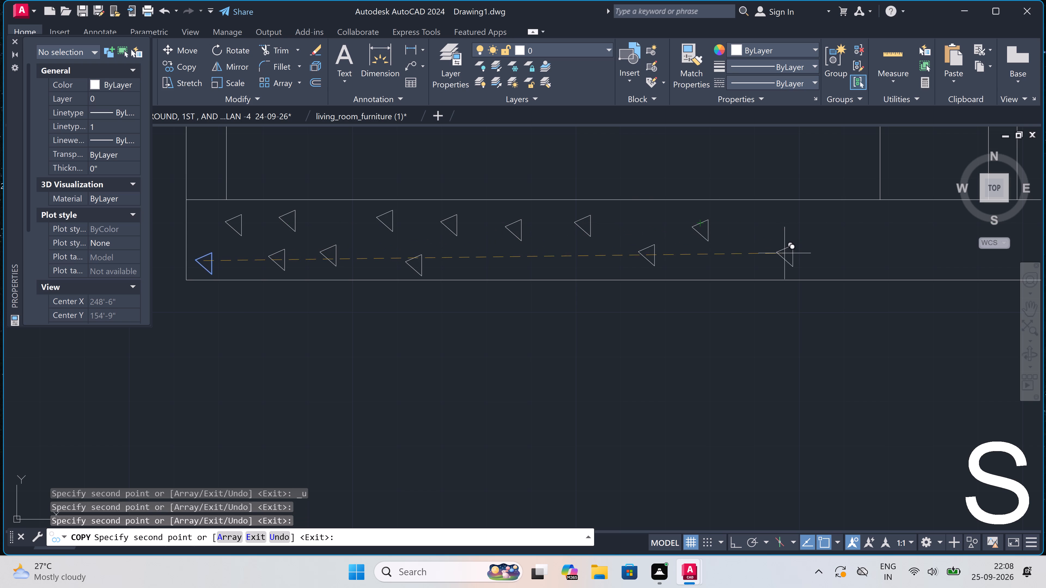
click(779, 250)
click(844, 213)
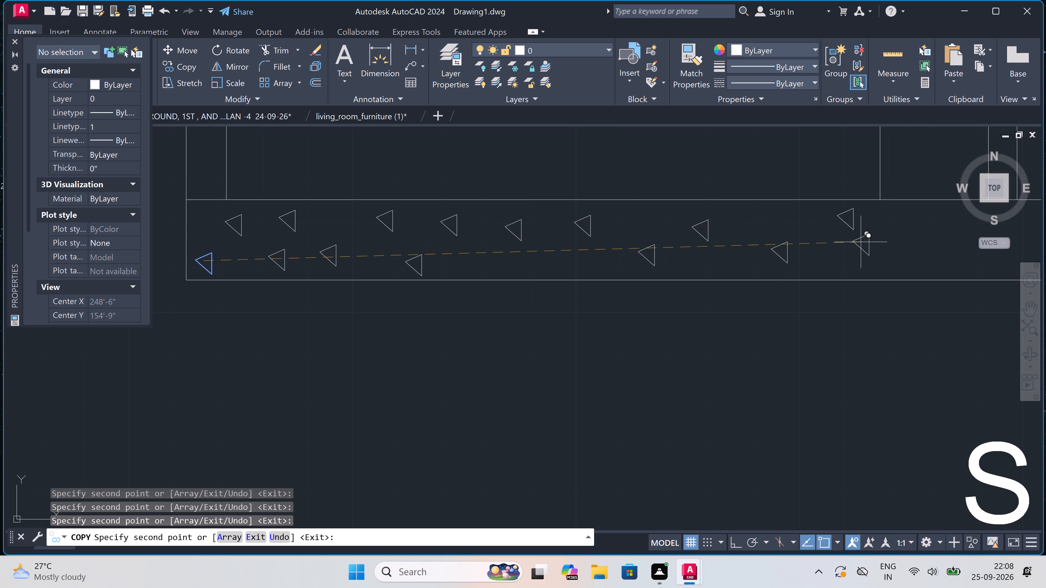
click(888, 258)
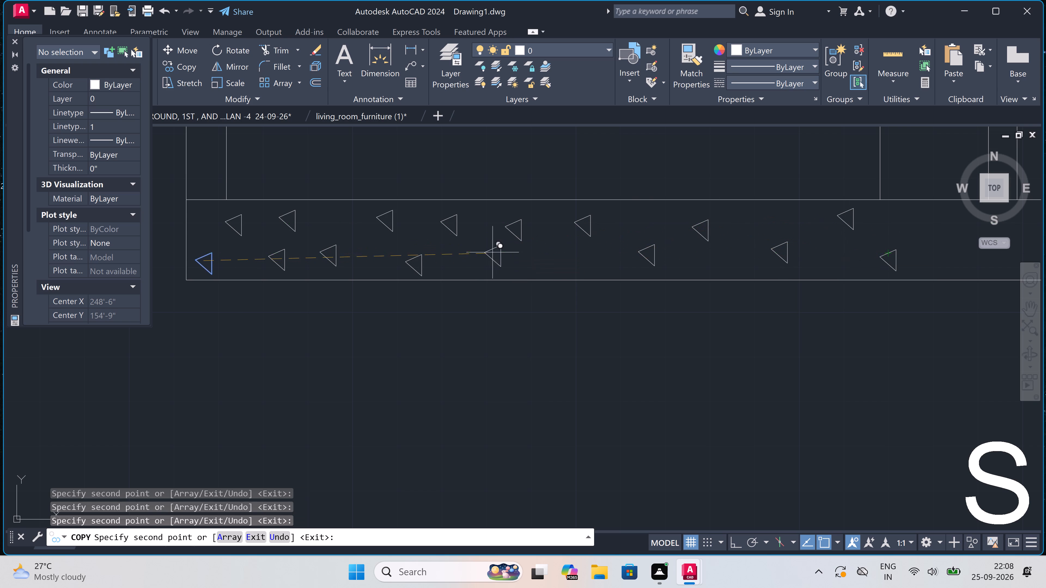
scroll(530, 268, up, 2)
click(550, 247)
Place six more triangle copies in the base band, staggered from below the first door to just past the adjoining inner wall.
scroll(446, 249, down, 3)
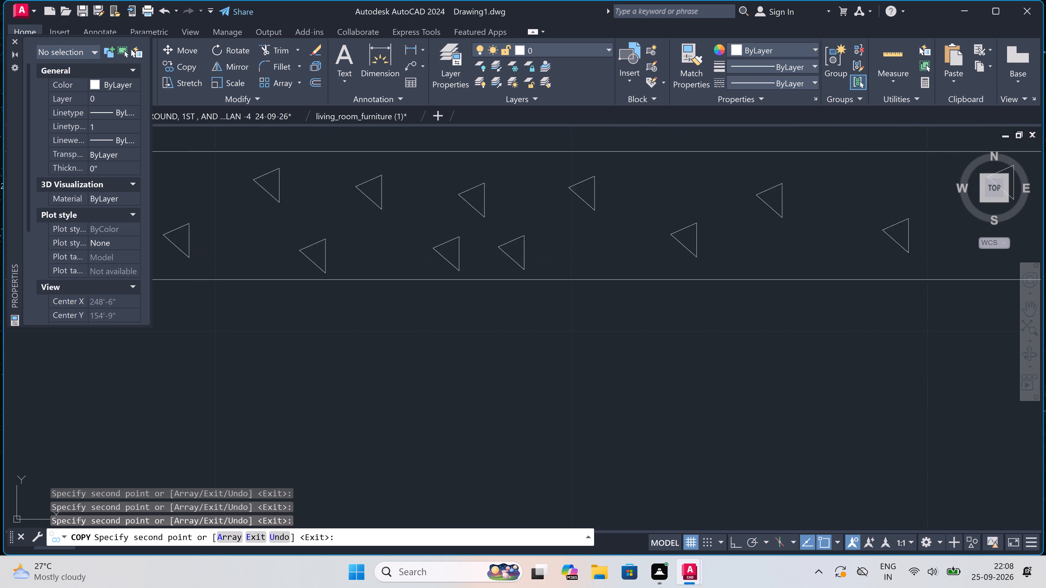
scroll(445, 249, down, 3)
scroll(544, 253, up, 3)
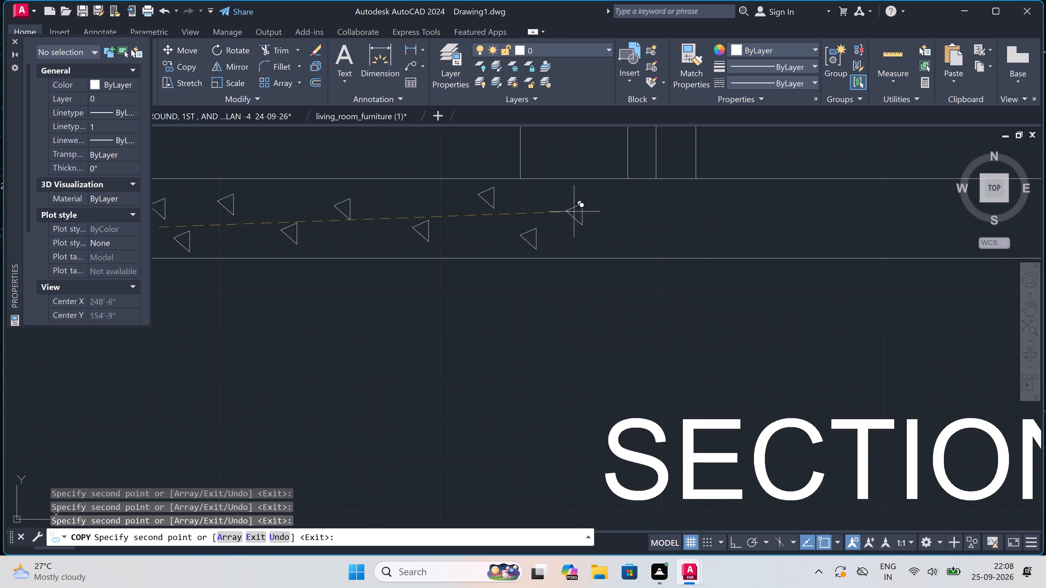
click(575, 201)
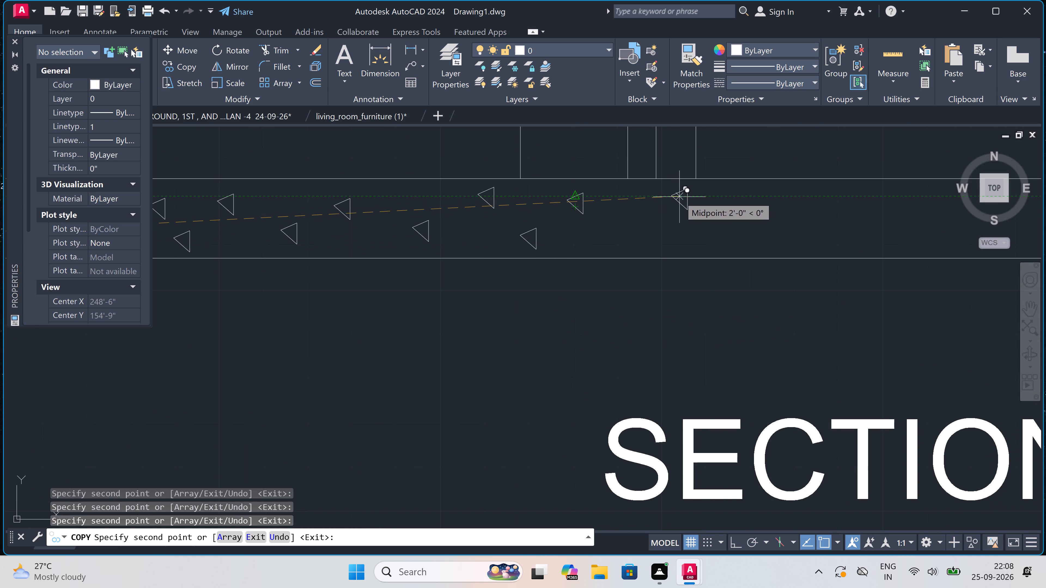
click(679, 197)
click(637, 234)
scroll(366, 254, down, 4)
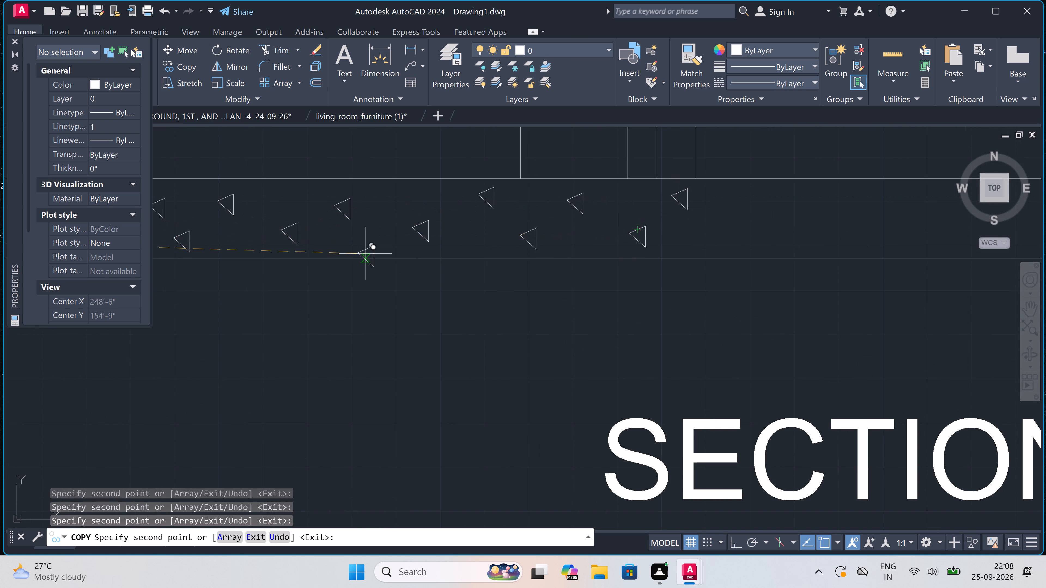
scroll(477, 243, up, 4)
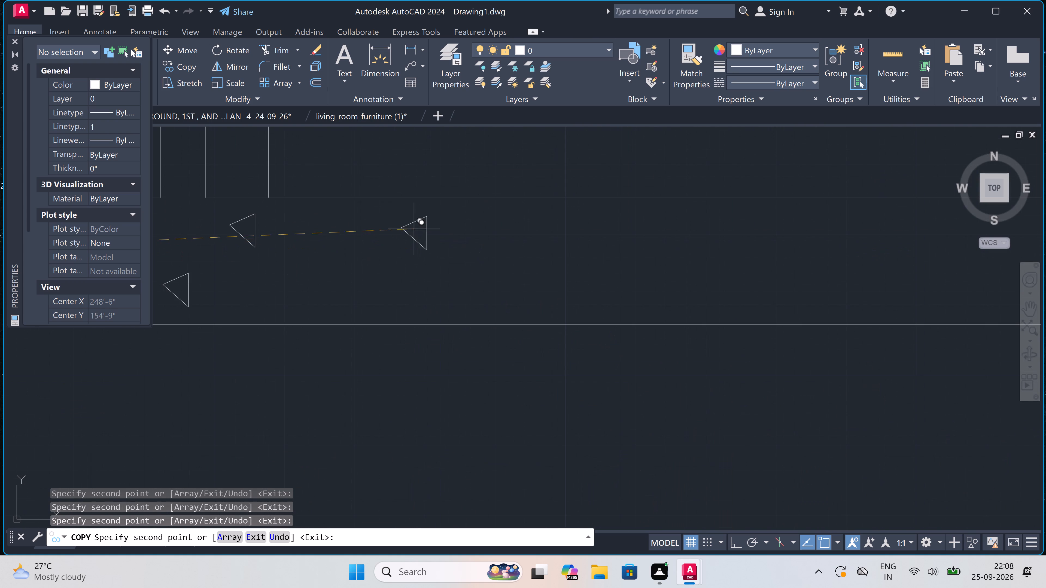
click(366, 229)
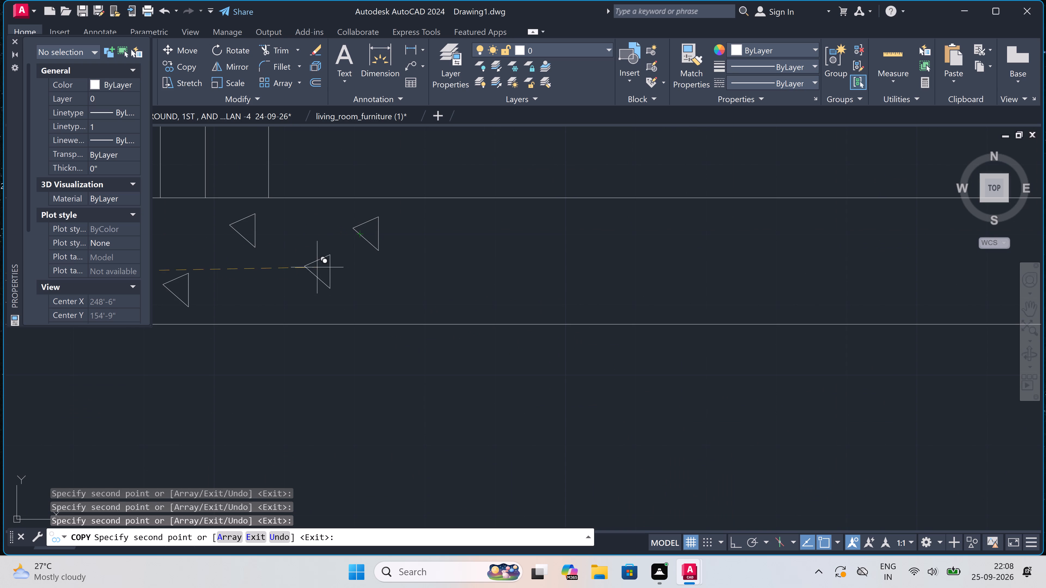
click(301, 277)
click(481, 234)
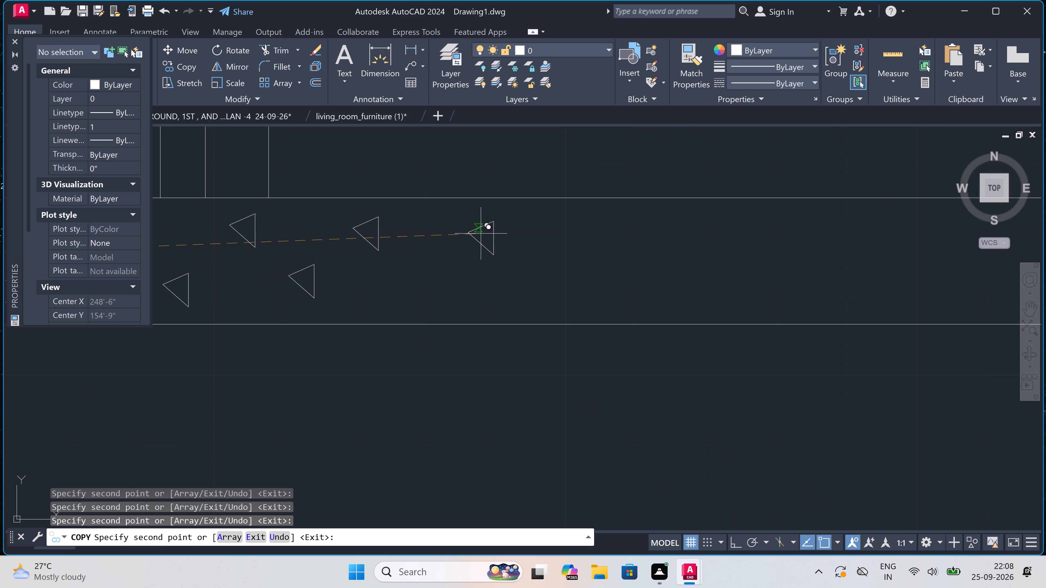
Place five more staggered triangle copies in the base band below the window, including two filling the lower row's gap.
scroll(464, 241, down, 3)
scroll(510, 247, up, 2)
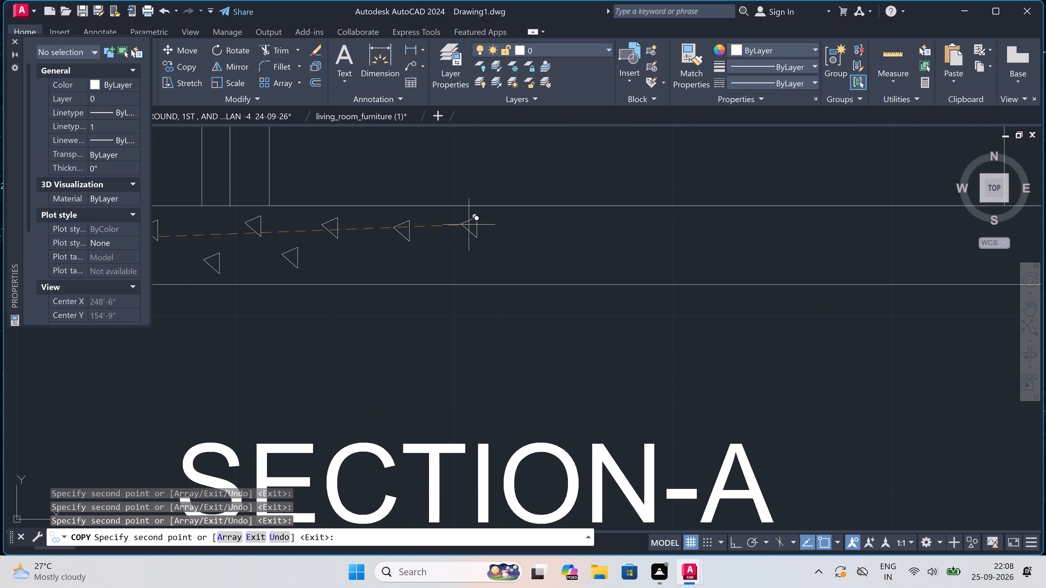
drag(469, 225, 475, 227)
click(588, 225)
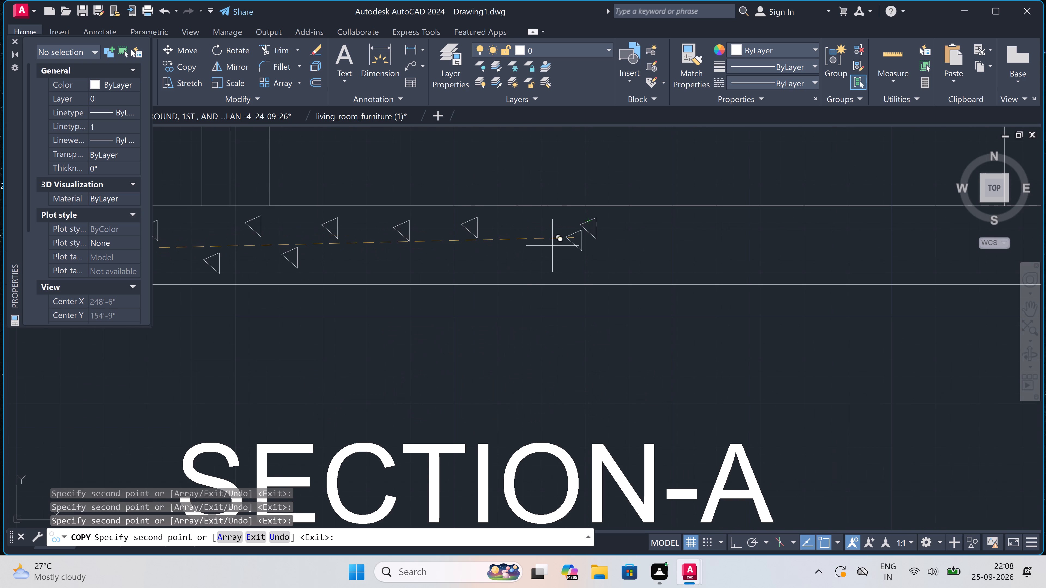
click(525, 257)
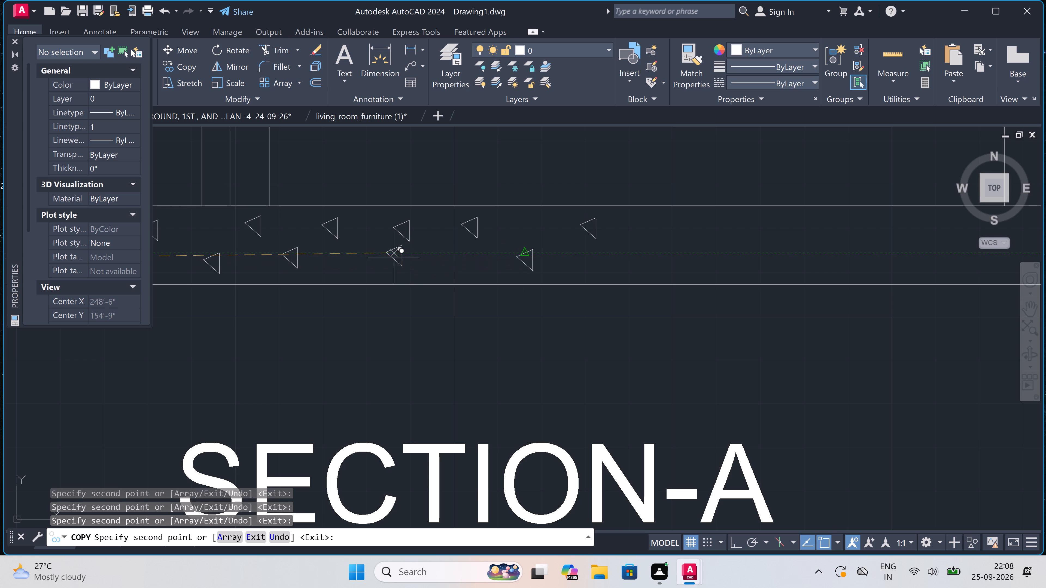
scroll(422, 269, up, 3)
click(439, 263)
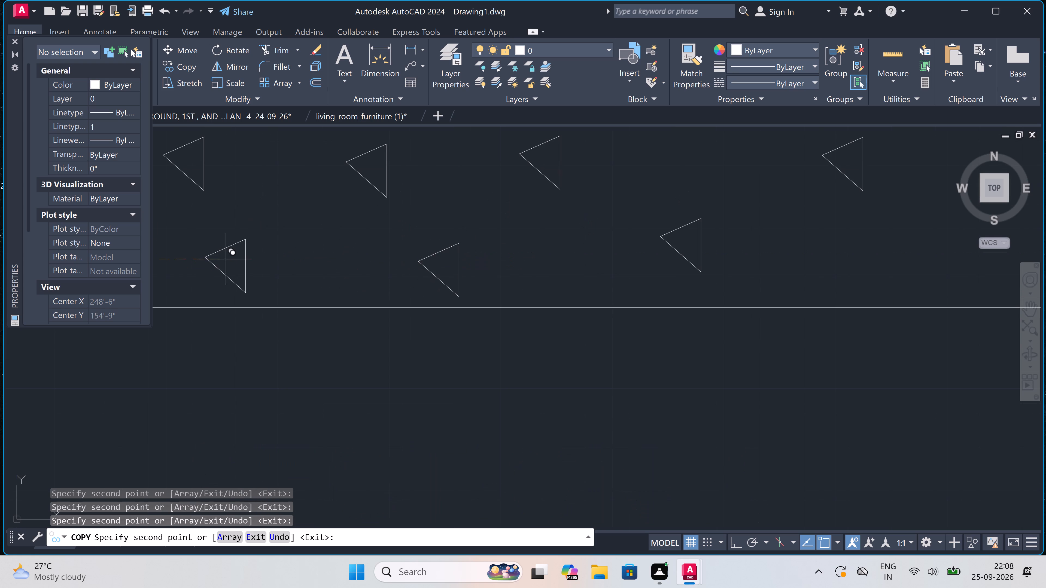
click(253, 262)
Place four more triangle copies in both rows of the section's base band, between the window and the next inner wall.
scroll(253, 262, down, 5)
scroll(317, 260, up, 3)
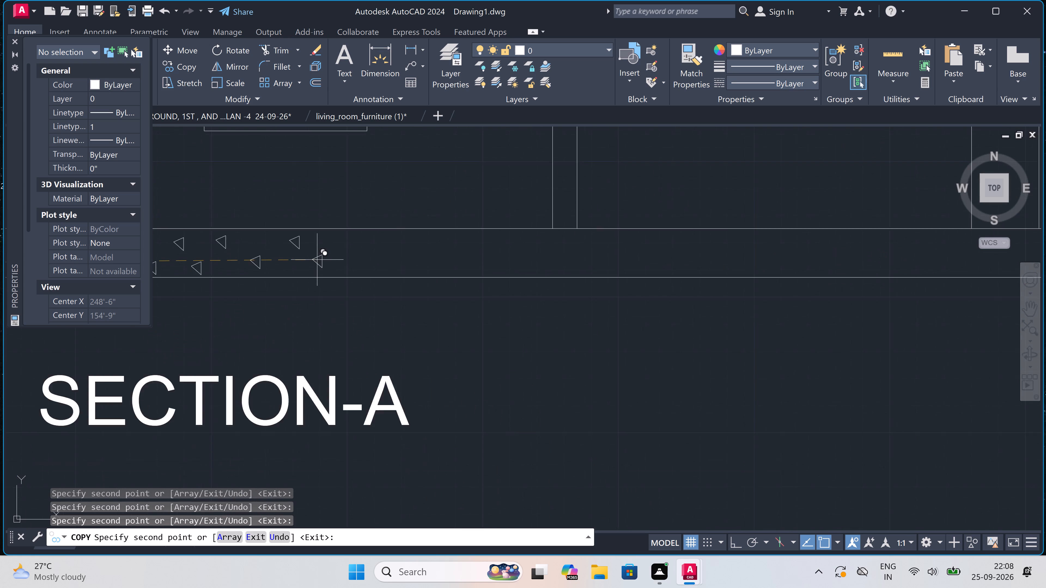
click(320, 264)
scroll(388, 240, up, 2)
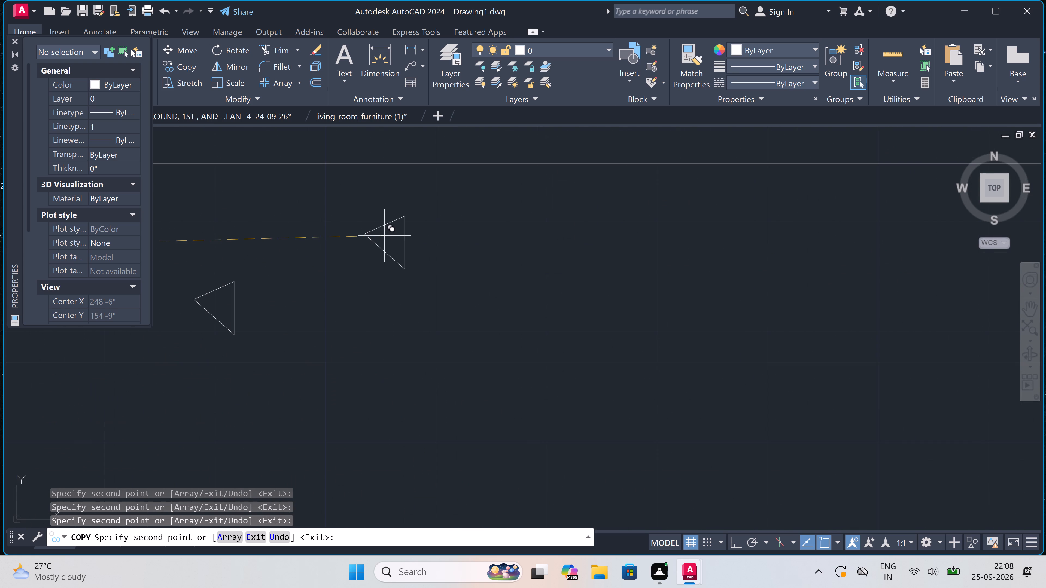
click(363, 218)
scroll(445, 219, down, 3)
scroll(482, 219, up, 2)
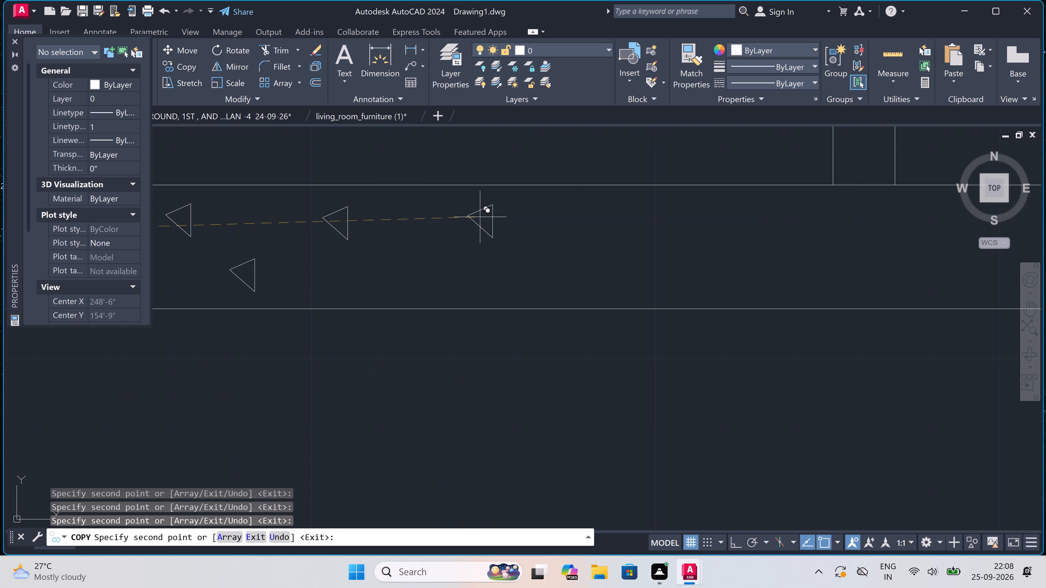
click(477, 212)
click(421, 264)
Place four more staggered triangle copies in the base band, reaching to directly below the second inner wall.
scroll(421, 263, down, 4)
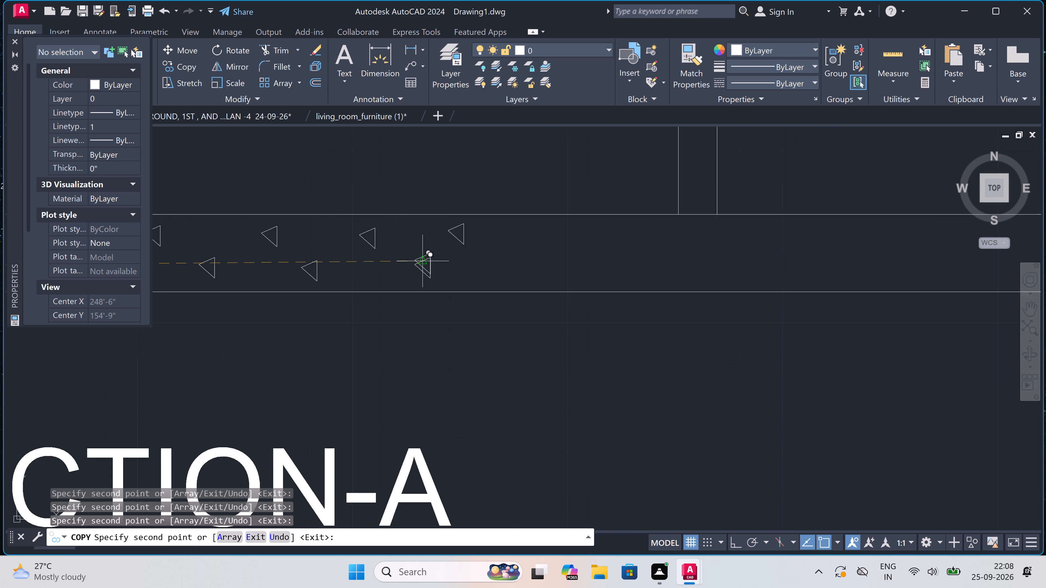
scroll(476, 256, up, 3)
click(453, 273)
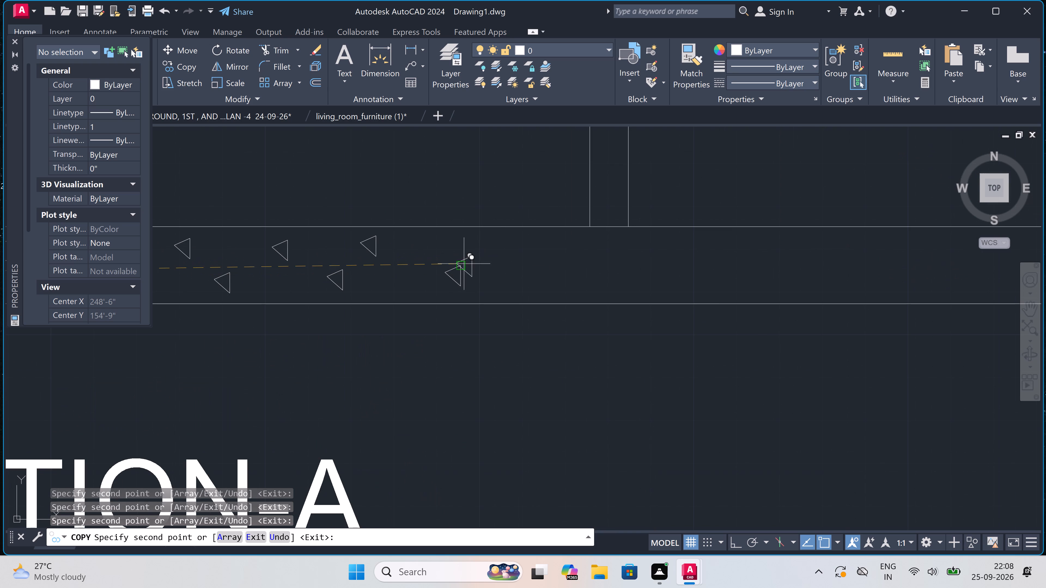
click(509, 251)
click(604, 247)
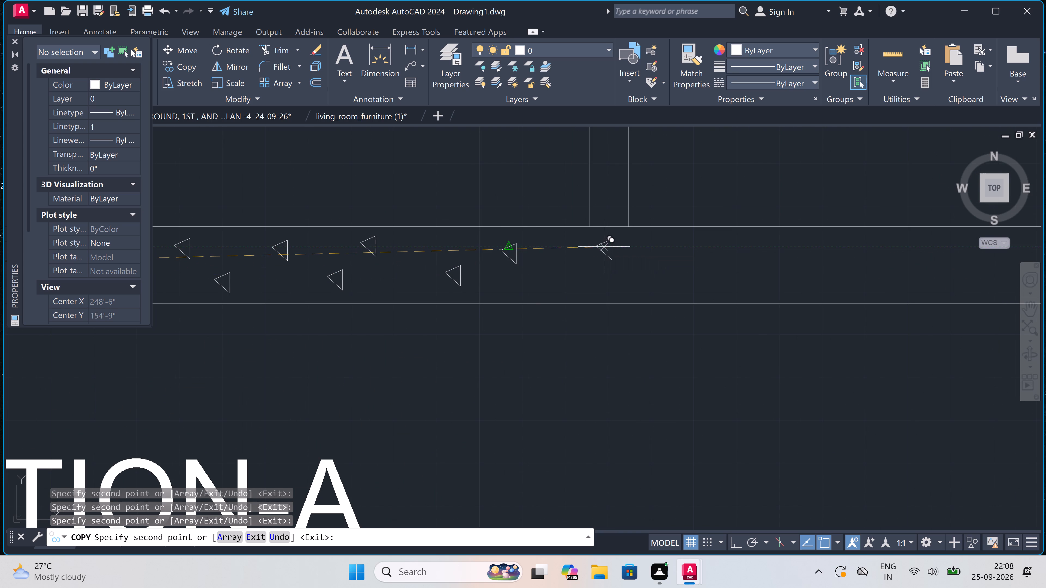
scroll(555, 286, up, 2)
click(556, 285)
Place four more triangle copies in the base band just past the second inner wall, two in each row.
scroll(413, 280, down, 1)
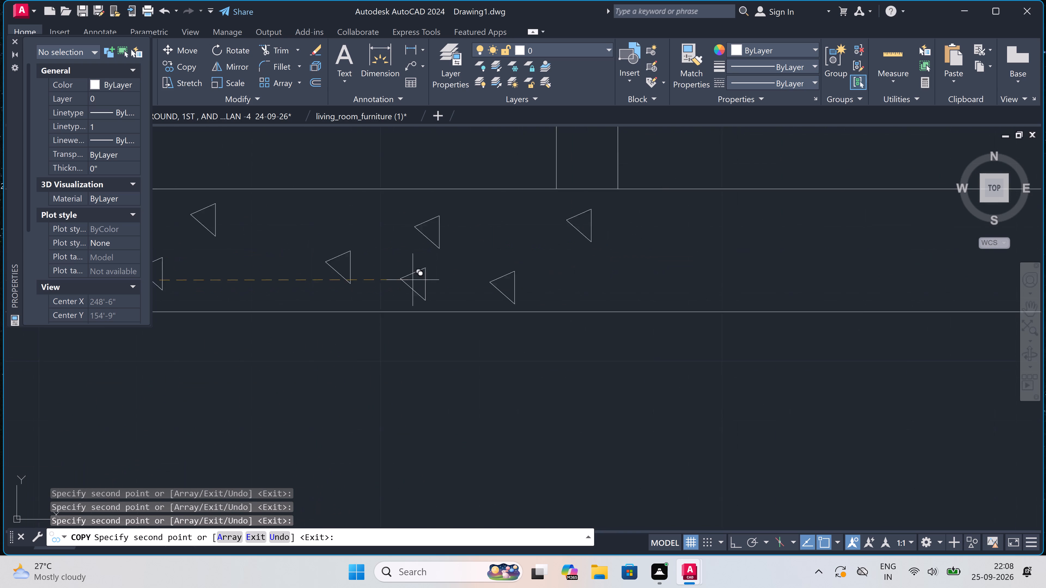
scroll(413, 280, down, 3)
scroll(483, 280, up, 3)
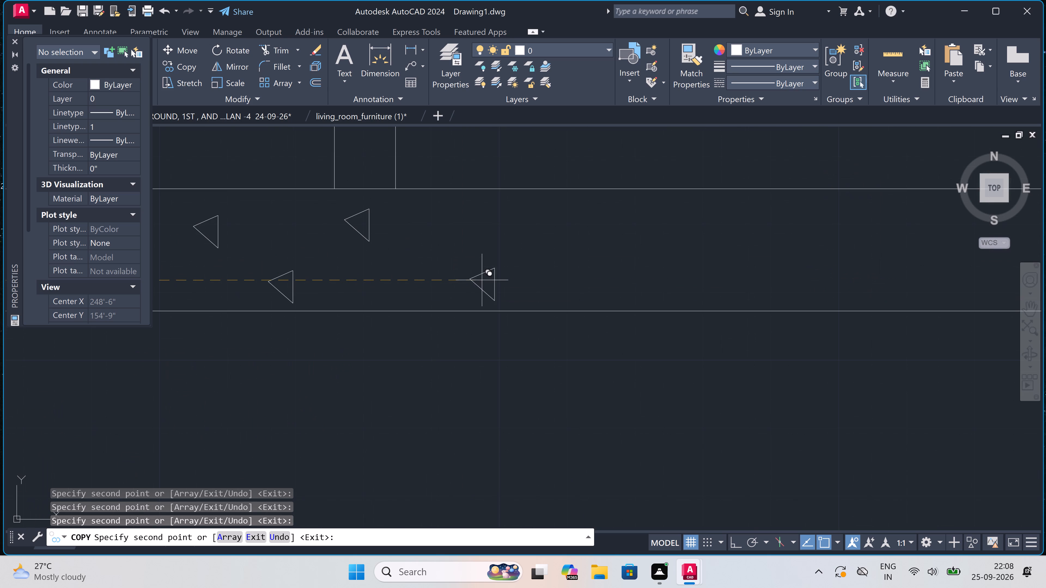
click(446, 280)
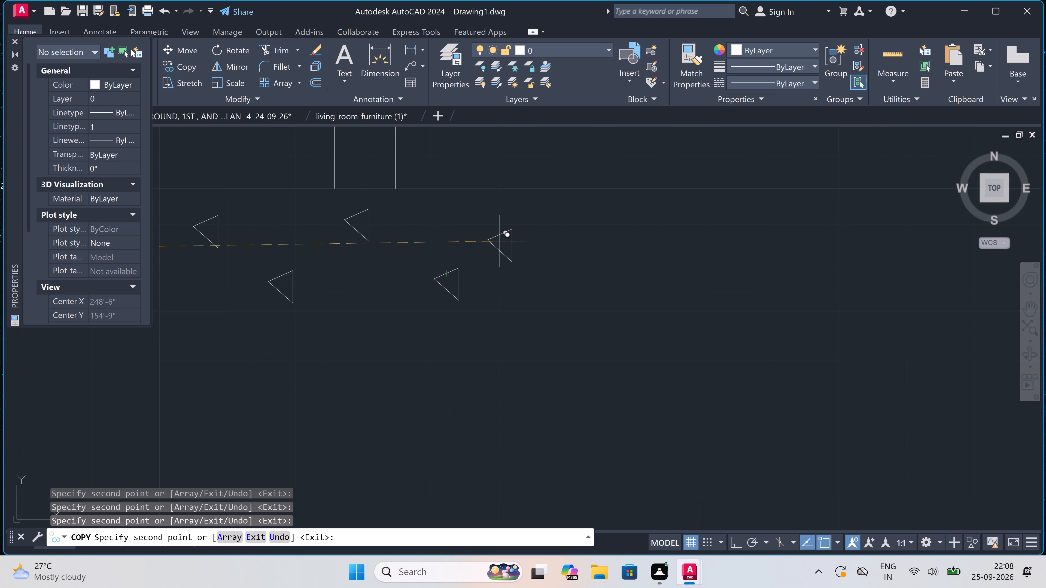
click(498, 220)
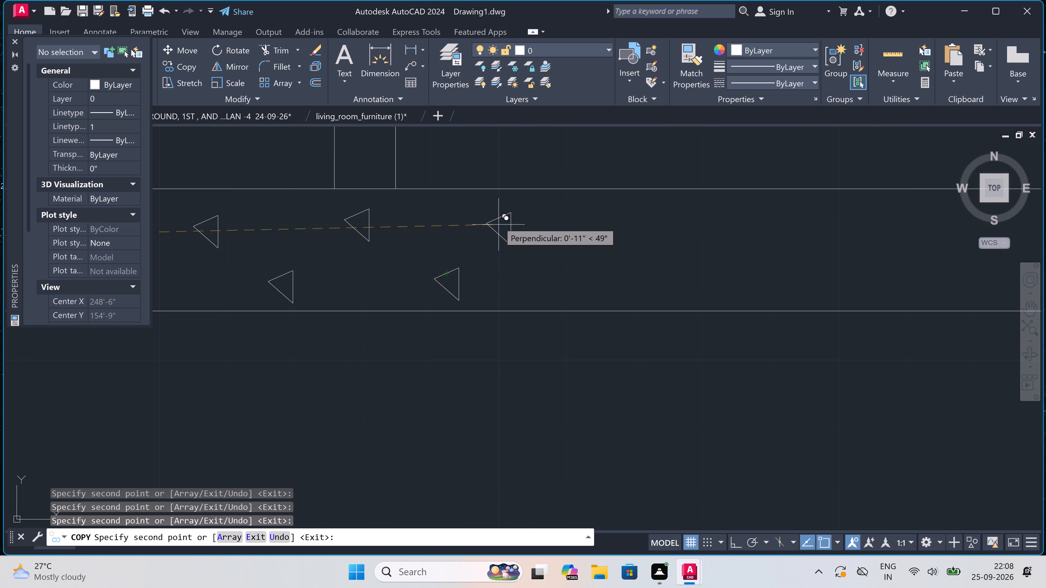
click(670, 213)
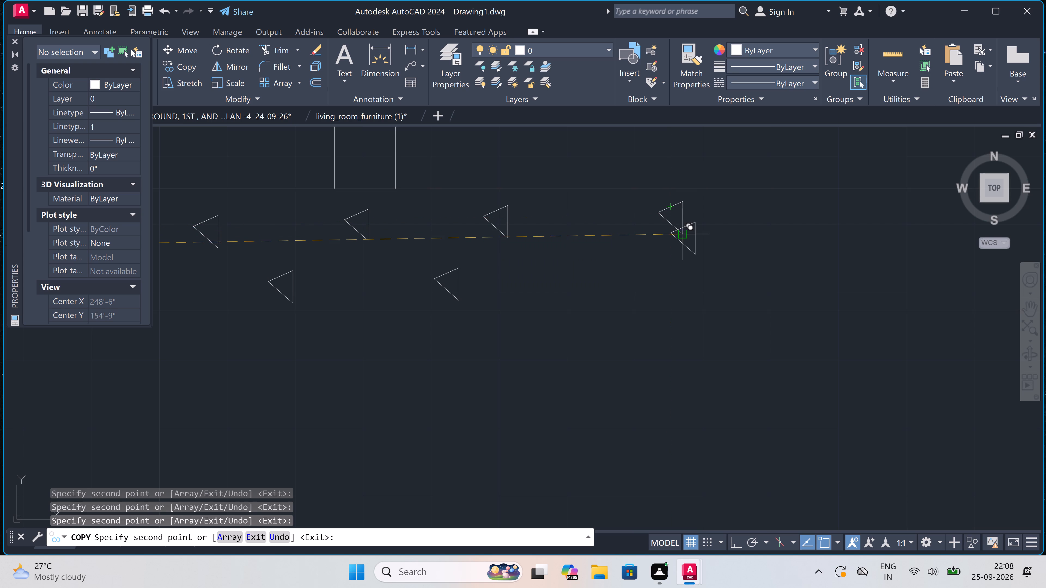
click(572, 262)
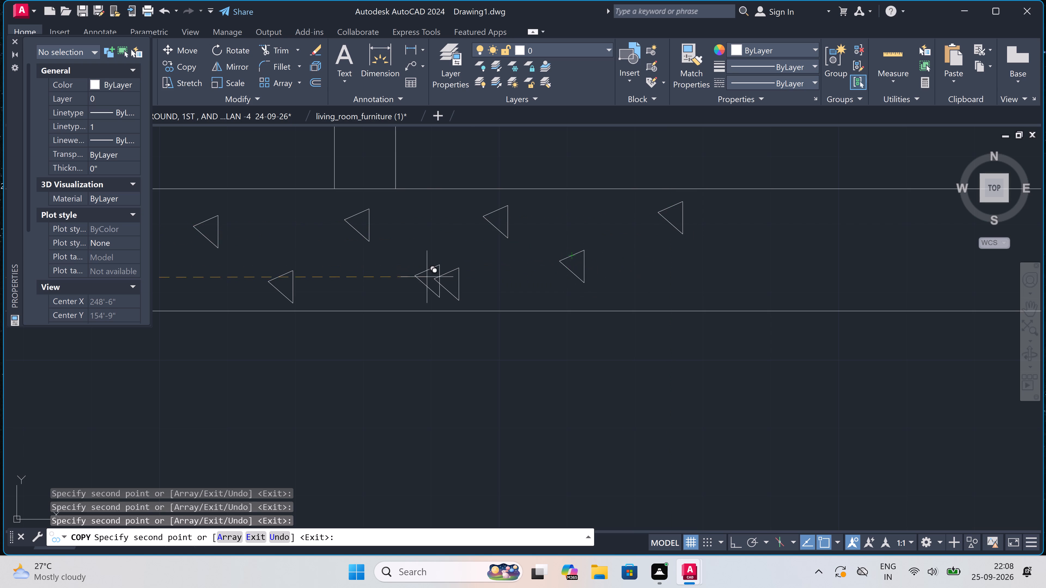
Place five more triangle copies along the base band toward the last door, three in the lower row and two in the upper.
scroll(422, 277, down, 4)
scroll(525, 272, up, 3)
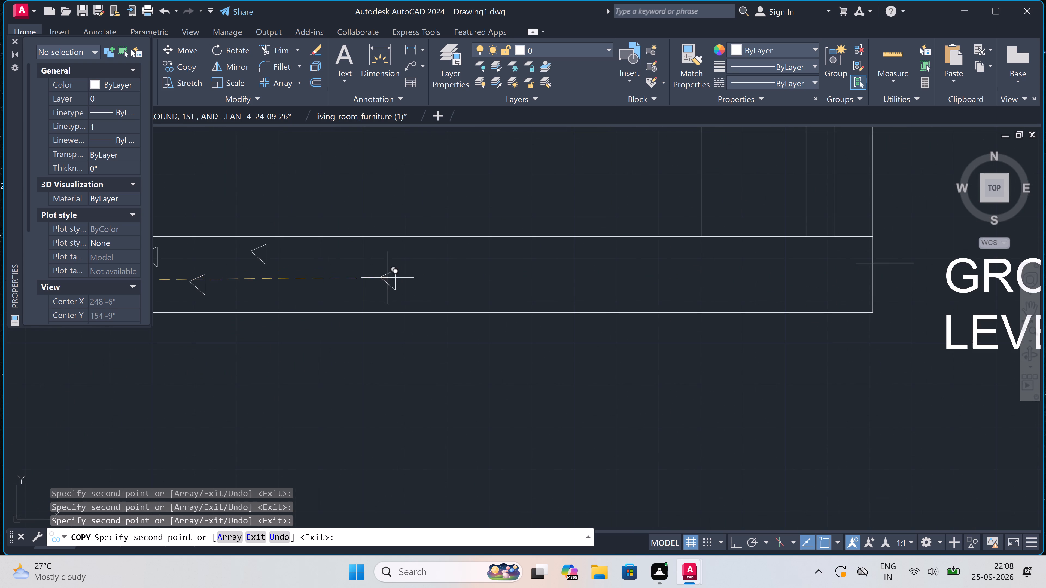
scroll(340, 285, up, 2)
click(339, 287)
scroll(411, 235, down, 3)
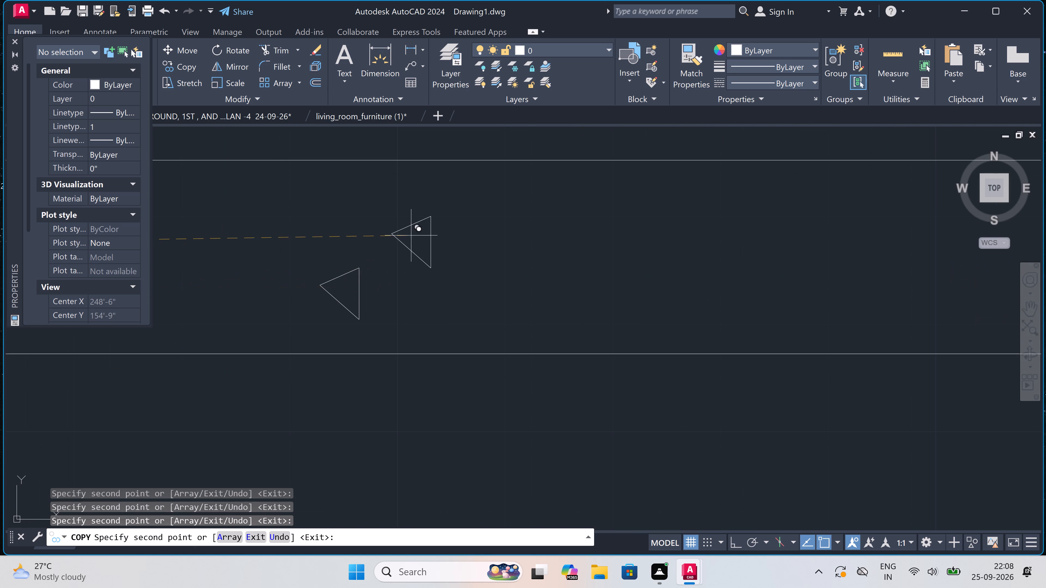
scroll(359, 246, up, 1)
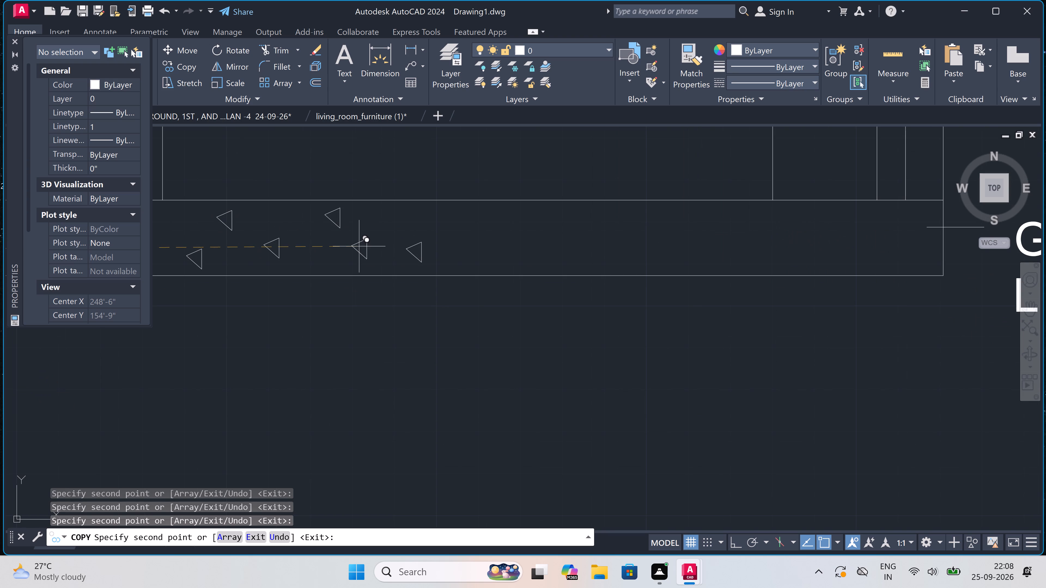
click(355, 252)
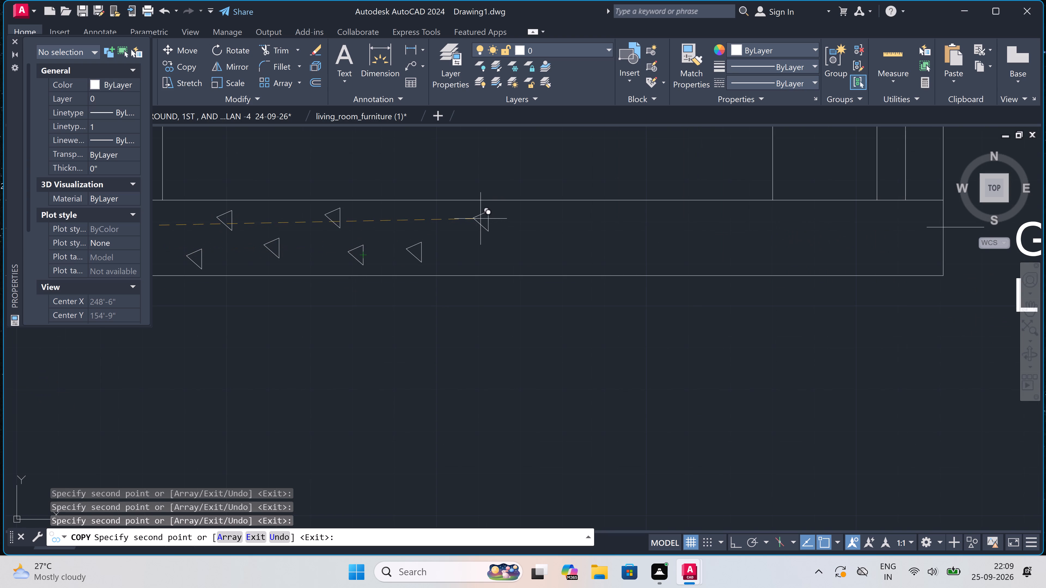
click(481, 219)
click(580, 221)
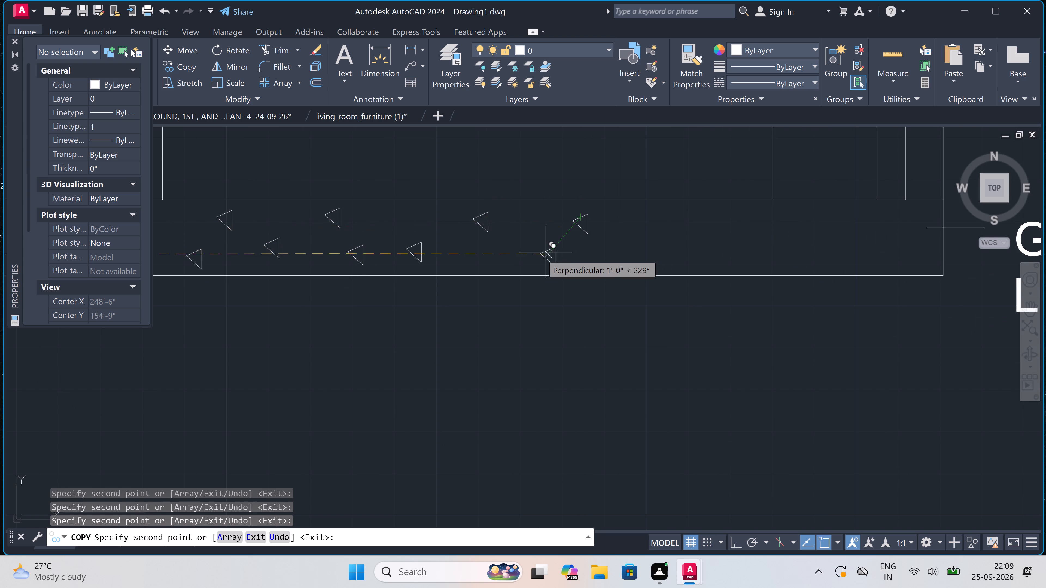
click(541, 254)
Finish the base band's triangle pattern with six more staggered copies, ending below the section's right outer wall.
scroll(465, 254, down, 3)
scroll(516, 251, up, 4)
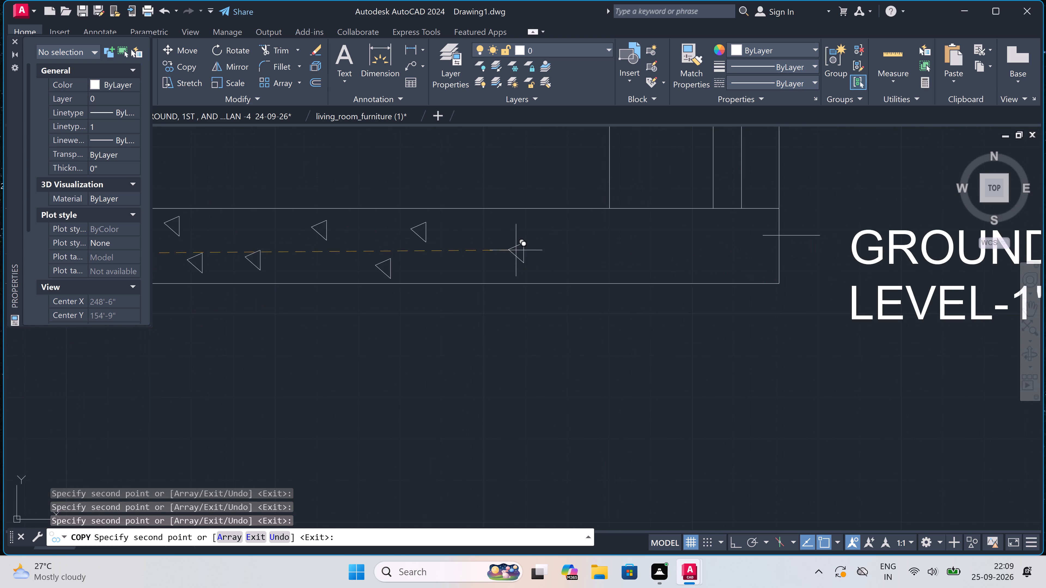
click(464, 256)
click(526, 226)
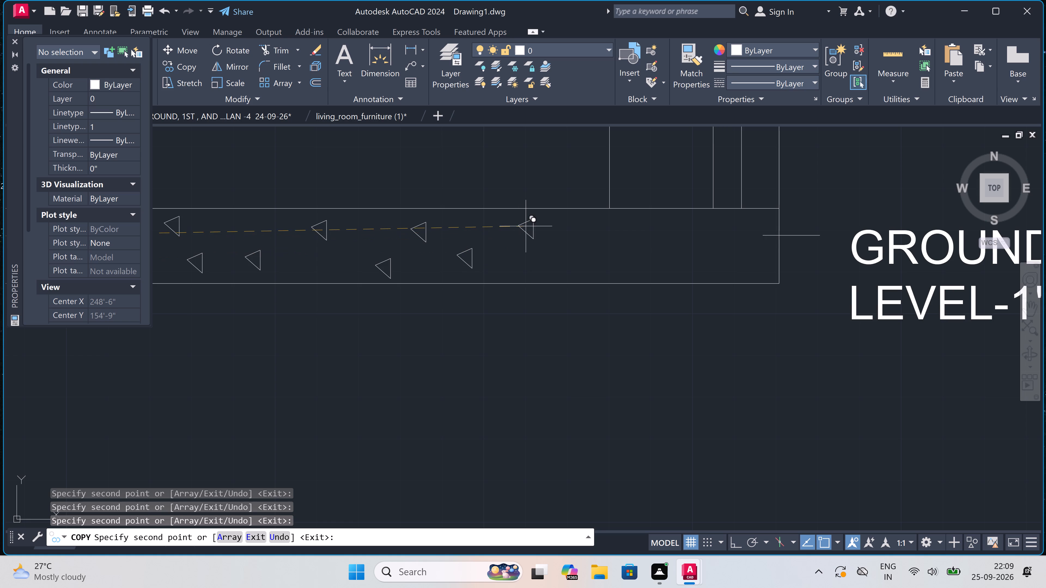
click(629, 227)
drag(725, 231, 728, 233)
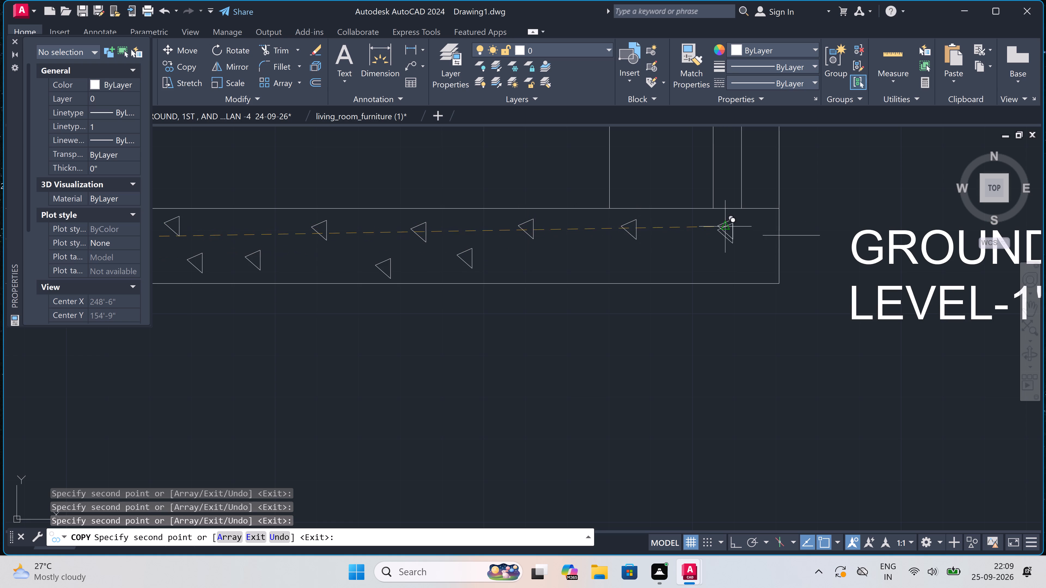
click(685, 258)
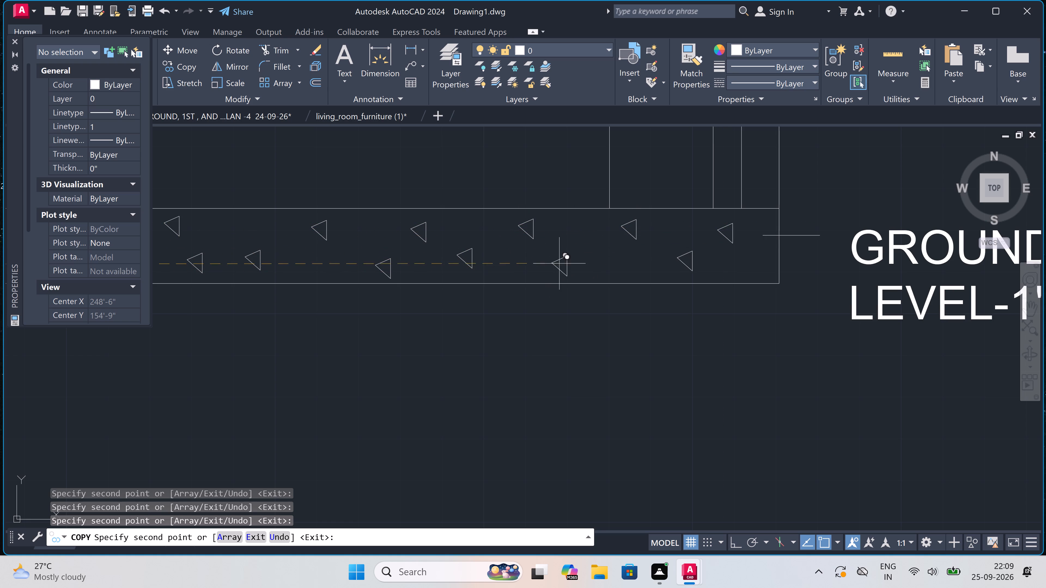
click(578, 261)
key(Escape)
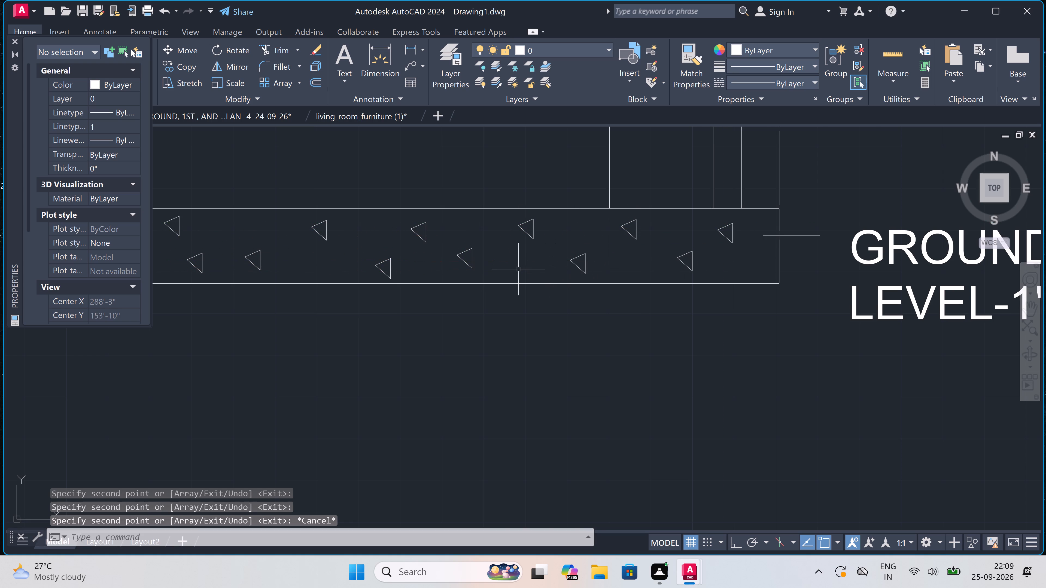
With Line, draw two horizontal brick courses across the section's left outer wall above the base band, joined by a central vertical joint about 7" high.
scroll(518, 269, down, 7)
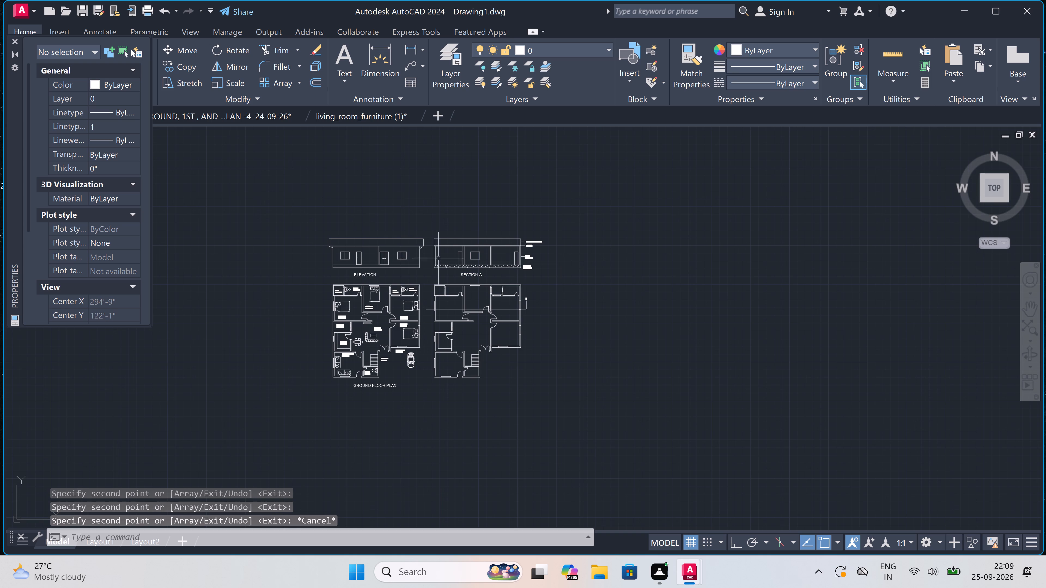
scroll(428, 261, up, 5)
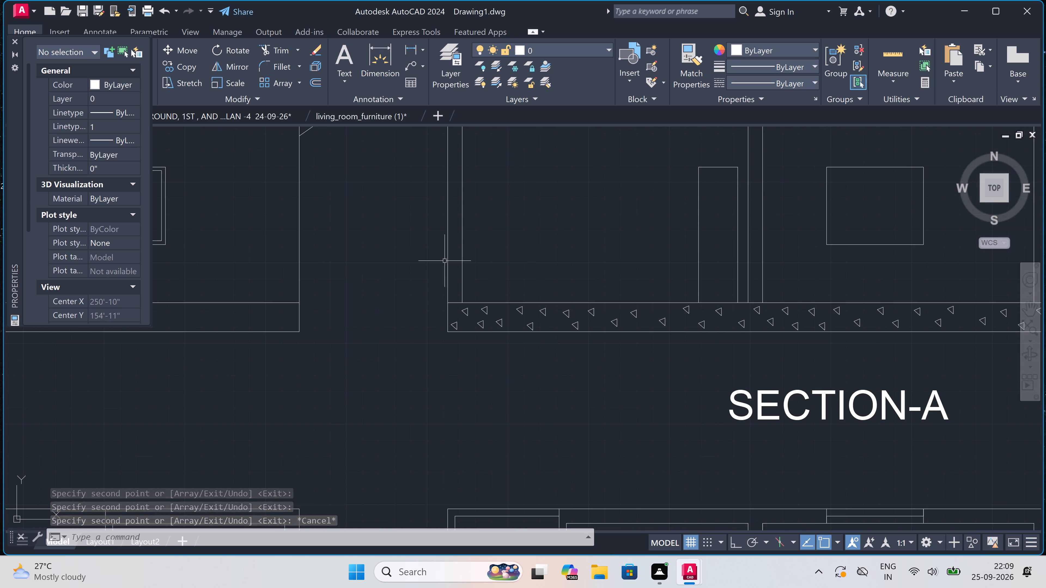
scroll(449, 268, up, 2)
key(l)
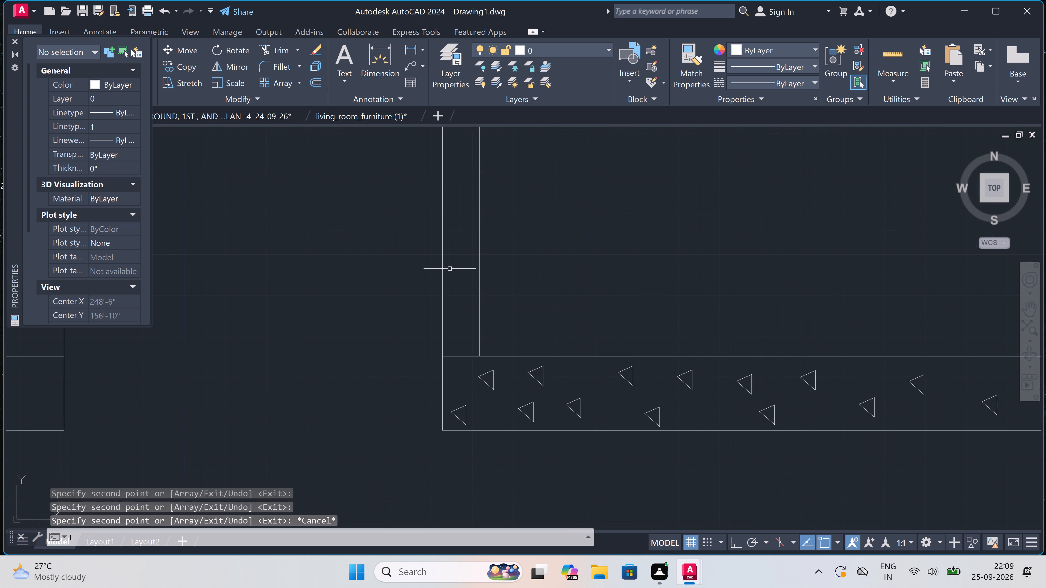
key(space)
click(441, 323)
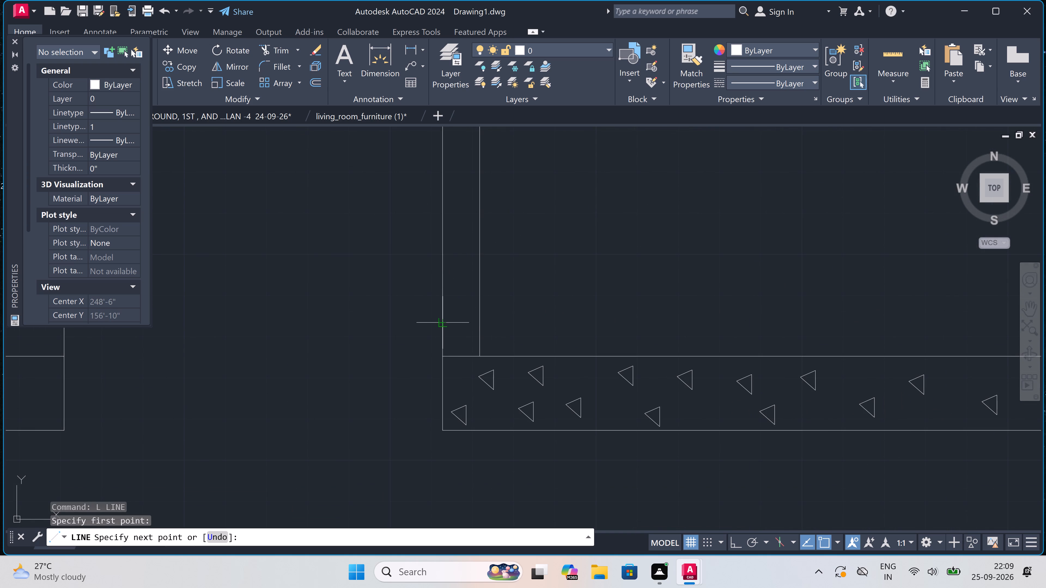
click(483, 320)
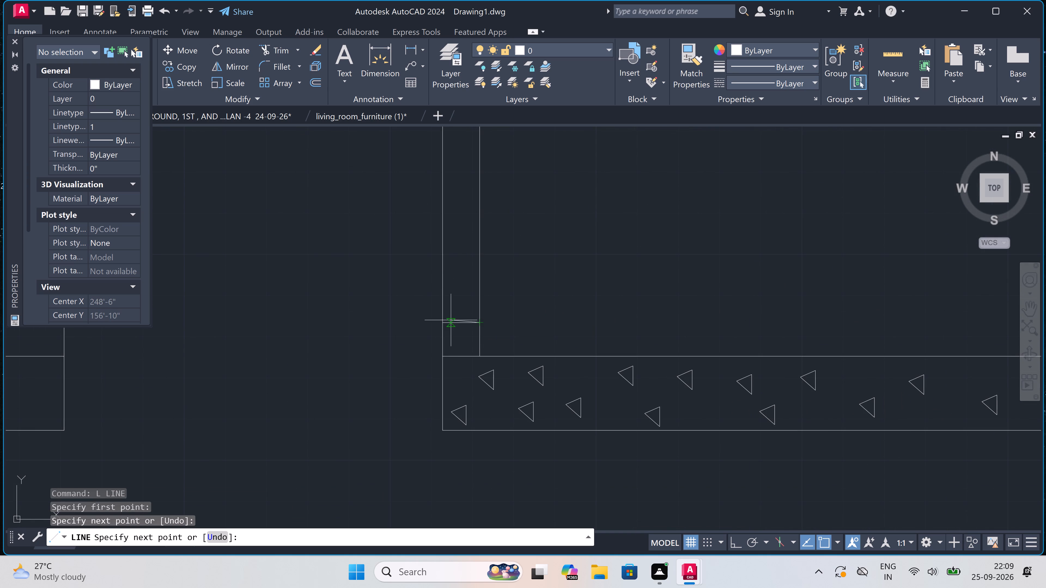
click(459, 326)
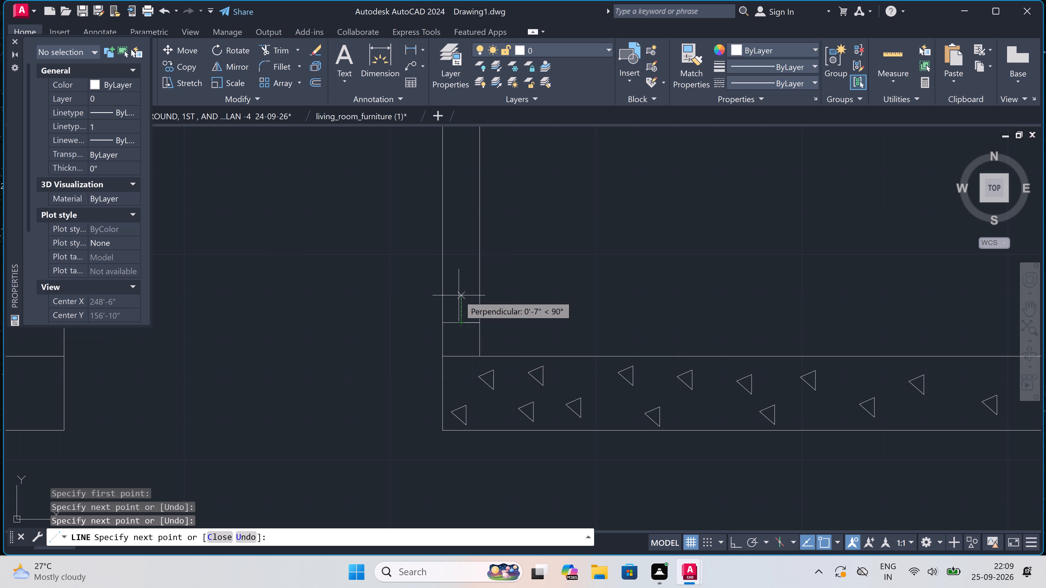
key(F8)
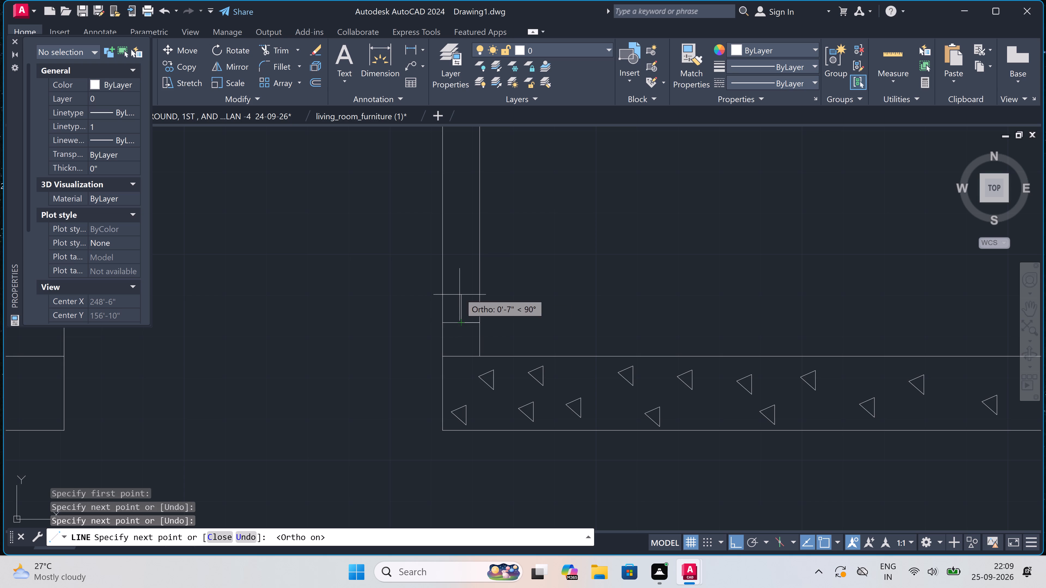
click(460, 292)
drag(441, 289, 446, 288)
click(484, 296)
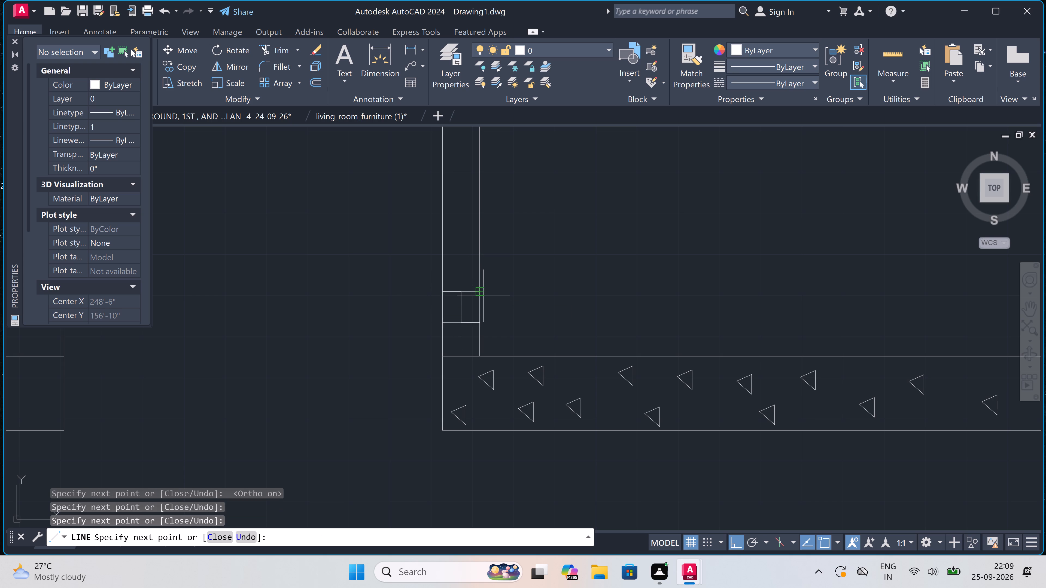
Continue the left outer wall's brickwork upward with a plain course and a split course with a central vertical joint, capped by a full-width line.
click(479, 261)
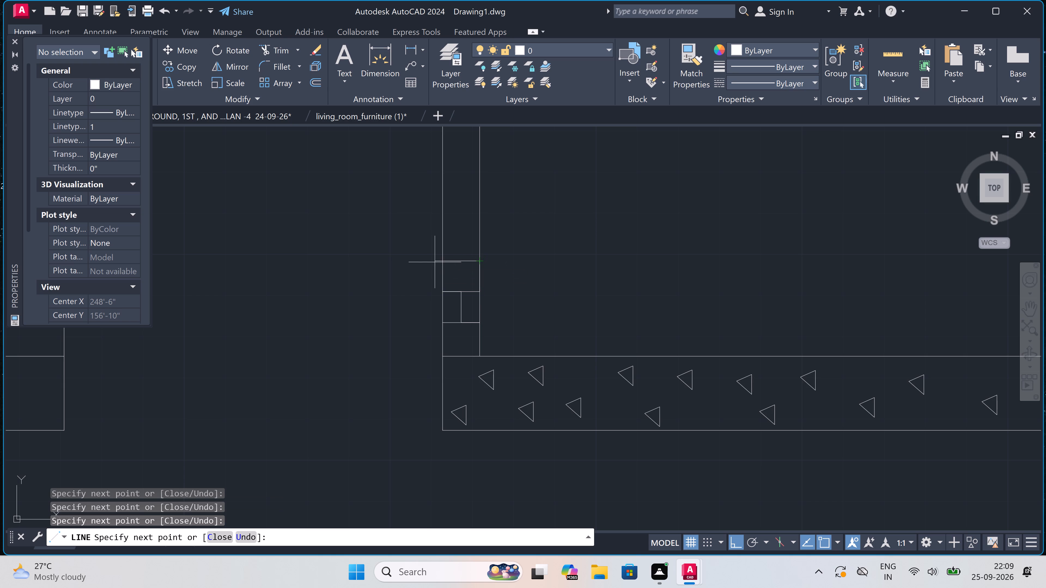
click(441, 261)
drag(463, 261, 463, 258)
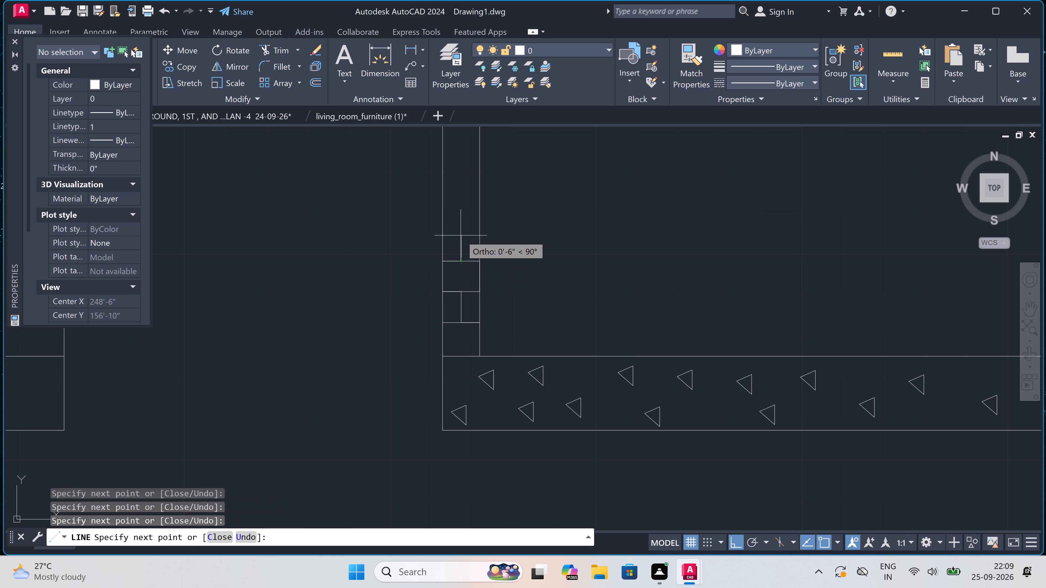
click(461, 227)
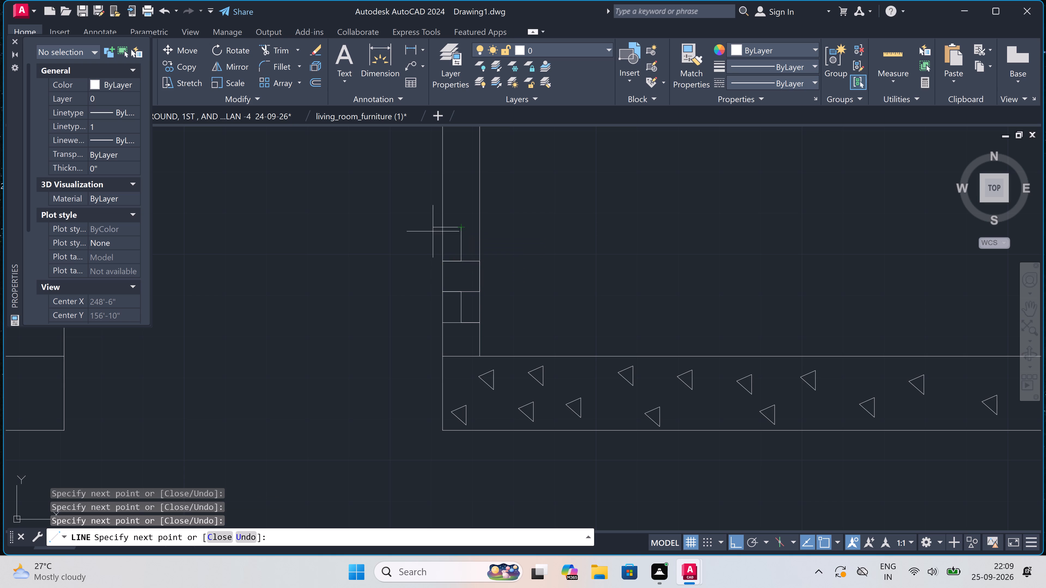
click(433, 231)
key(ctrl+z)
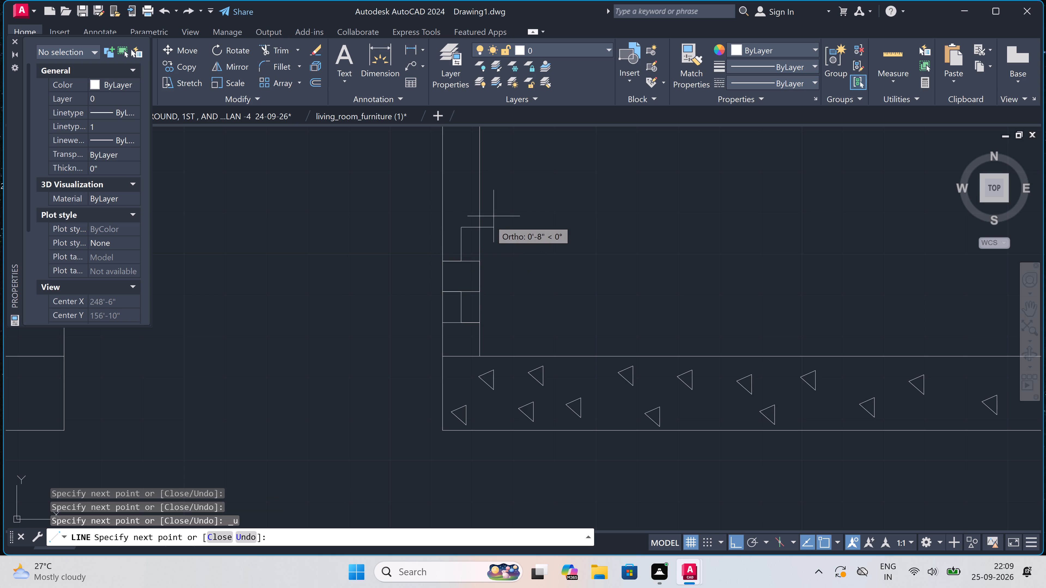
click(446, 229)
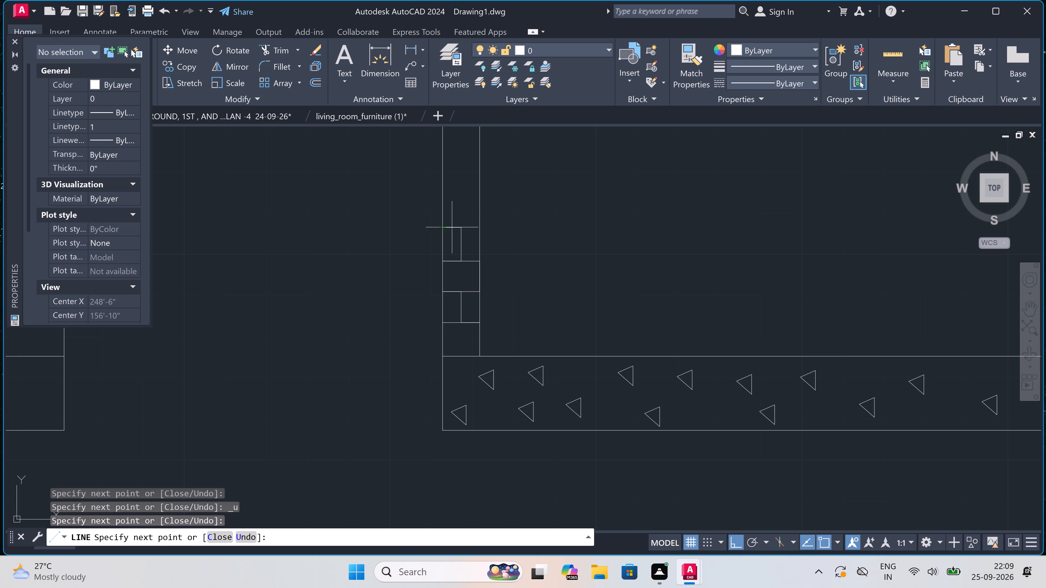
click(479, 228)
Add the next plain course and a split course with a central joint about 5" high, closing its top line across the left outer wall.
scroll(479, 228, down, 2)
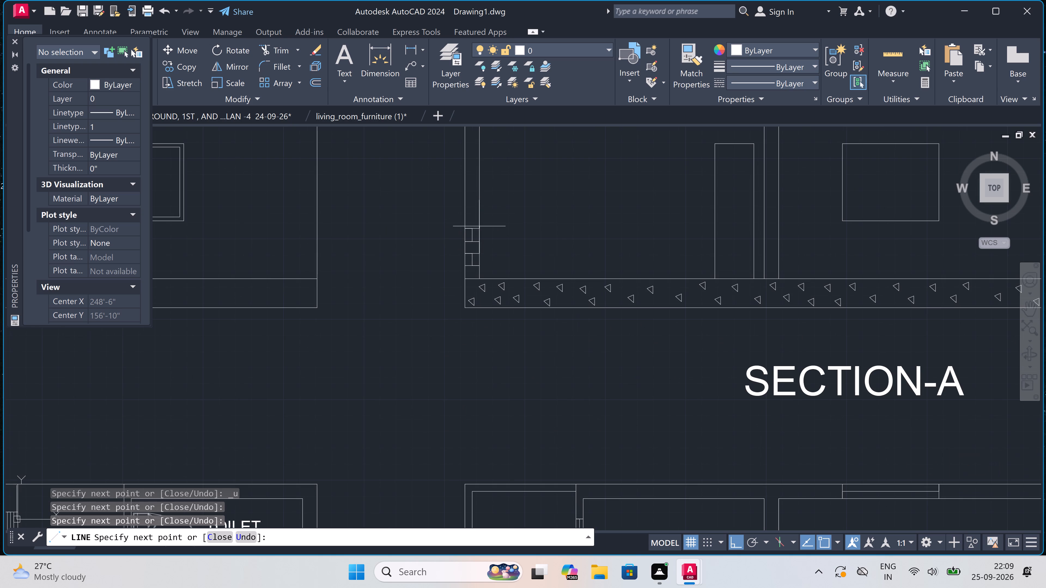
scroll(478, 208, up, 4)
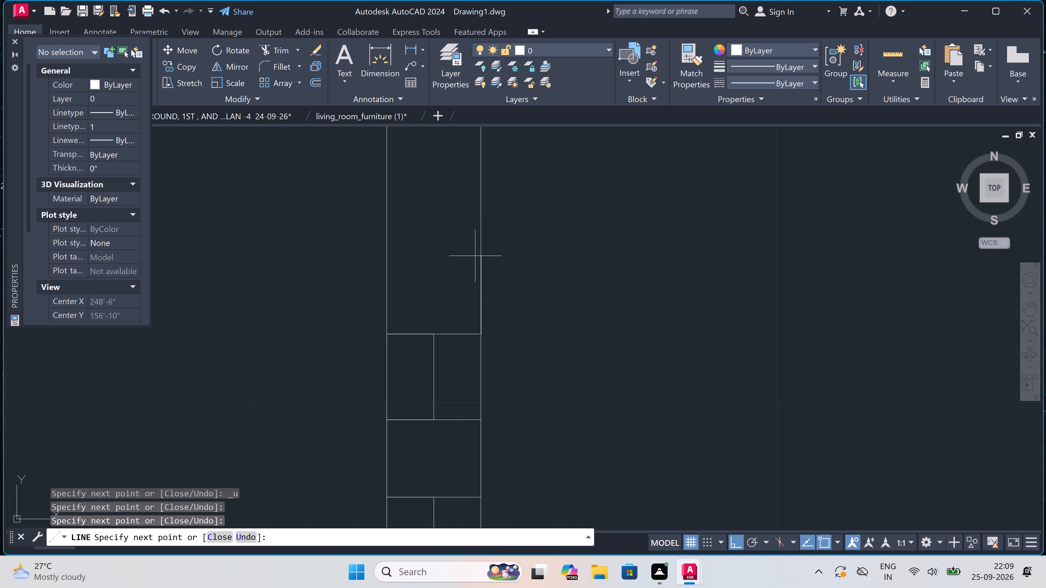
click(478, 272)
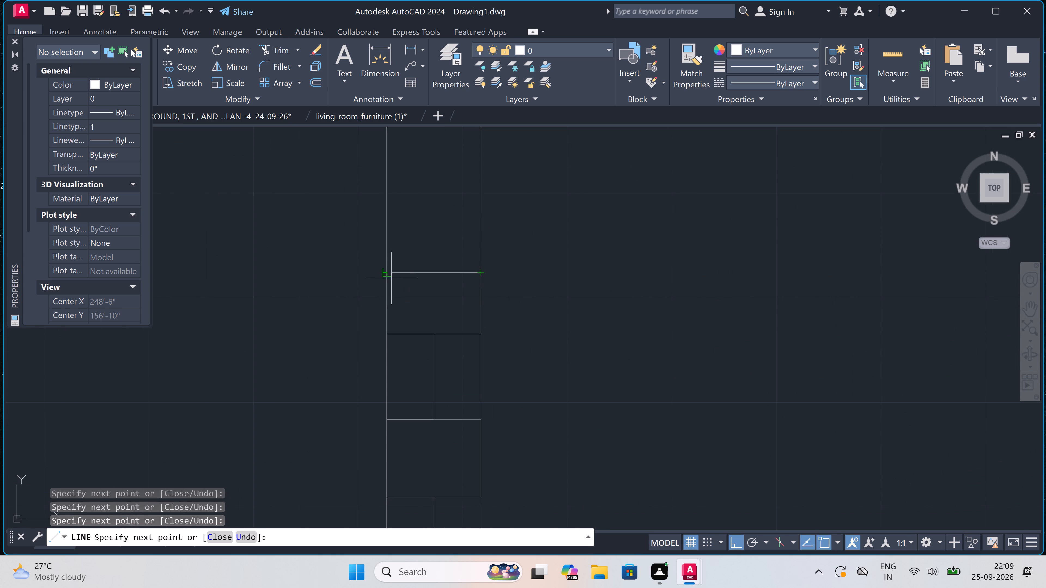
click(384, 274)
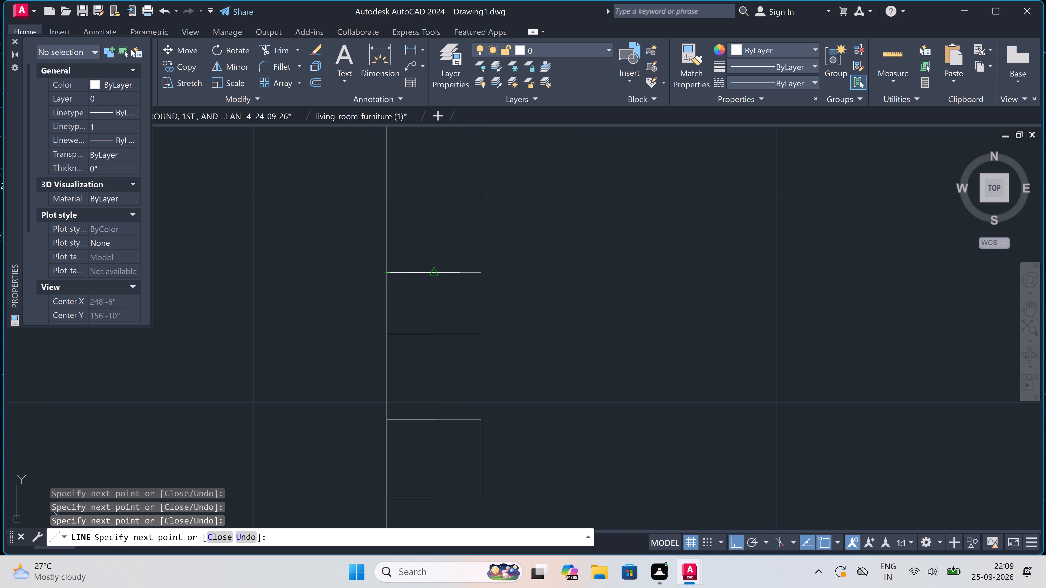
click(437, 270)
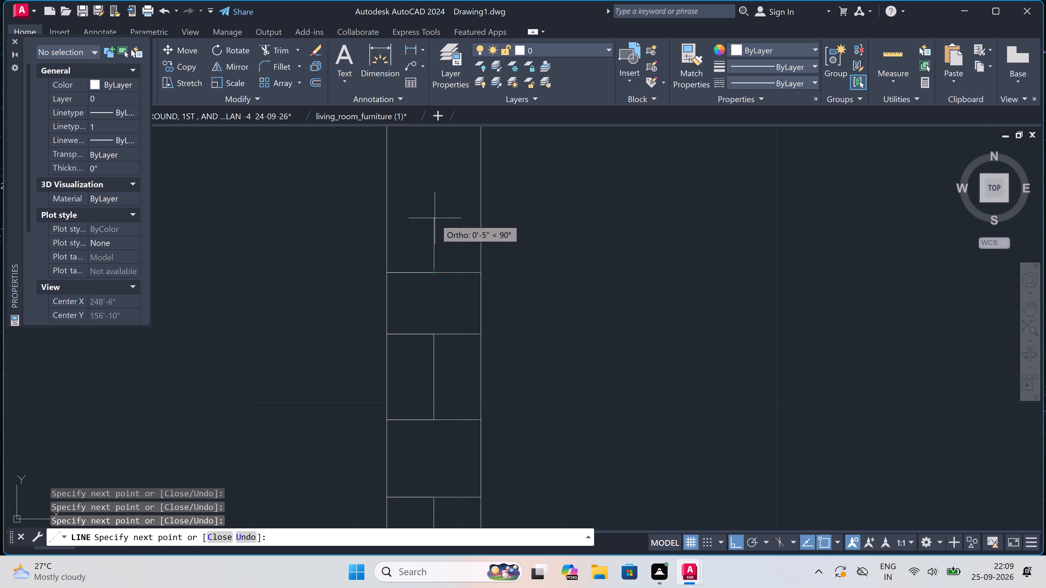
click(435, 219)
click(385, 222)
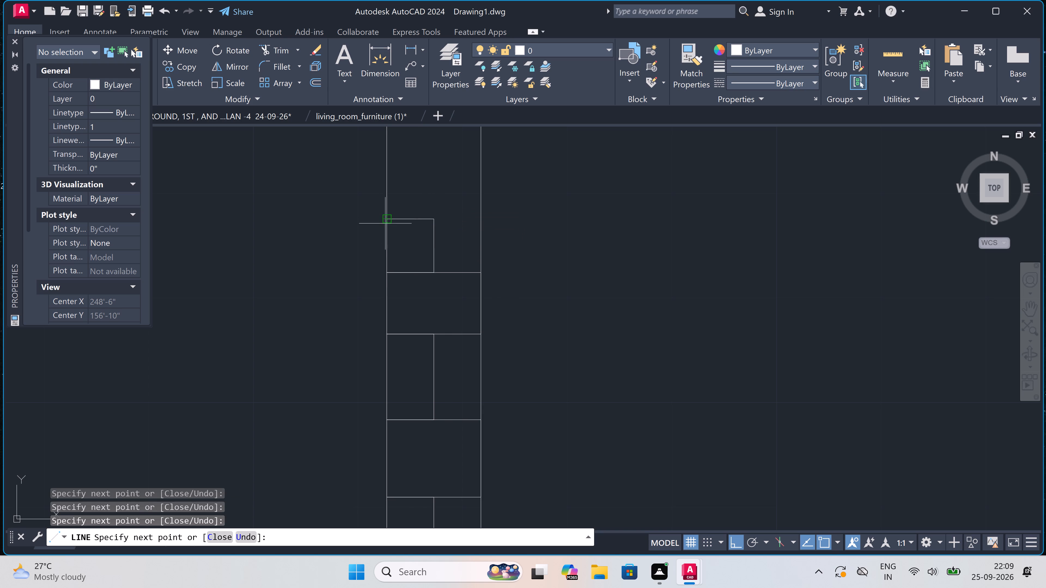
scroll(385, 225, down, 8)
scroll(381, 207, up, 7)
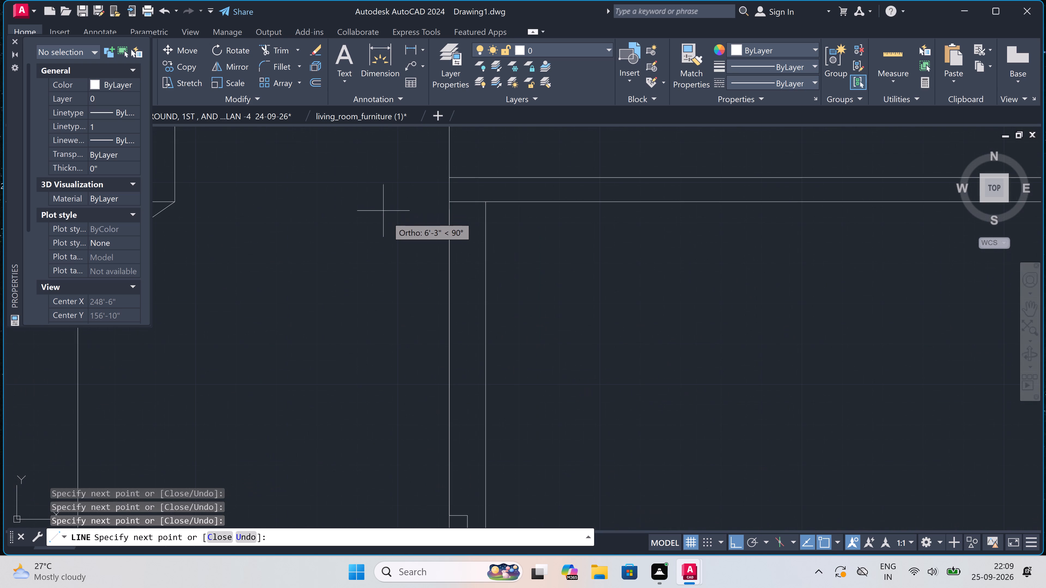
scroll(423, 336, down, 2)
scroll(443, 390, up, 1)
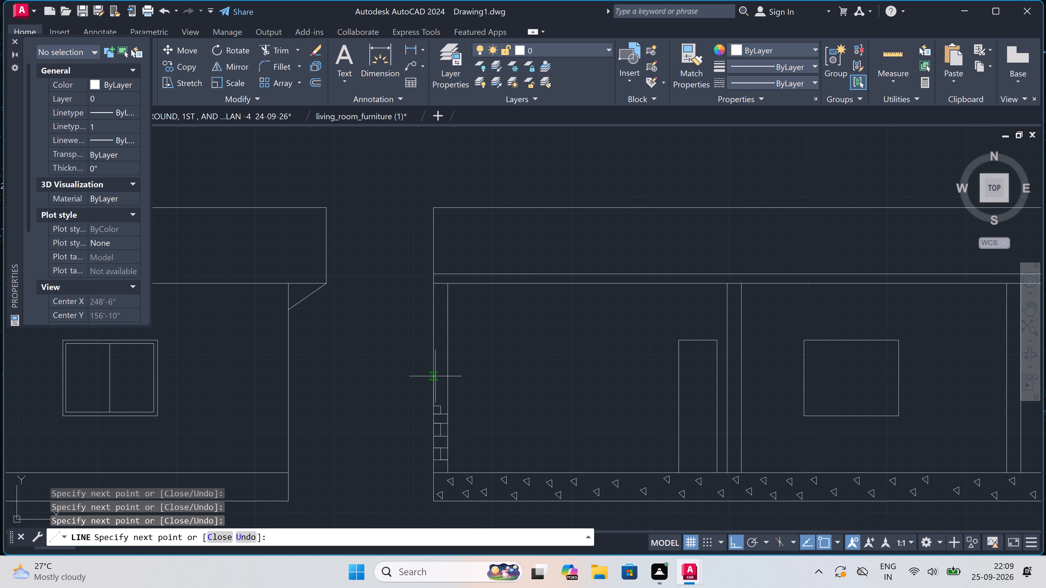
scroll(441, 384, up, 2)
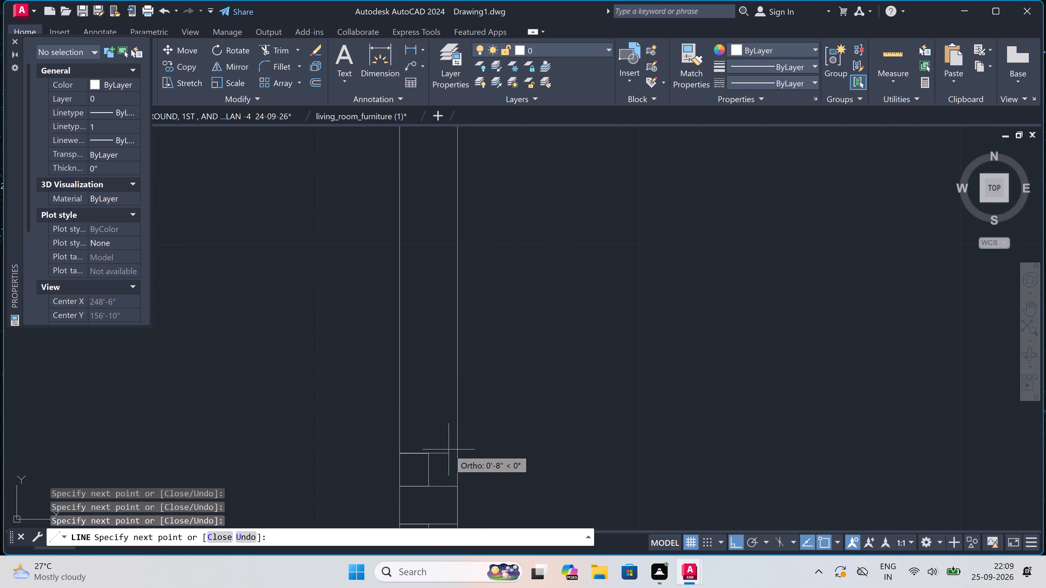
click(455, 454)
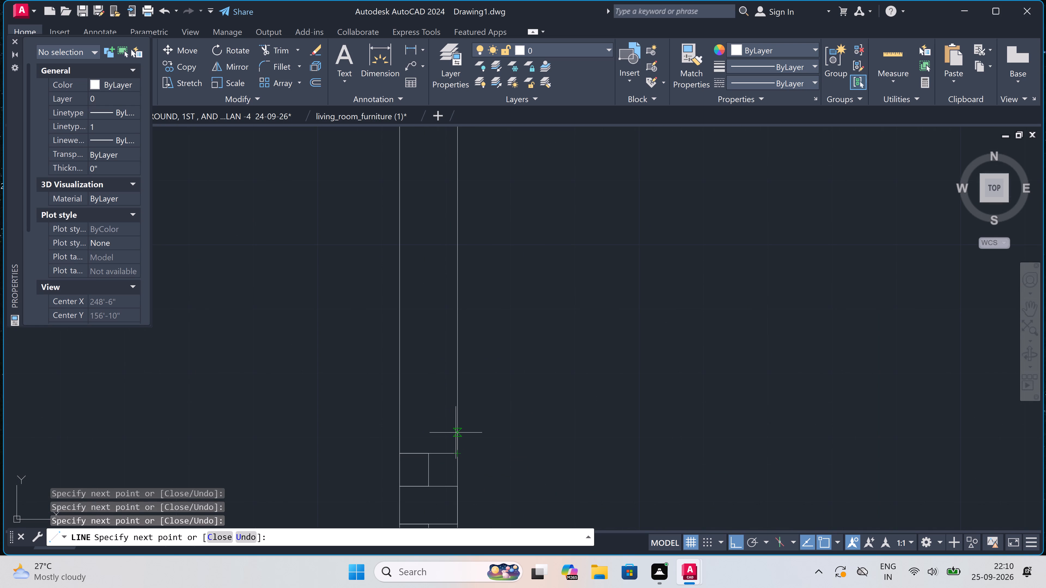
Draw another plain brick course above it, plus a centrally jointed course capped by a horizontal line across the full wall width.
click(457, 413)
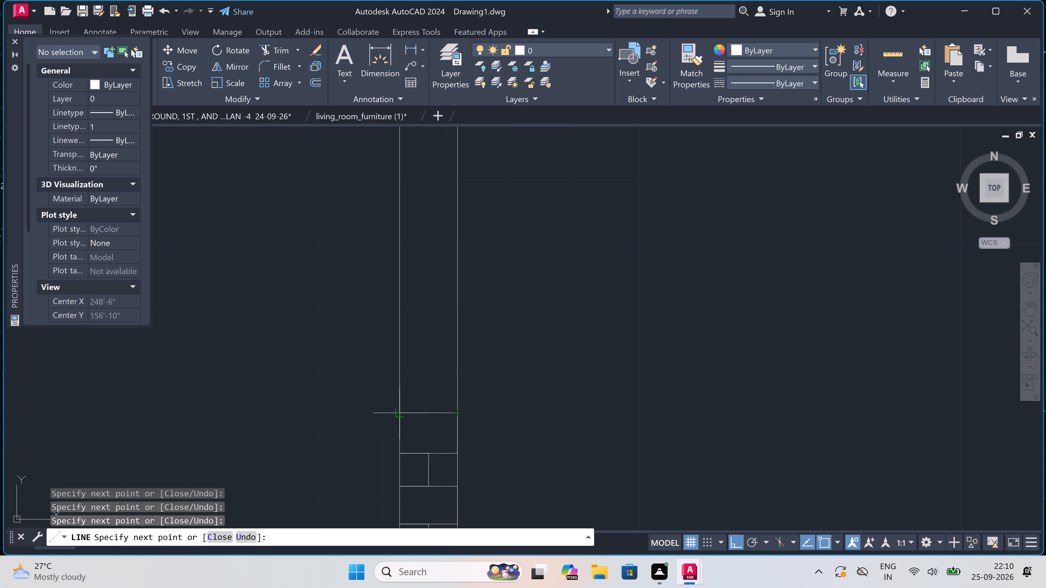
click(396, 409)
click(428, 412)
click(430, 366)
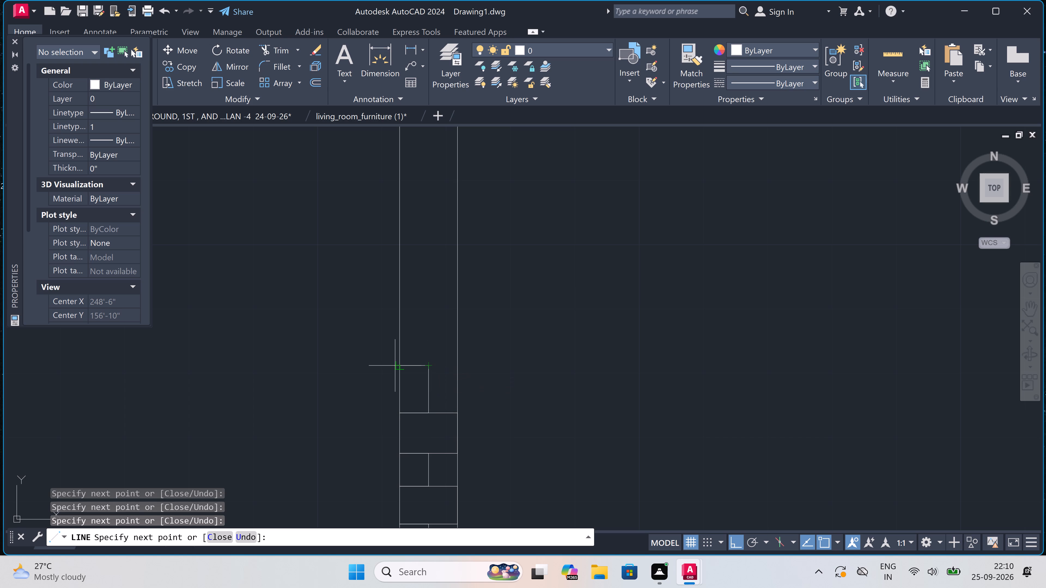
click(395, 366)
click(455, 367)
Stack a further plain course and a split course on the left outer wall, redrawing the central joint slightly shorter before capping it.
click(455, 320)
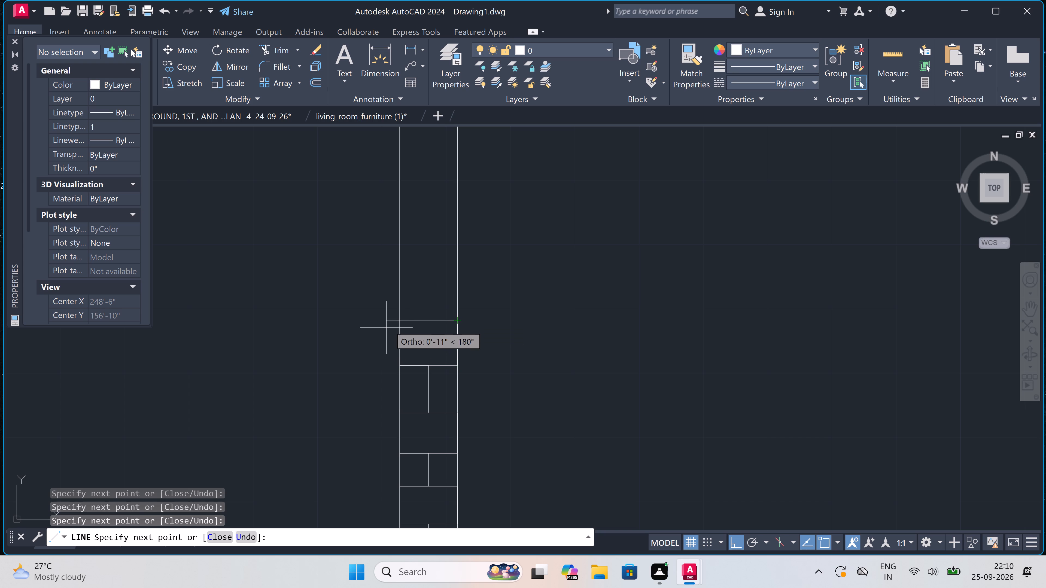
click(393, 323)
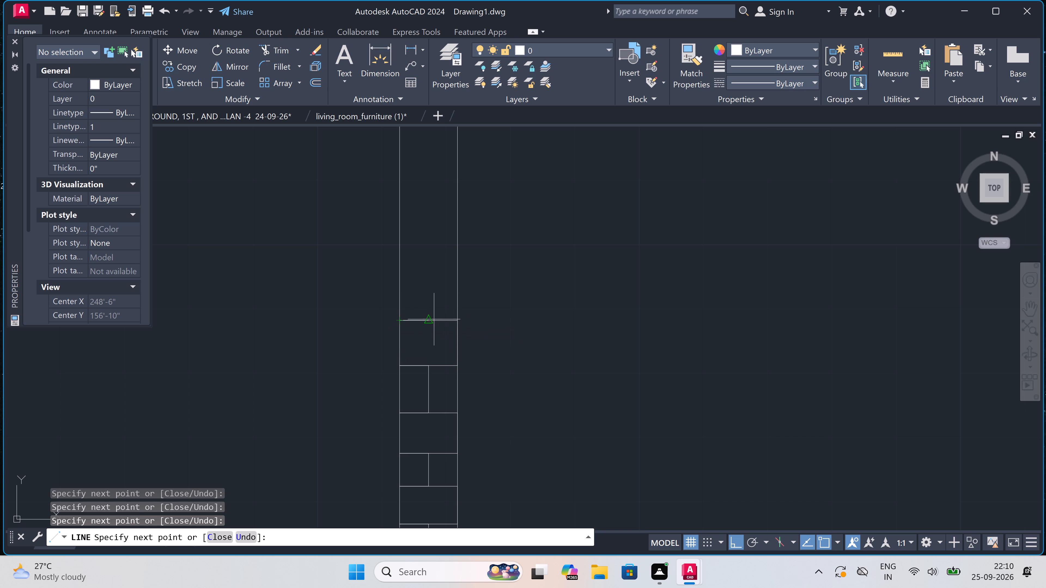
click(429, 326)
click(432, 270)
key(ctrl+z)
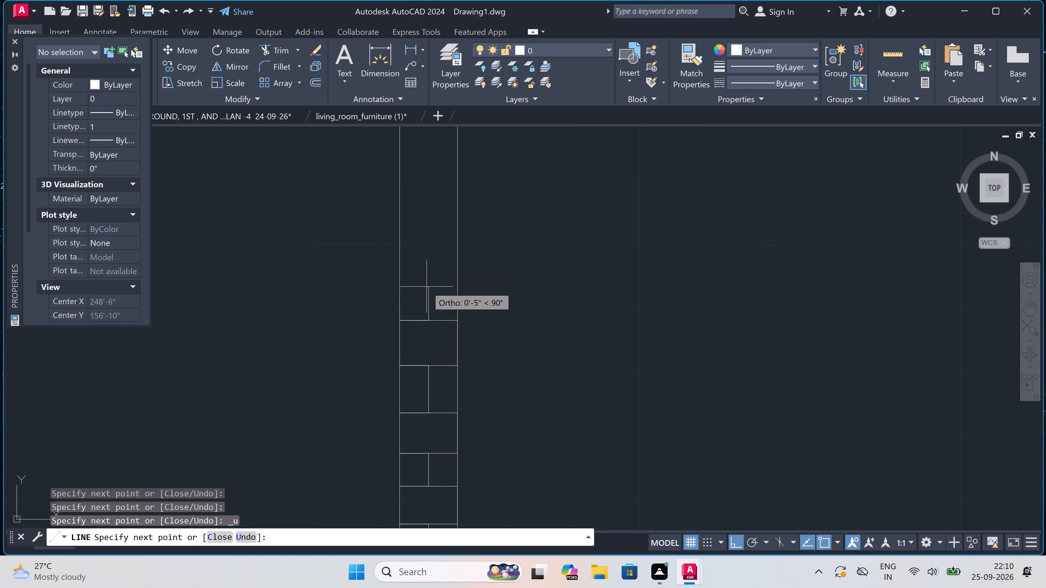
click(429, 280)
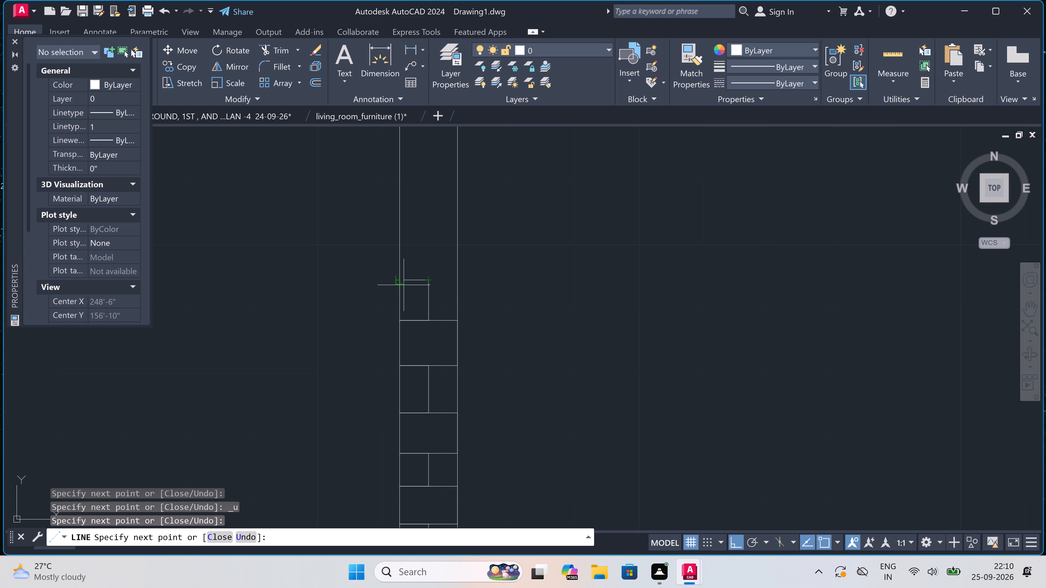
drag(400, 281, 404, 281)
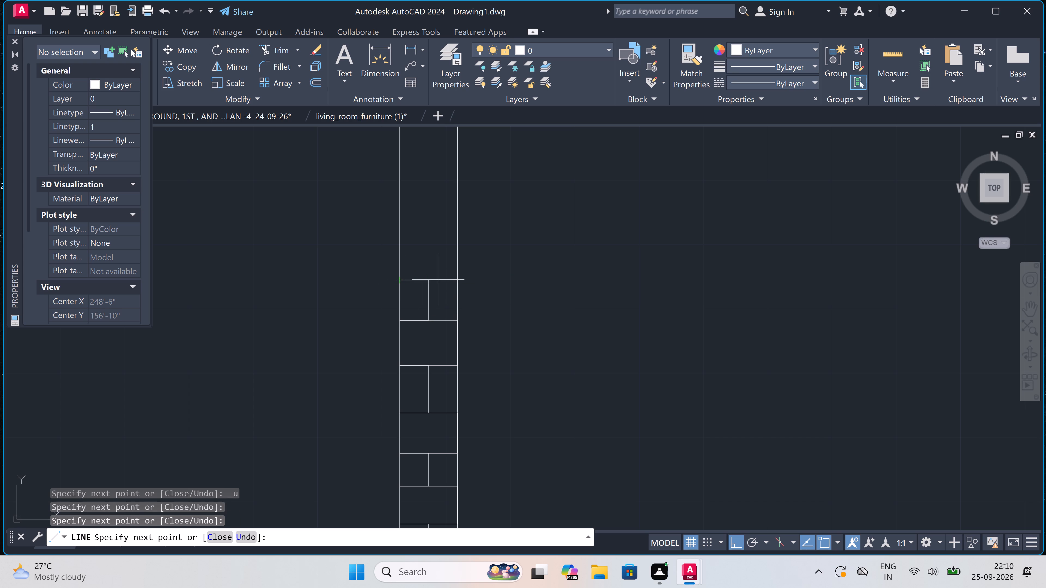
click(460, 281)
Extend the left wall's bricks with one more plain course and a centrally jointed course, its top line running between both wall faces.
drag(459, 235, 455, 235)
click(402, 235)
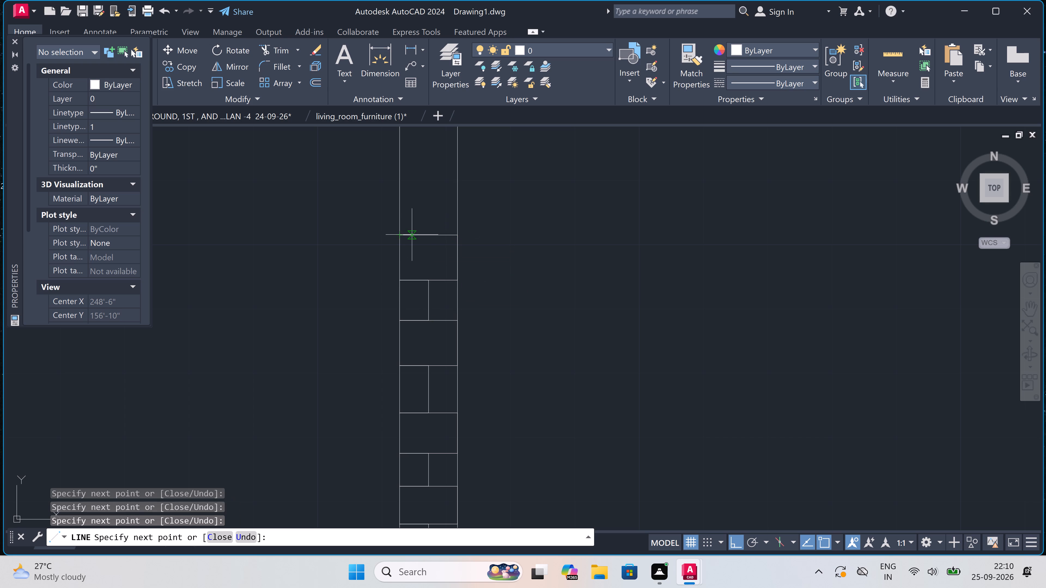
click(427, 235)
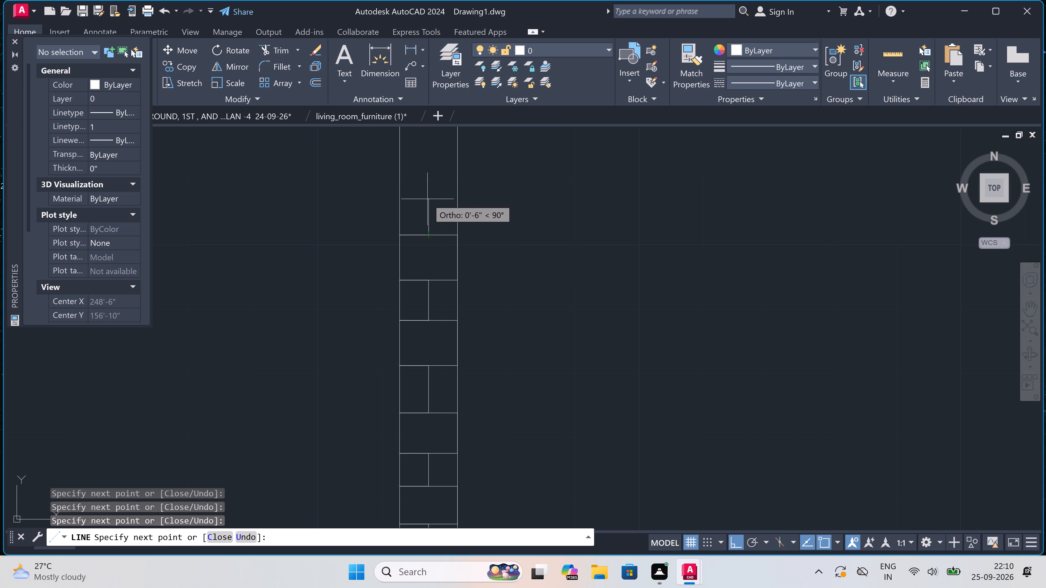
click(428, 192)
click(397, 193)
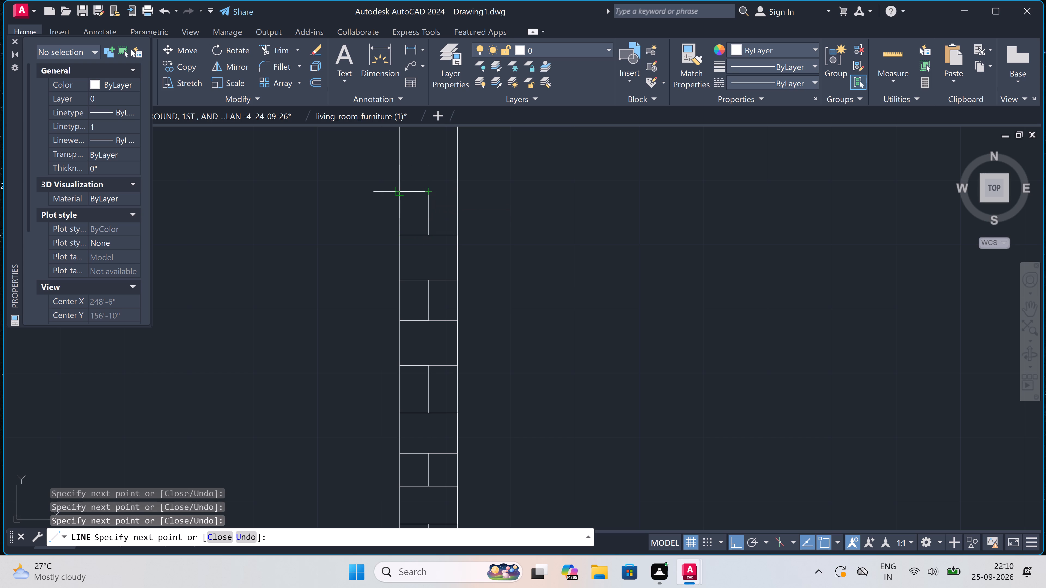
scroll(402, 299, down, 6)
scroll(399, 270, up, 4)
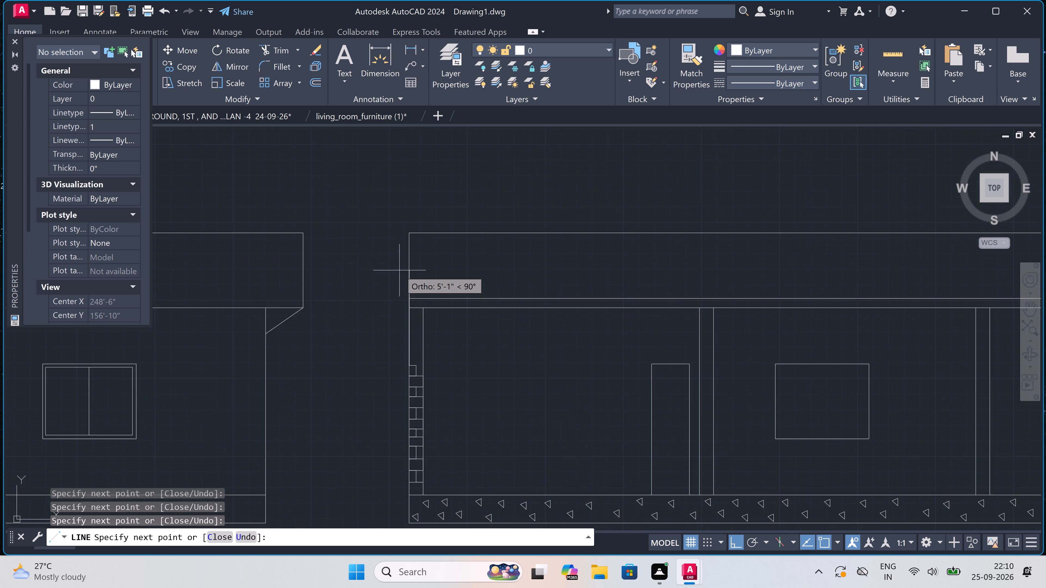
scroll(416, 420, up, 3)
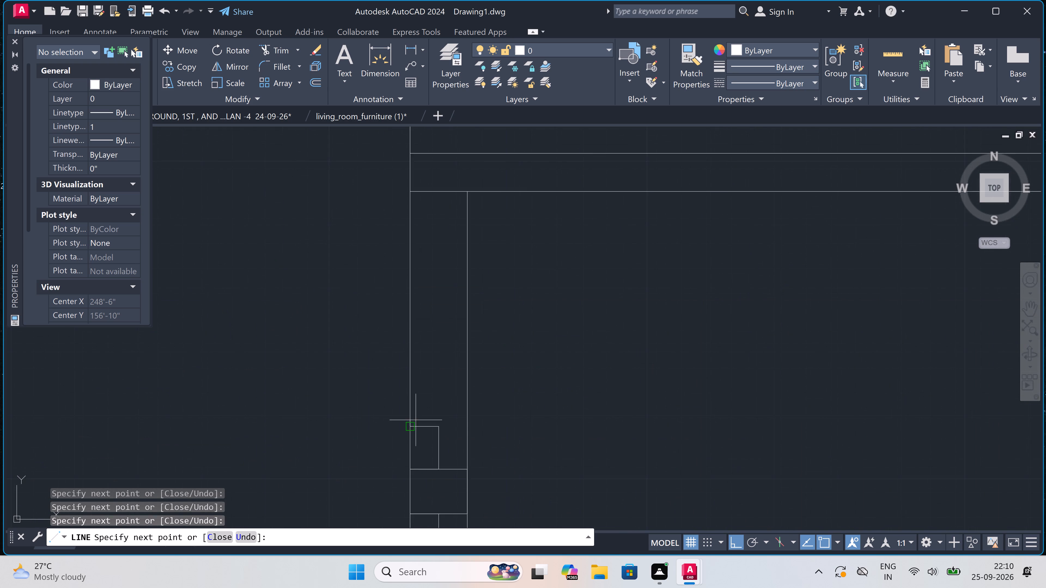
click(497, 429)
Add another plain brick course and a centrally jointed course on the left outer wall, capped by a line across the full wall width.
drag(497, 379, 491, 379)
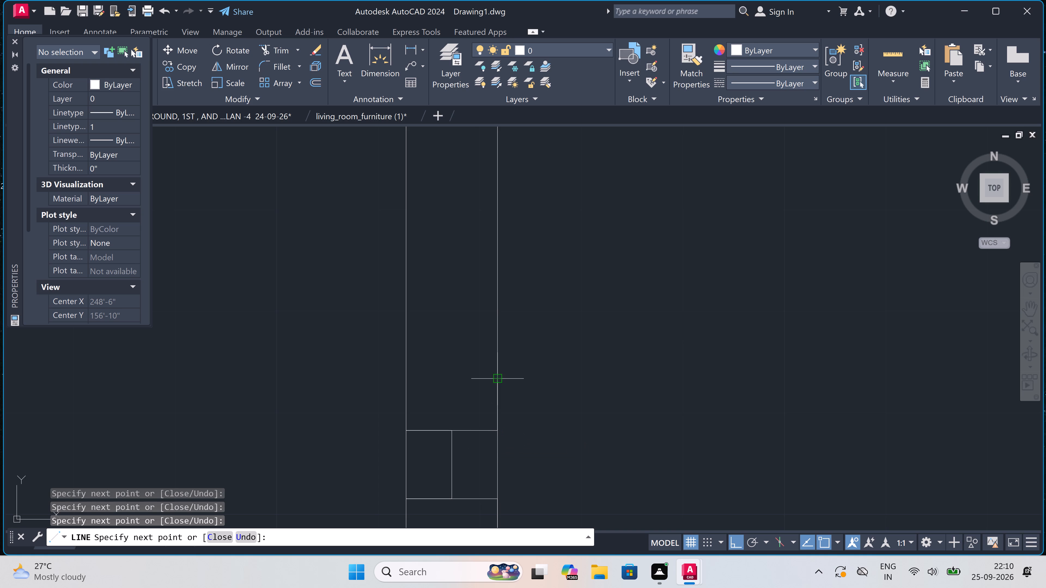
click(402, 376)
click(453, 382)
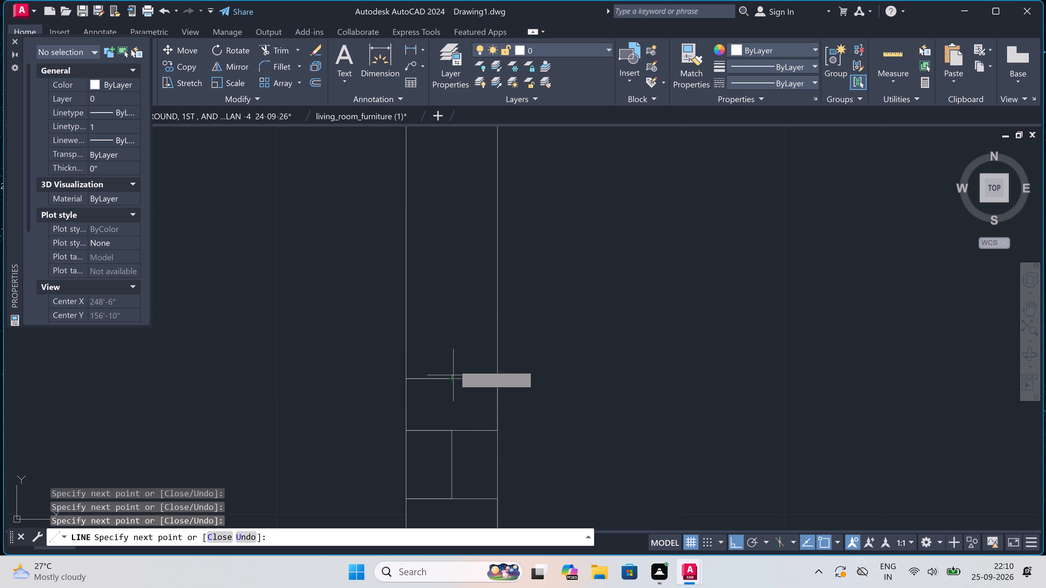
click(454, 330)
click(412, 330)
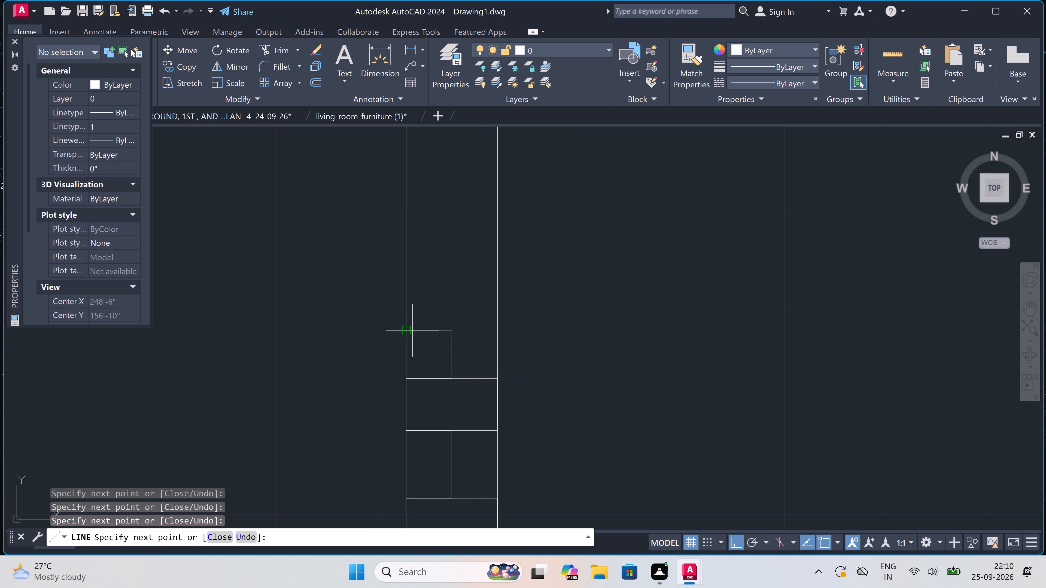
click(500, 332)
Stack one more plain course and a split course with a central joint about 6" high, closing its top line between both wall faces.
click(492, 272)
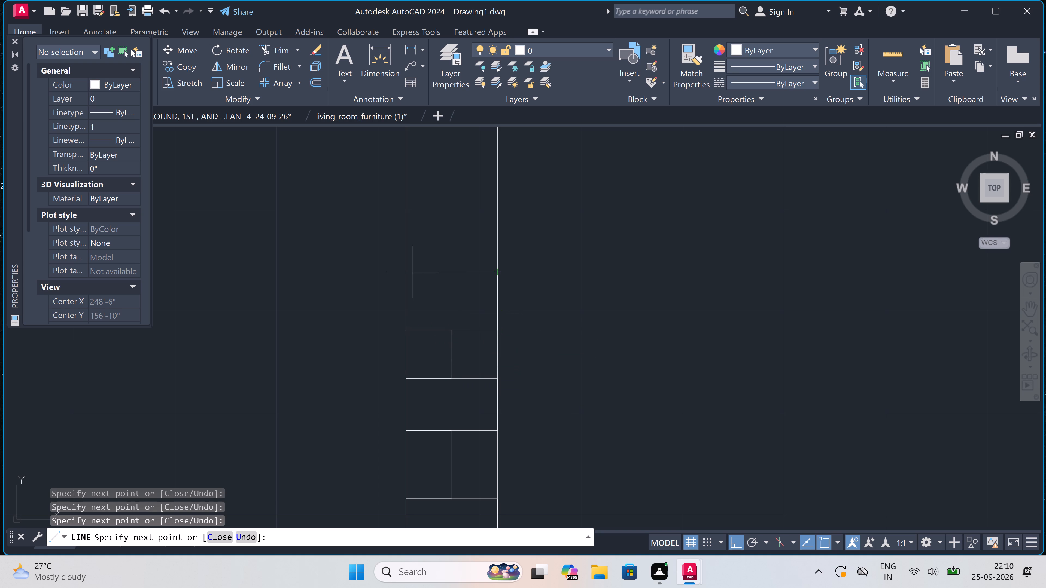
click(405, 274)
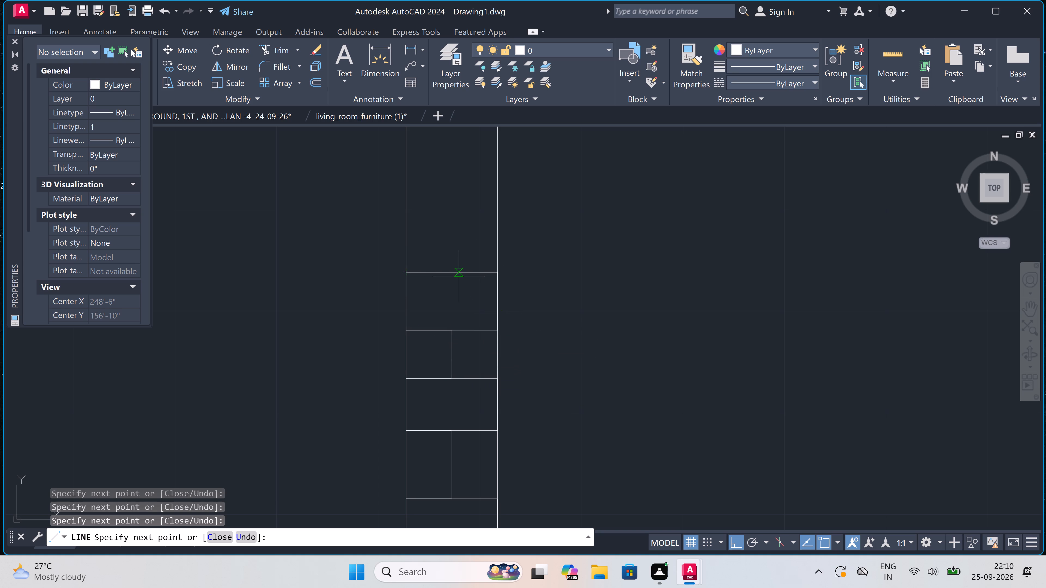
click(455, 272)
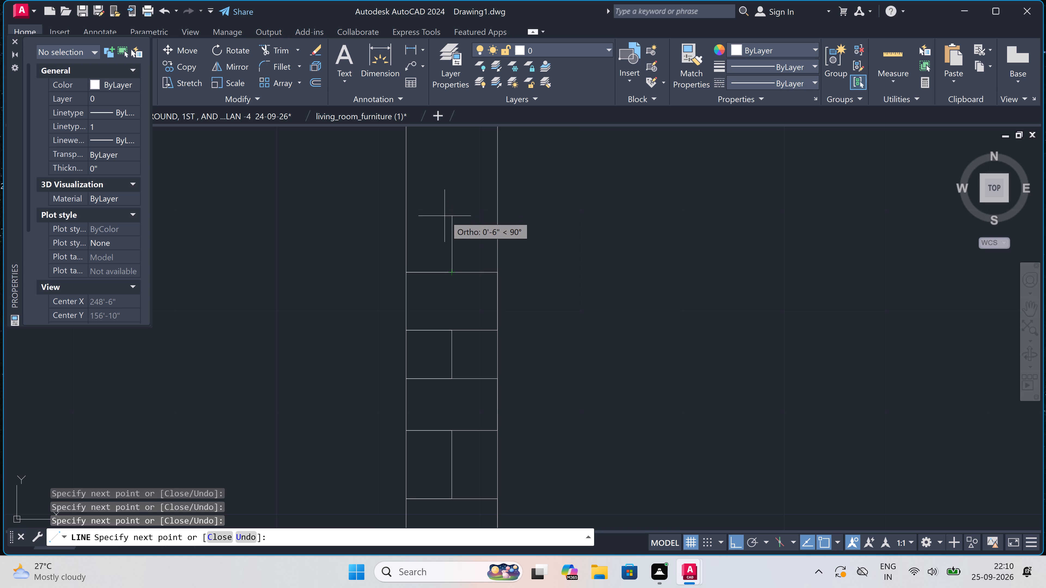
click(445, 216)
click(403, 218)
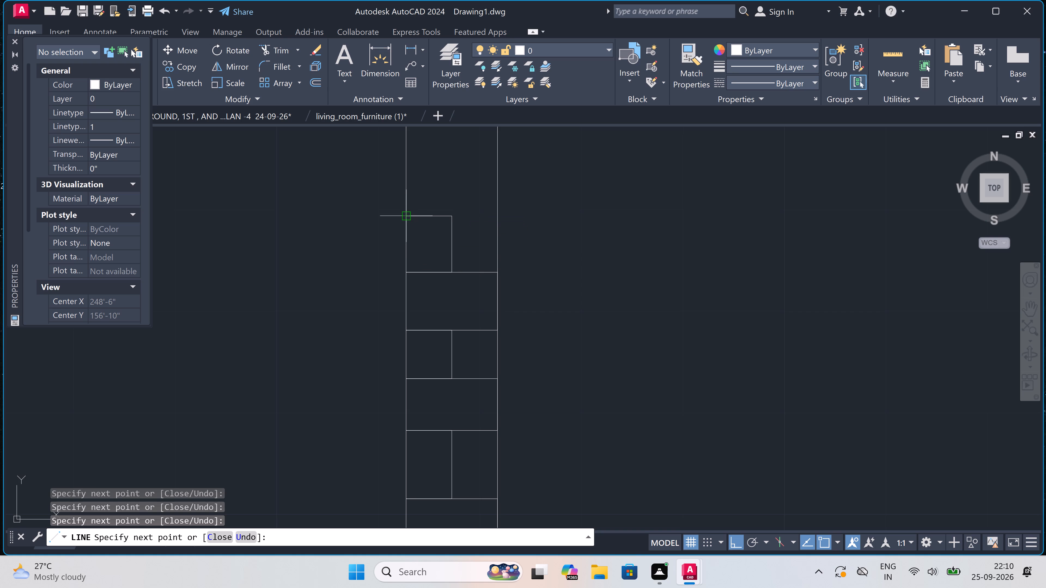
click(496, 216)
Continue the left outer wall's bricks towards the slab with a plain course and a centrally jointed course capped across the wall.
scroll(390, 351, down, 5)
scroll(393, 317, up, 1)
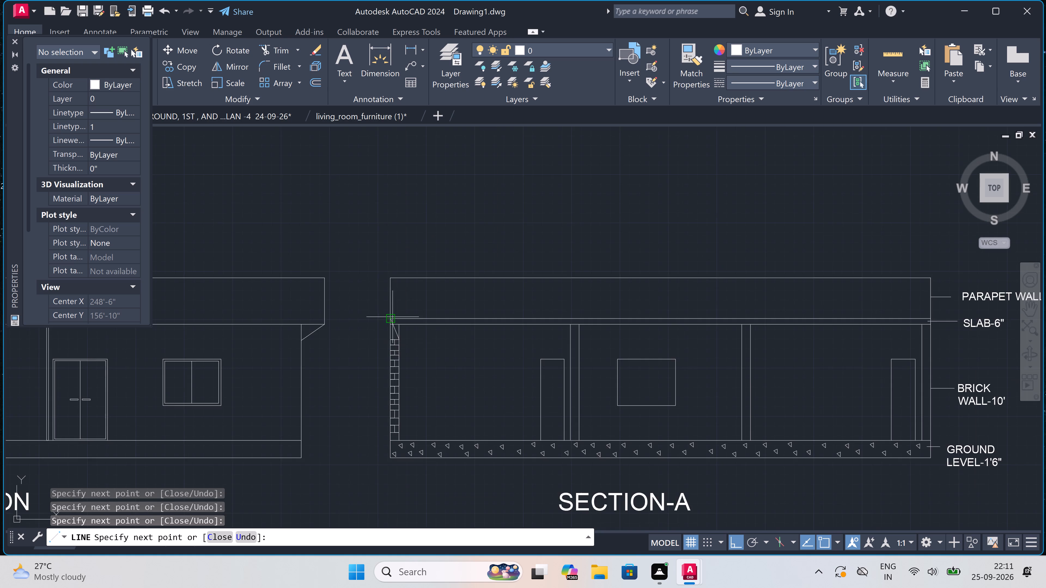
scroll(393, 317, up, 2)
scroll(417, 367, up, 3)
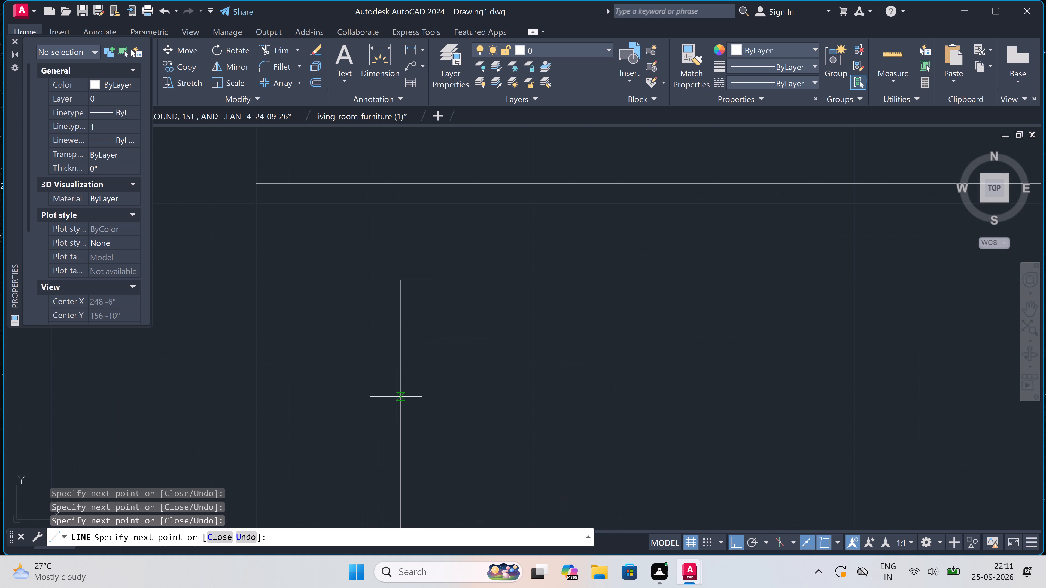
scroll(395, 396, down, 2)
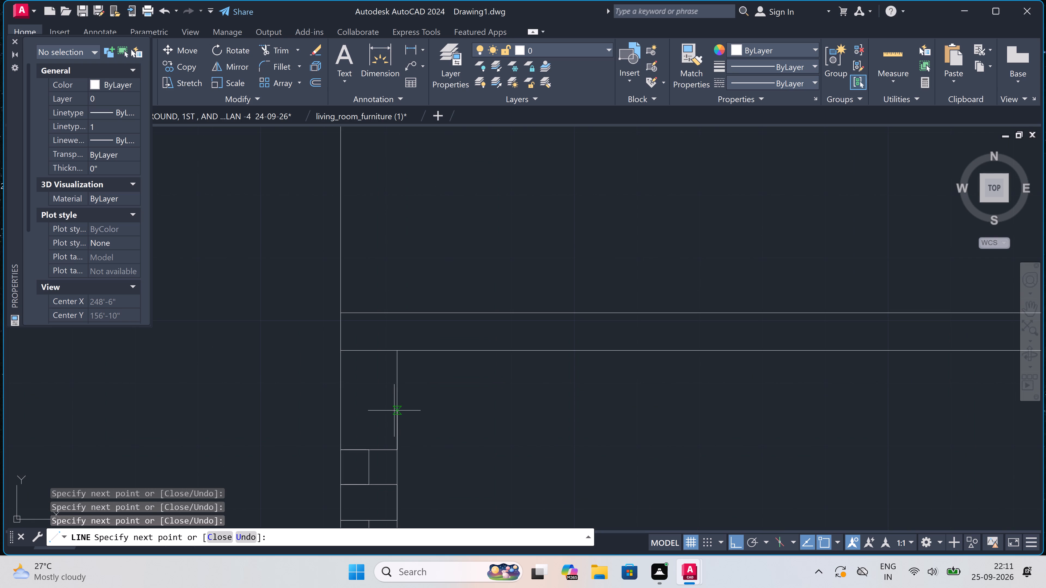
scroll(394, 411, up, 2)
click(400, 437)
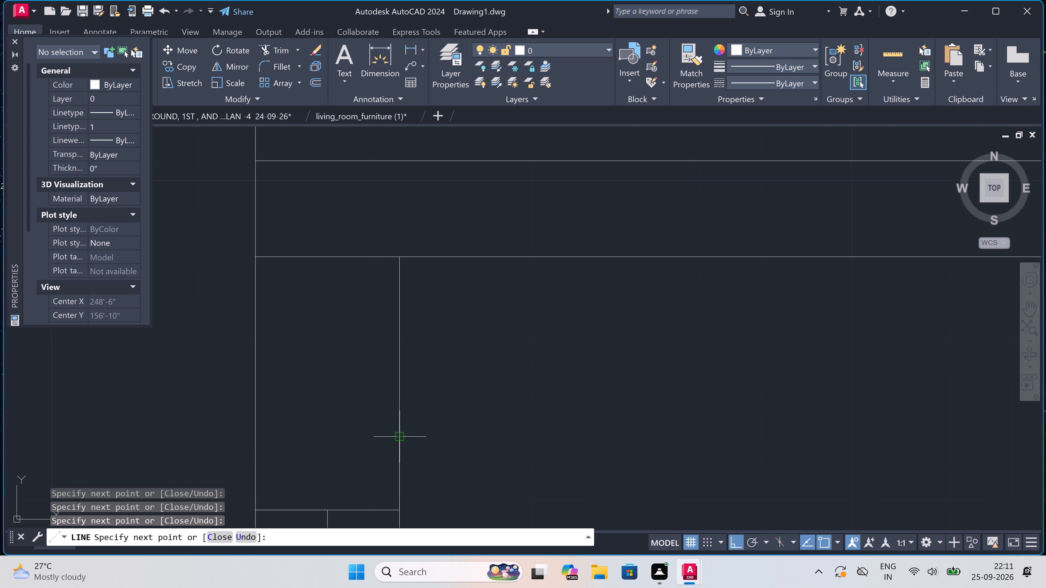
drag(256, 437, 255, 431)
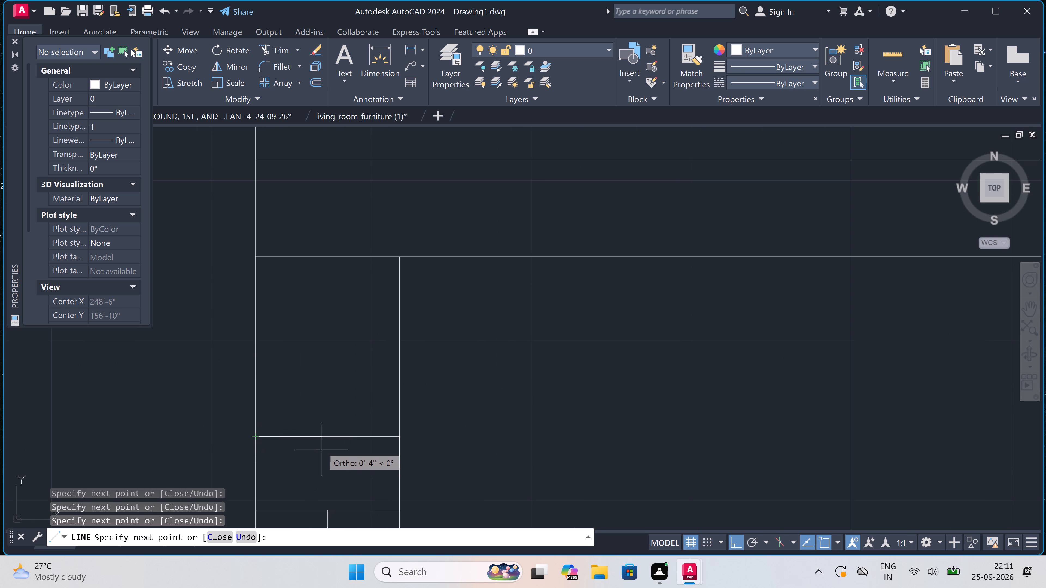
drag(324, 438, 325, 433)
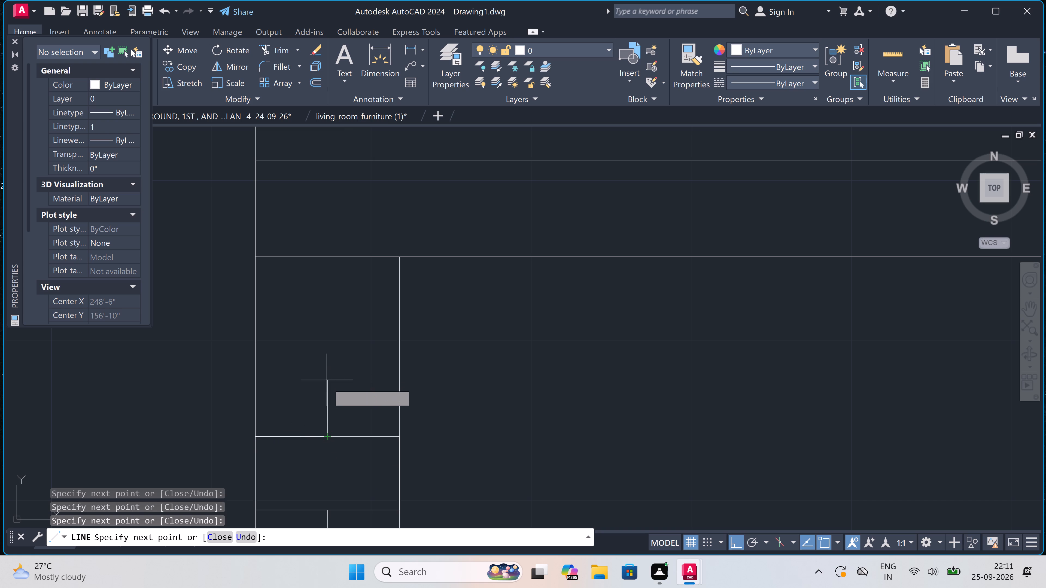
click(324, 372)
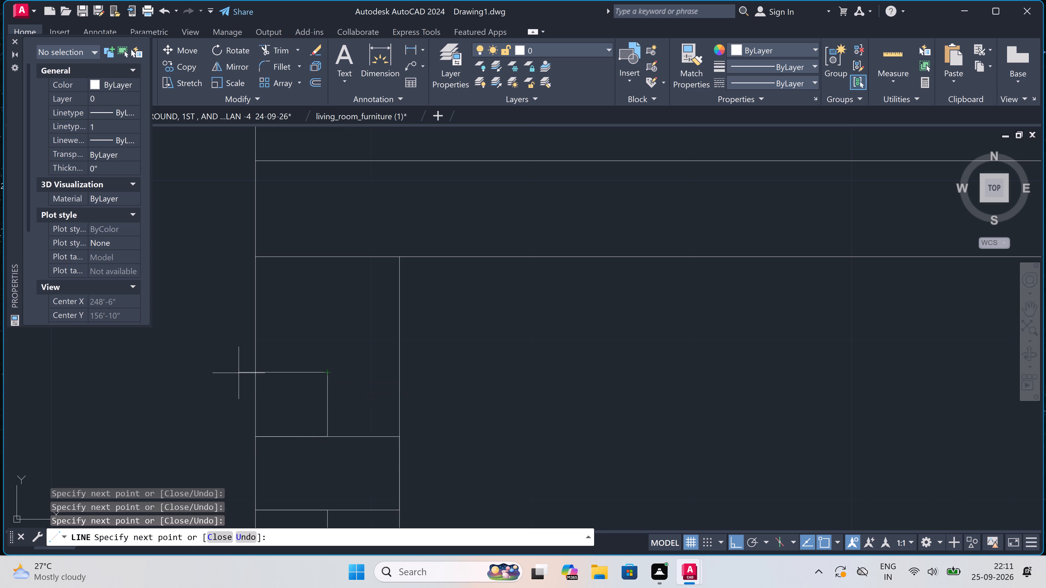
click(253, 374)
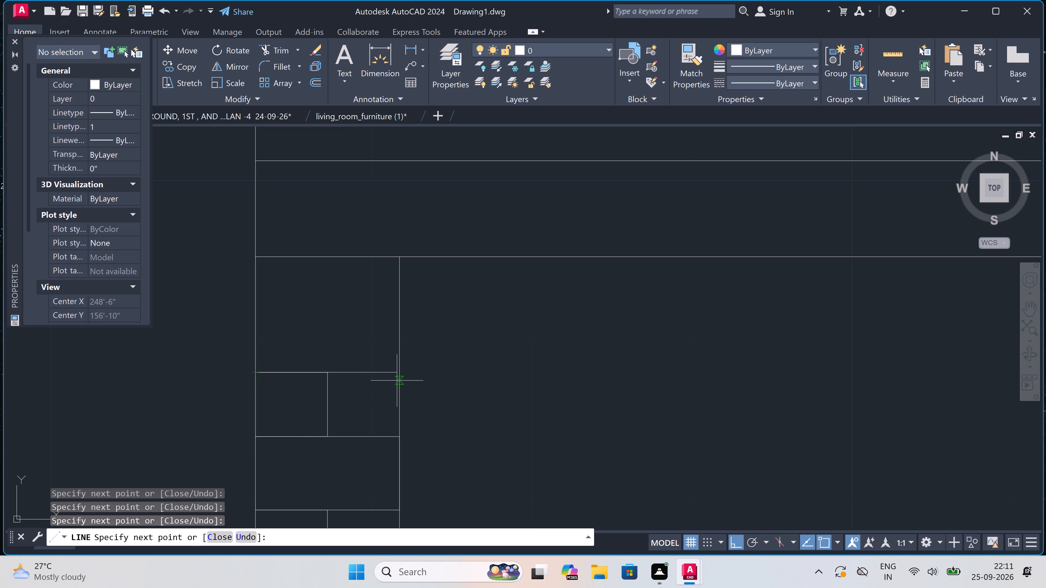
click(398, 375)
Finish the left outer wall's brickwork with a last plain course and a central joint running up to the slab's underside.
drag(399, 317, 394, 312)
click(255, 317)
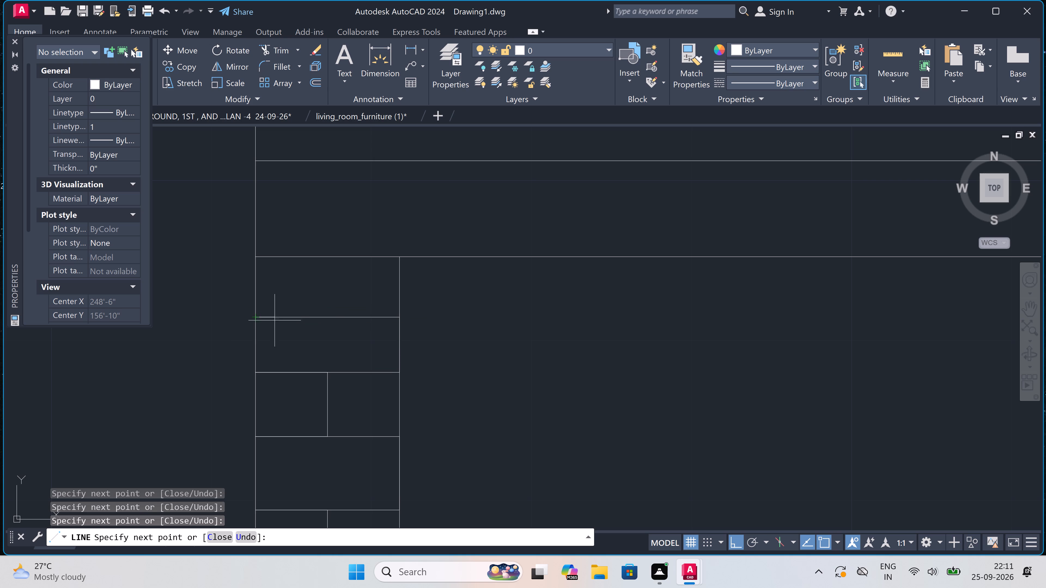
drag(327, 320, 328, 315)
click(326, 257)
key(Escape)
Select all brick course lines in the left outer wall and start copying them, using the wall's bottom outer corner as base point.
scroll(342, 261, down, 1)
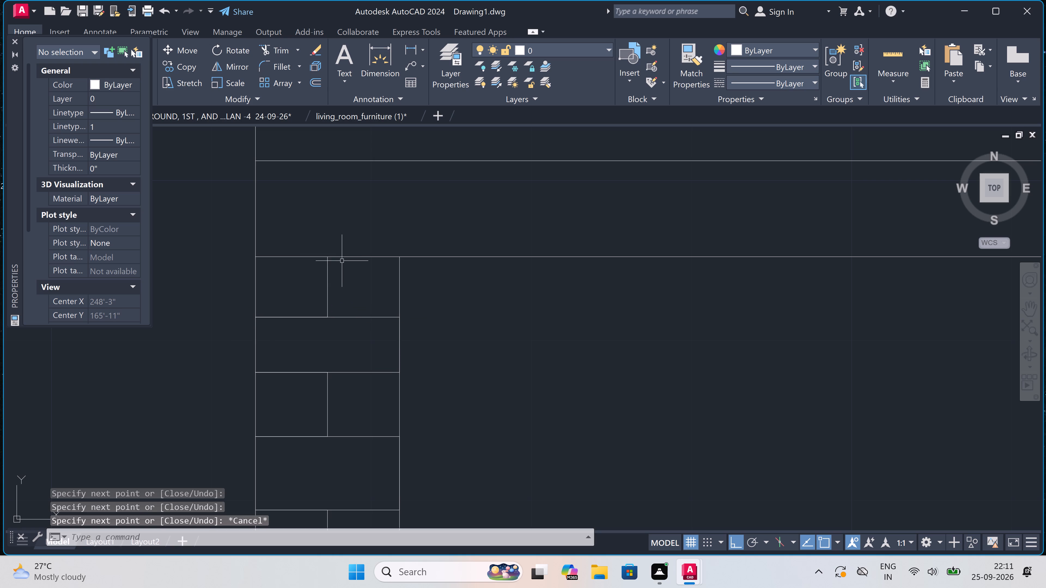
scroll(342, 261, down, 1)
scroll(344, 266, up, 2)
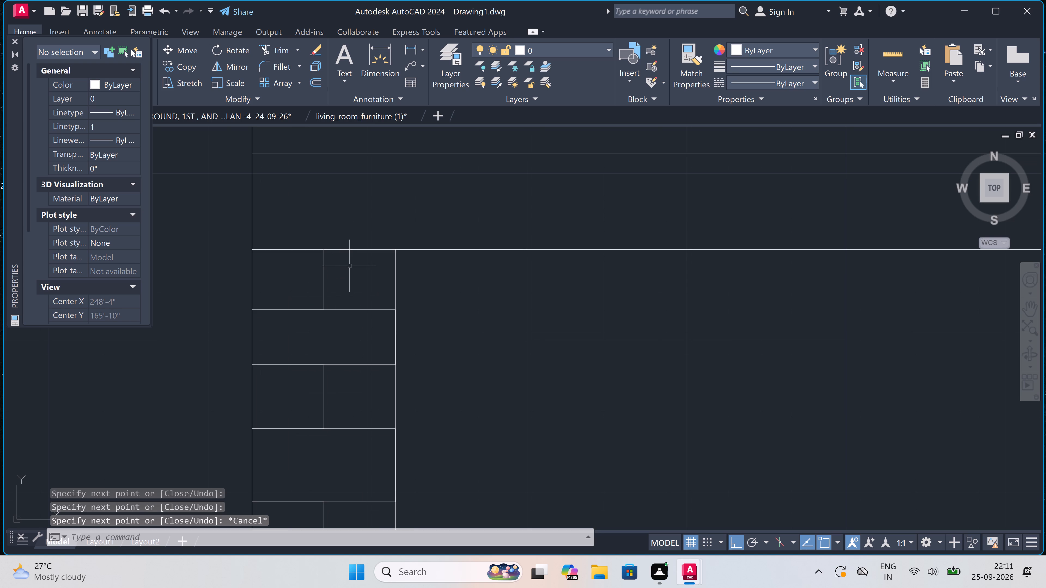
click(349, 266)
scroll(296, 359, down, 6)
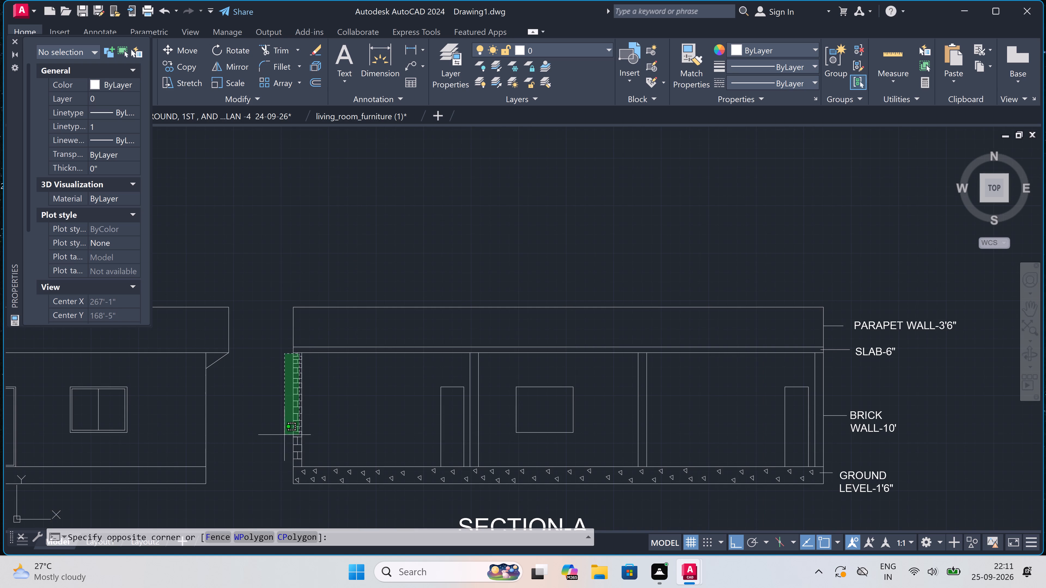
scroll(282, 463, up, 4)
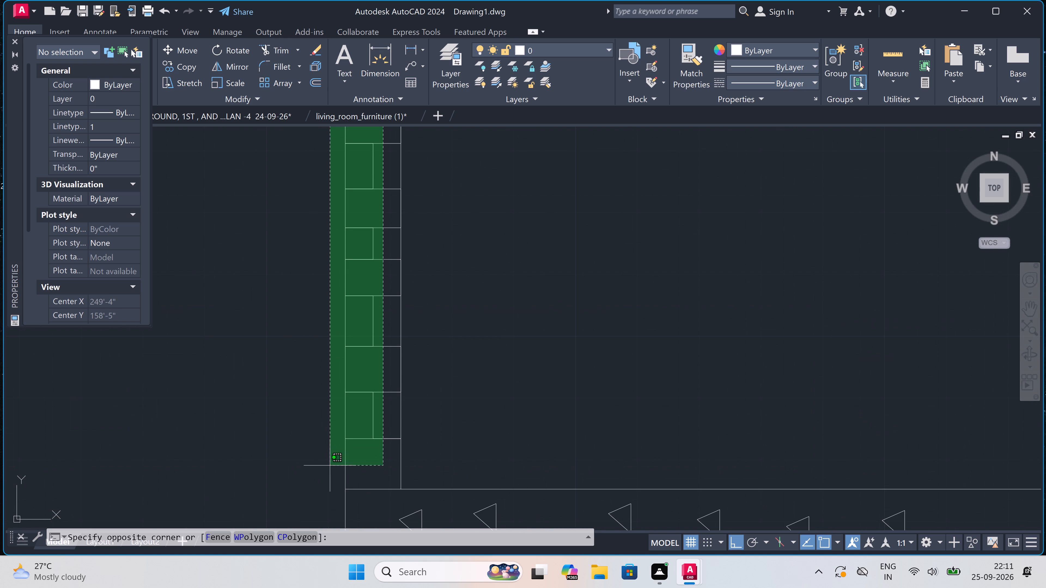
click(354, 474)
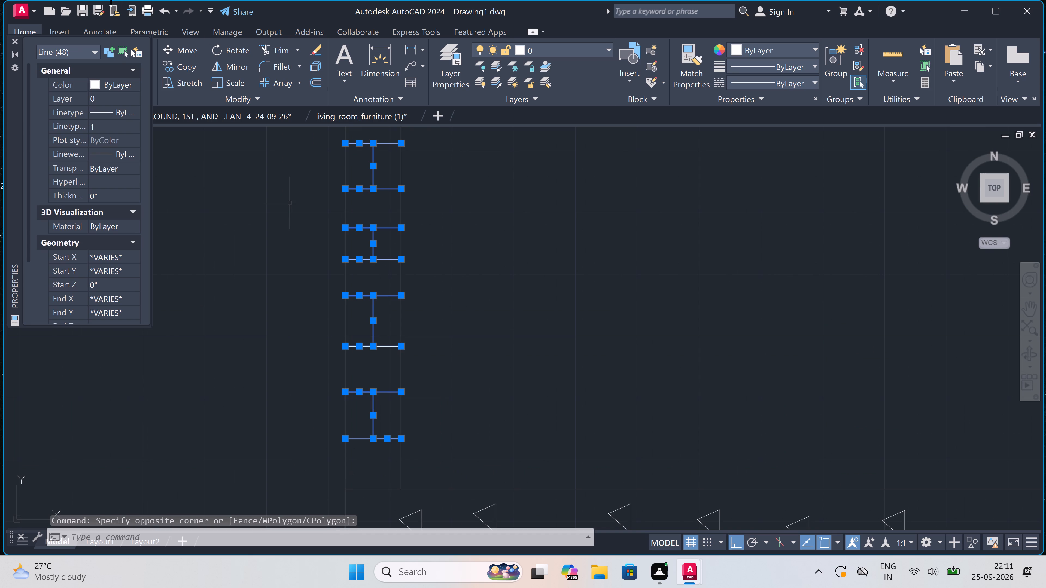
click(180, 67)
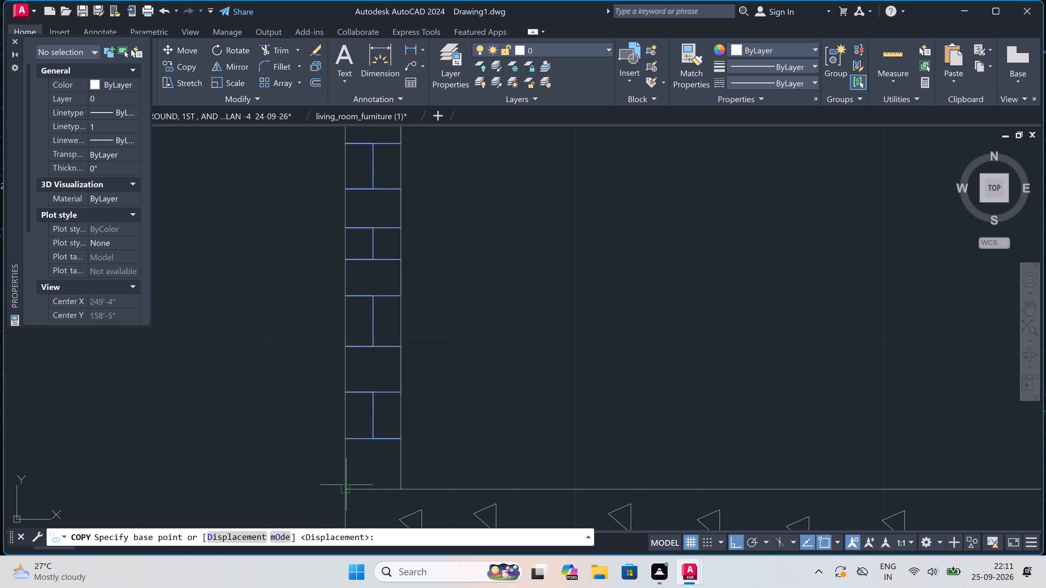
drag(346, 487, 346, 485)
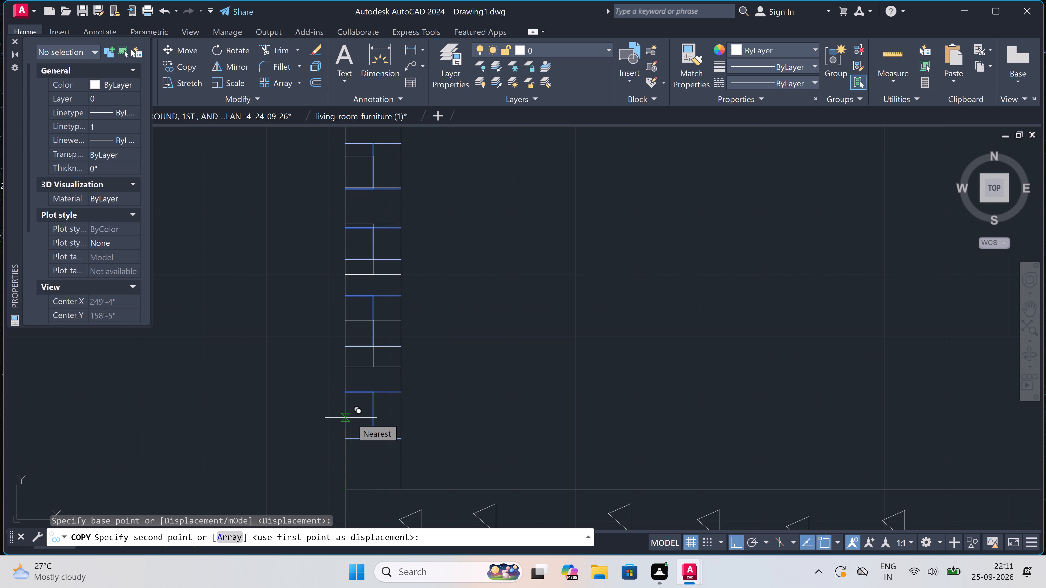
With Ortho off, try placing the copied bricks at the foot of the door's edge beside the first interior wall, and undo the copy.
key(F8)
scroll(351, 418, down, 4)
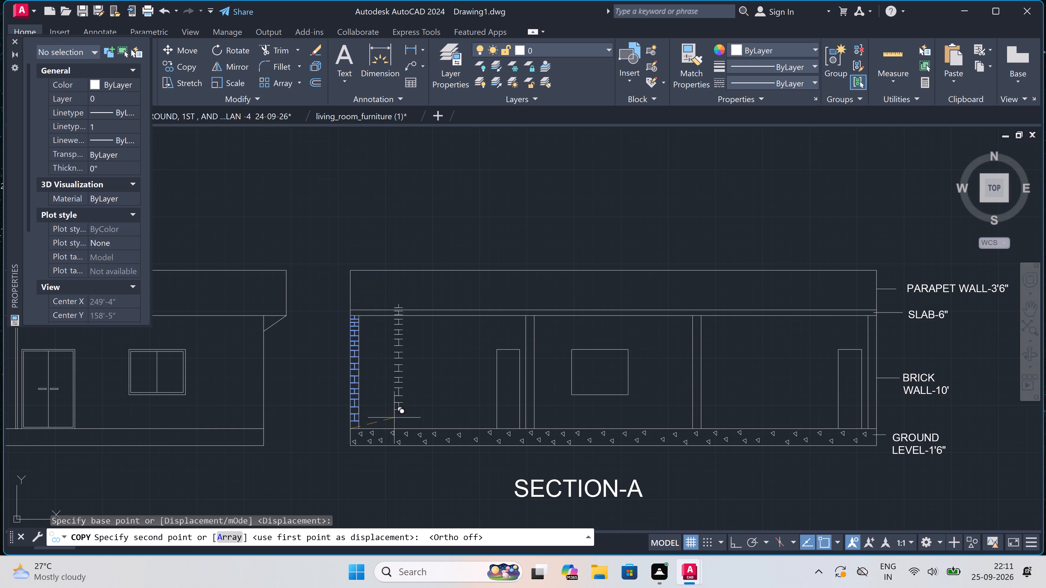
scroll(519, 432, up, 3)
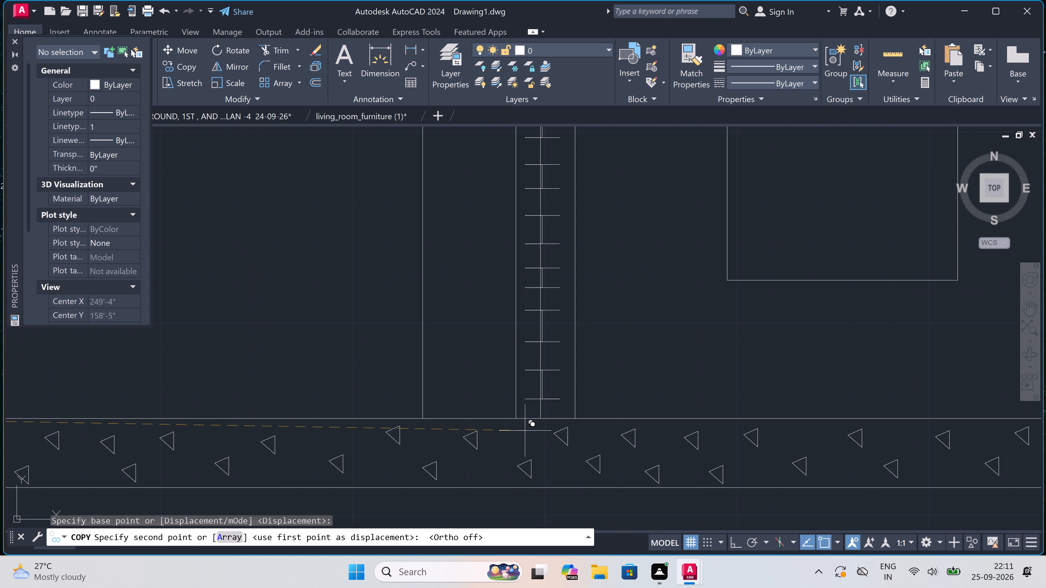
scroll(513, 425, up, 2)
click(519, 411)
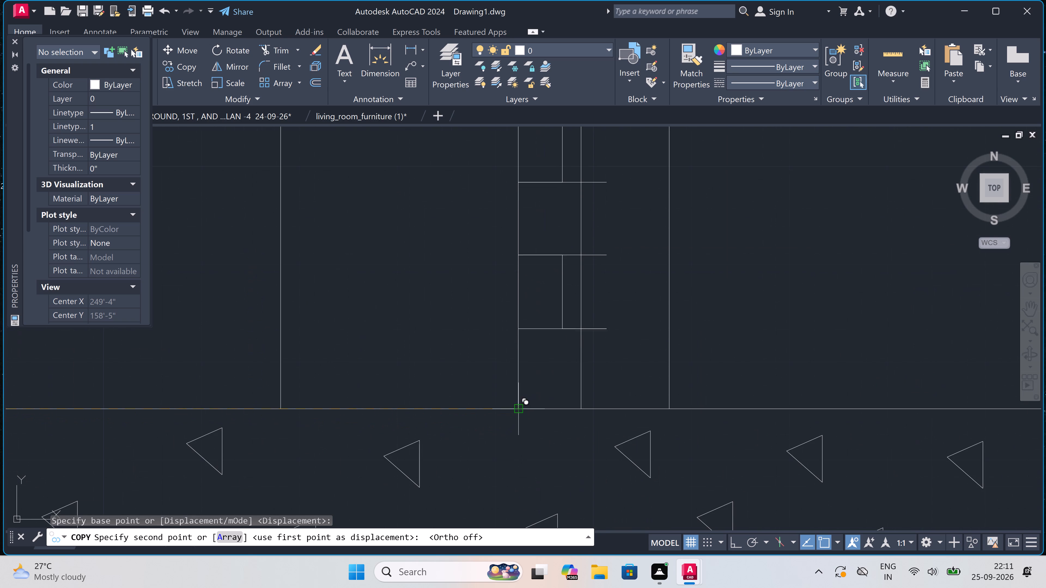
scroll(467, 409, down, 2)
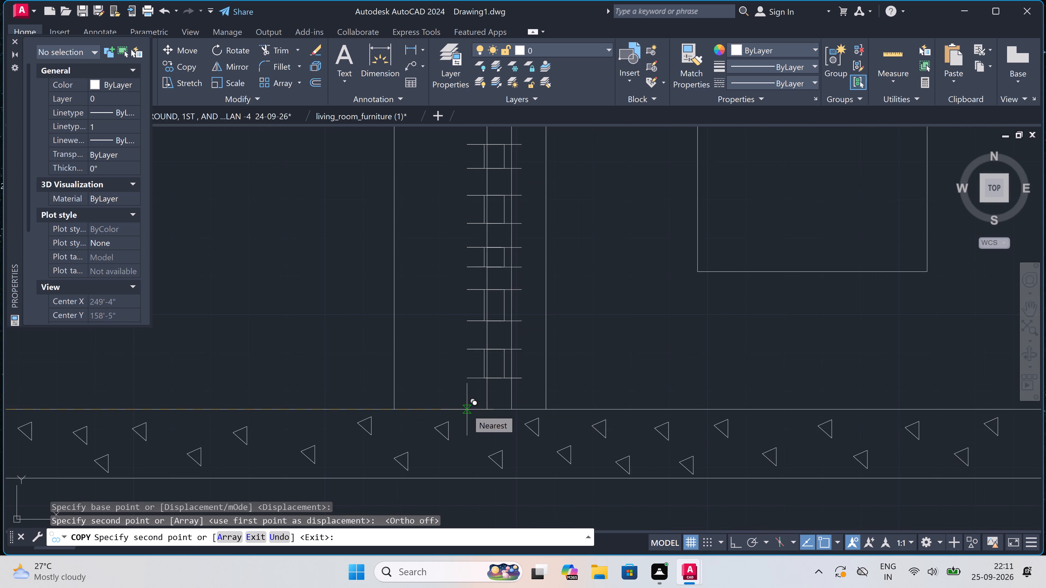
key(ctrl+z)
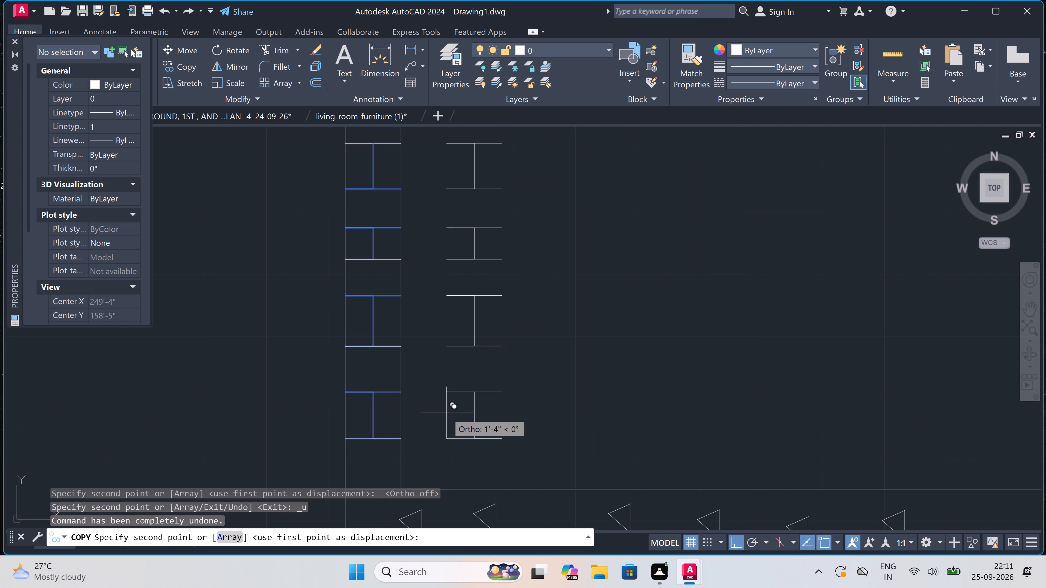
Place the copied bricks in the first interior wall of the section, at the foot of its door-side edge.
scroll(446, 413, down, 4)
scroll(560, 420, up, 1)
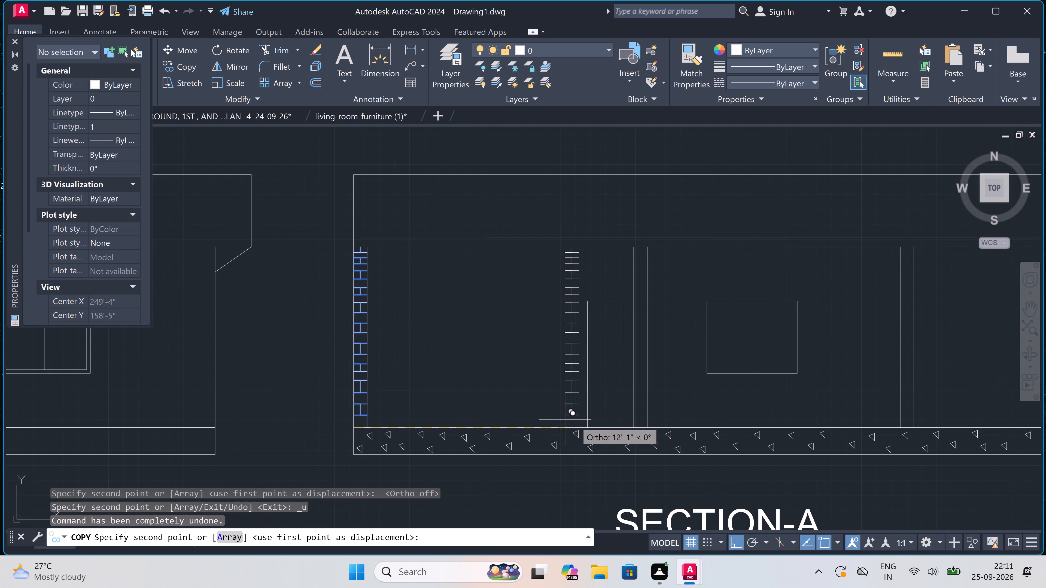
scroll(628, 422, up, 4)
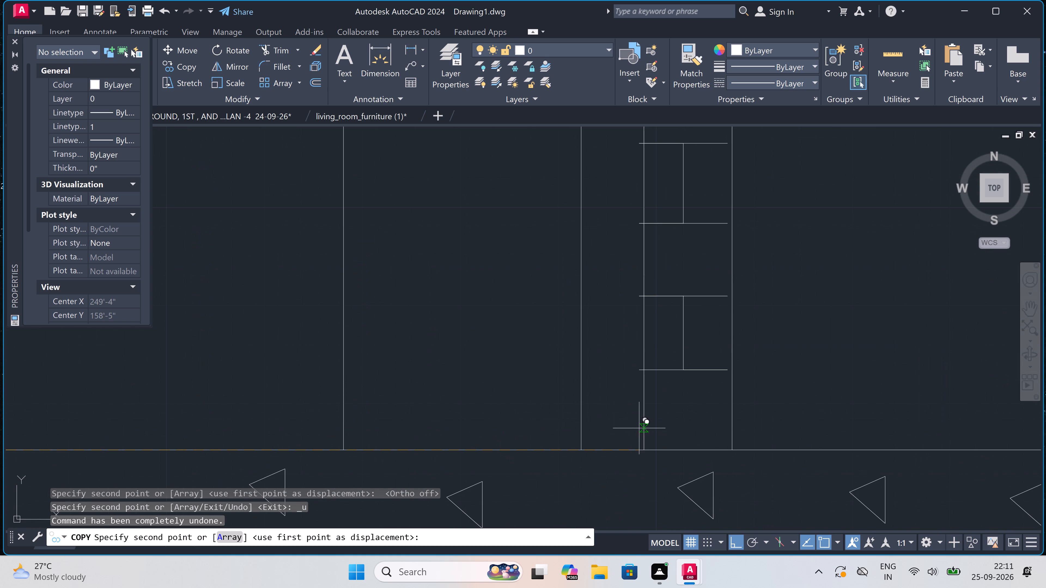
click(644, 447)
Place another copy of the bricks in the second interior wall, at the foot of its window-side edge.
scroll(444, 438, down, 2)
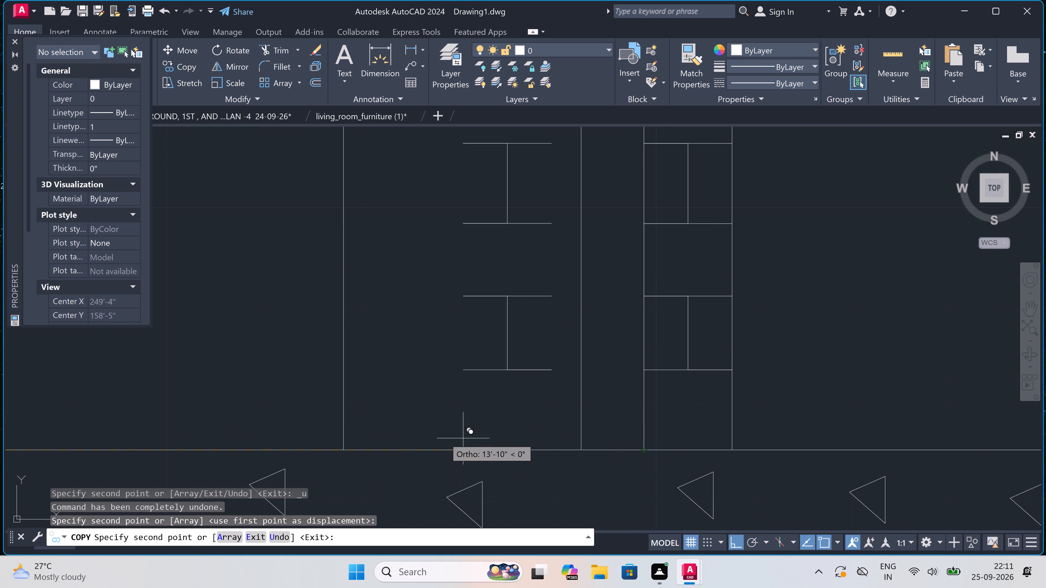
scroll(444, 438, down, 6)
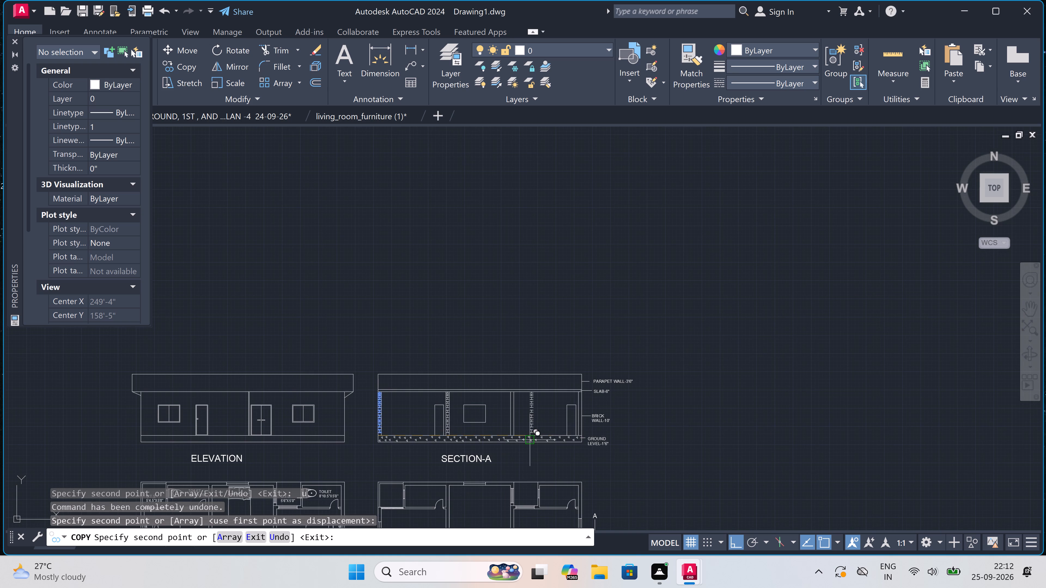
scroll(517, 440, up, 4)
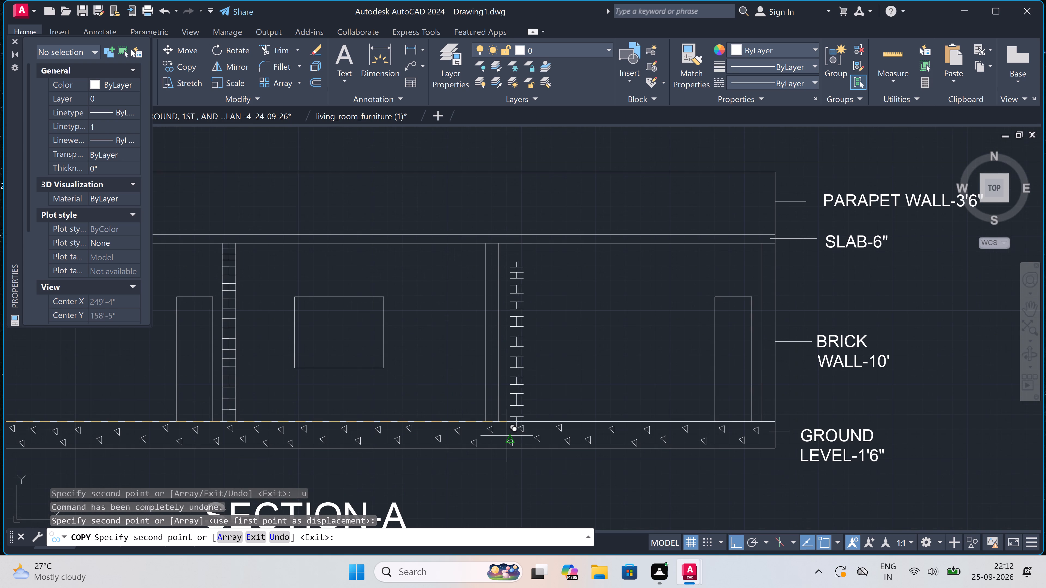
scroll(482, 434, up, 2)
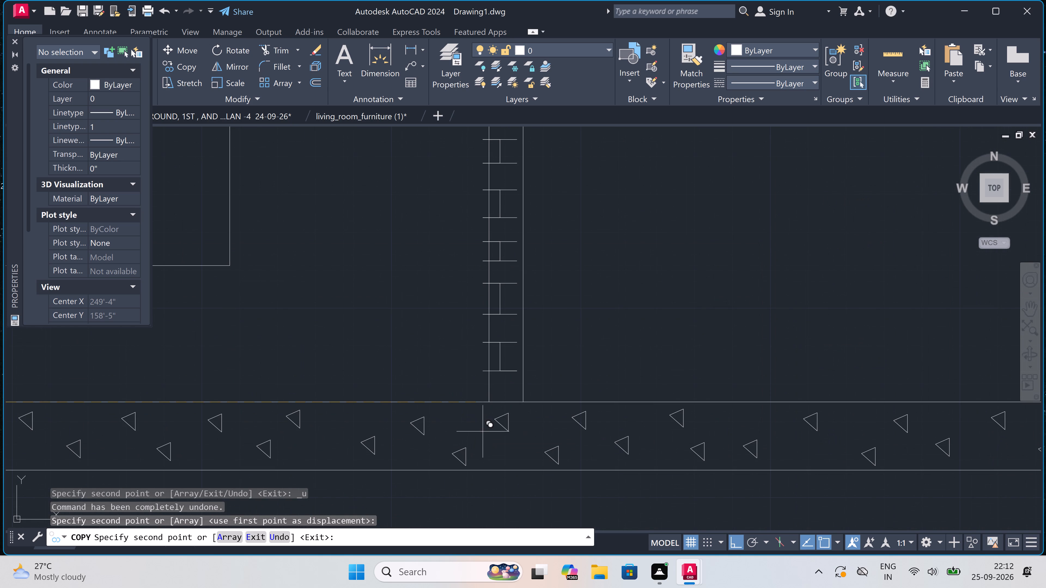
click(488, 398)
Place a last copy of the bricks in the right outer wall, at the foot of its inner edge, and finish copying.
scroll(488, 398, down, 4)
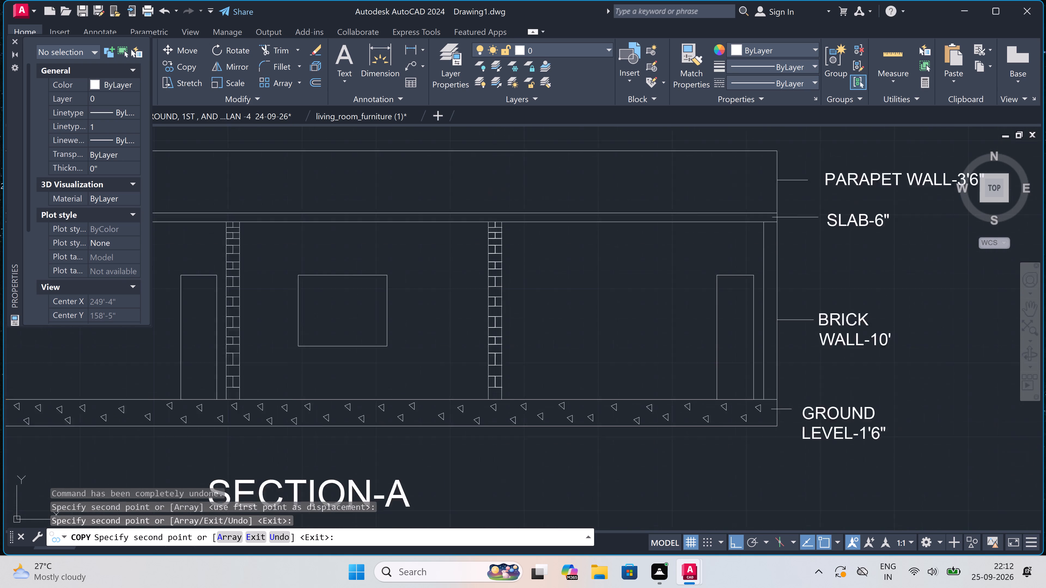
scroll(488, 398, down, 1)
scroll(554, 398, up, 3)
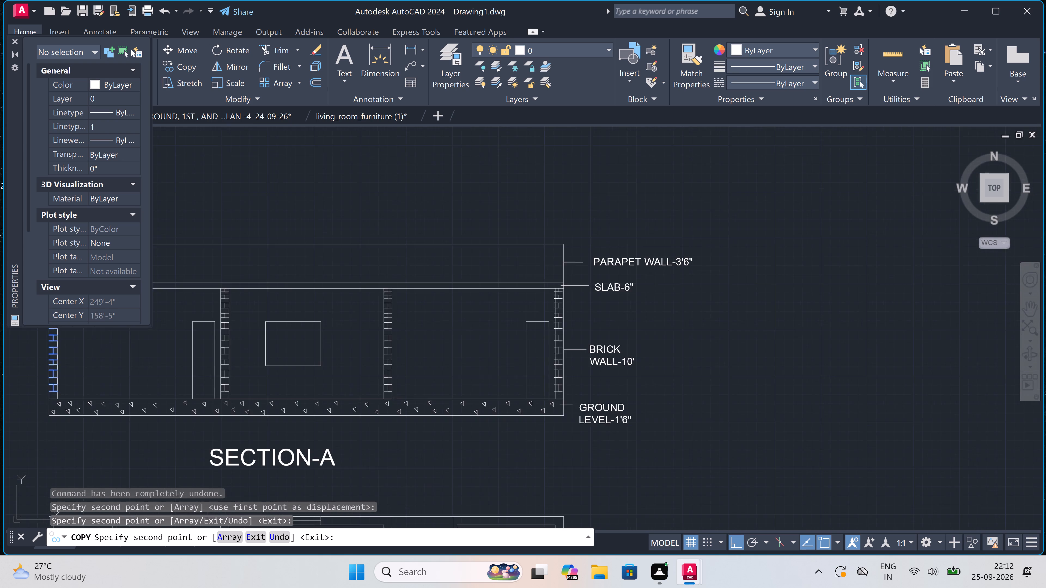
scroll(558, 396, up, 3)
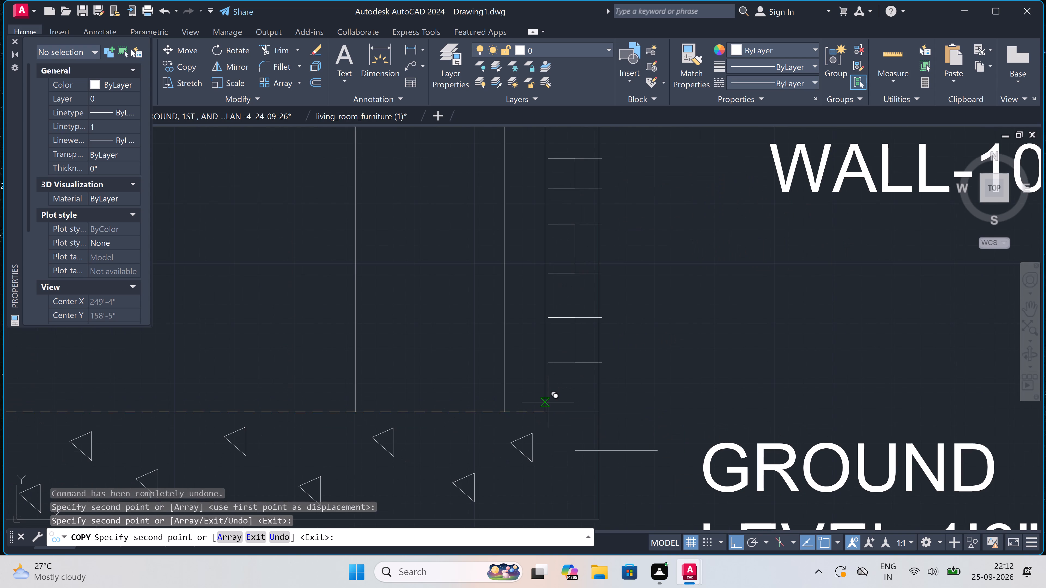
click(546, 406)
key(Escape)
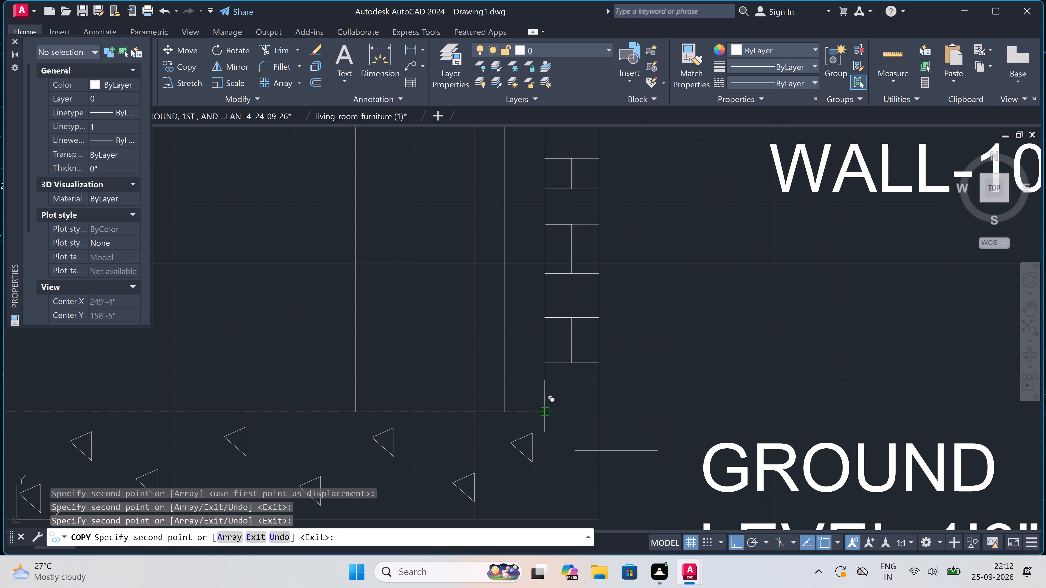
Review the elevation, the section and the ground floor plans as a whole.
scroll(498, 391, down, 3)
scroll(461, 386, down, 3)
scroll(426, 383, down, 1)
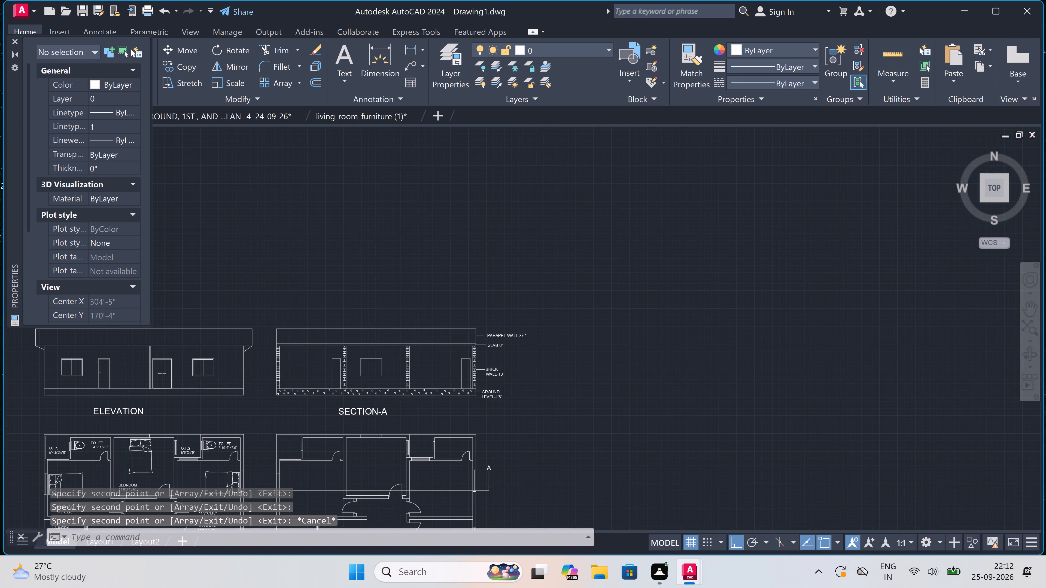
scroll(384, 400, up, 2)
scroll(384, 400, down, 4)
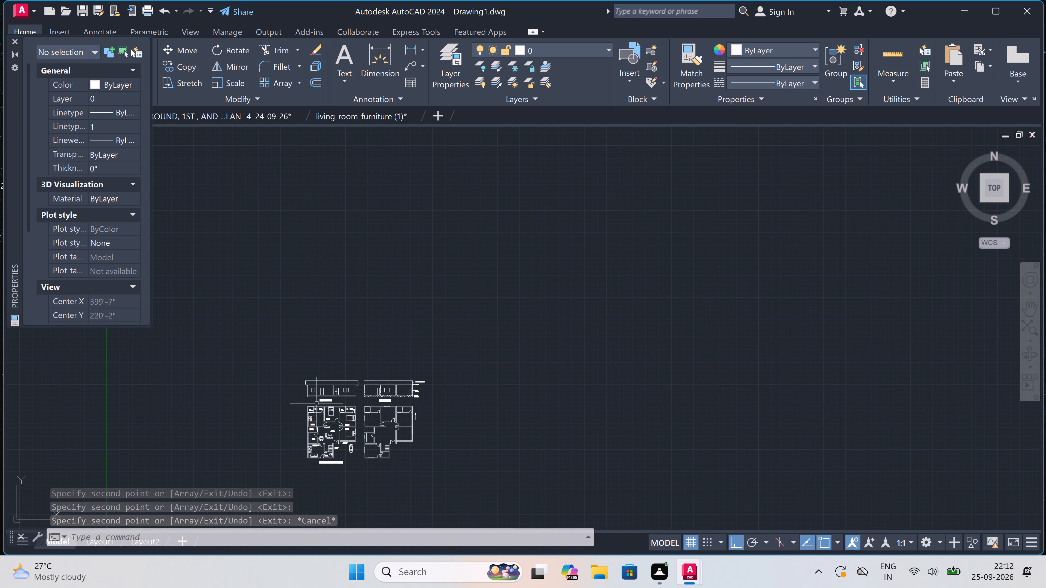
scroll(309, 399, up, 2)
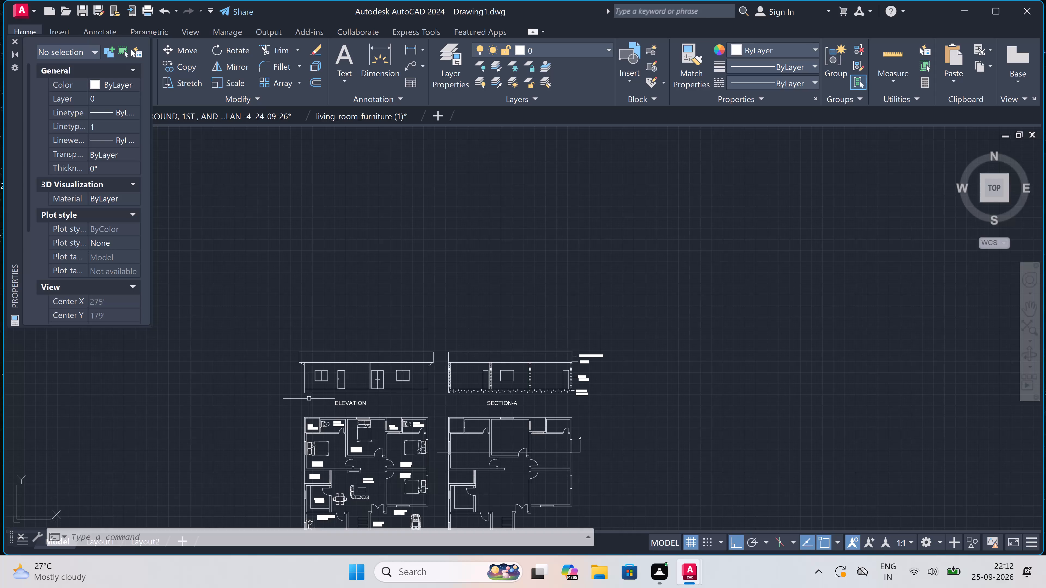
scroll(422, 314, down, 1)
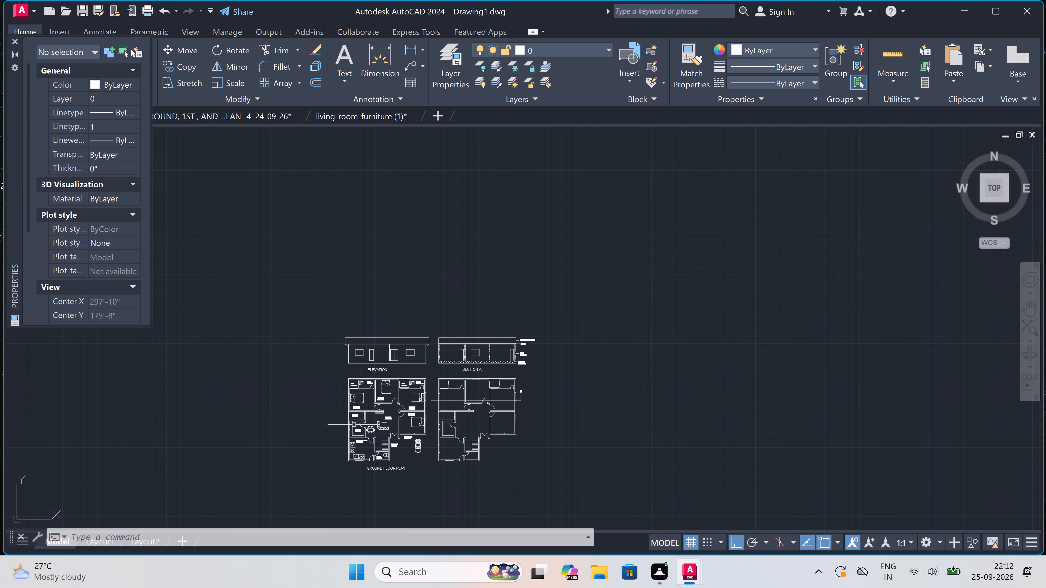
scroll(372, 493, up, 2)
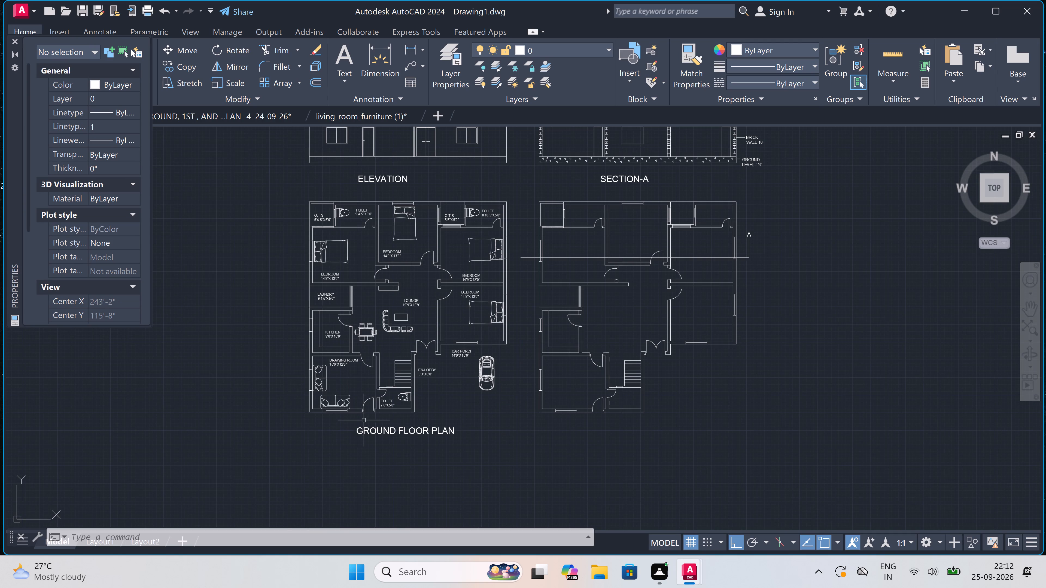
scroll(363, 387, down, 2)
scroll(373, 287, up, 1)
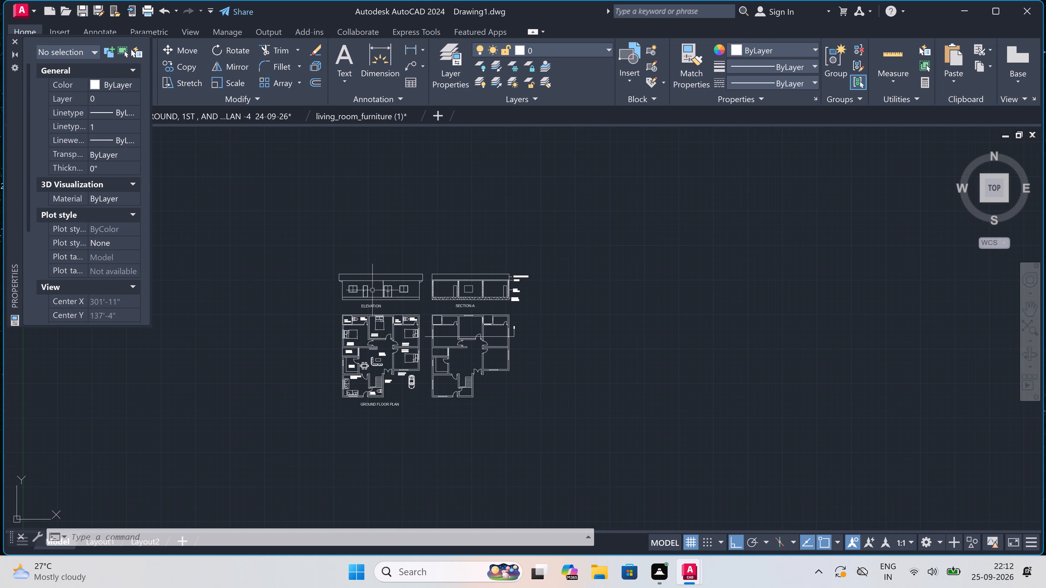
Draw a line beside the elevation's single door from plinth top to roof line, across in two 1" segments, and back down to the plinth.
scroll(365, 274, up, 3)
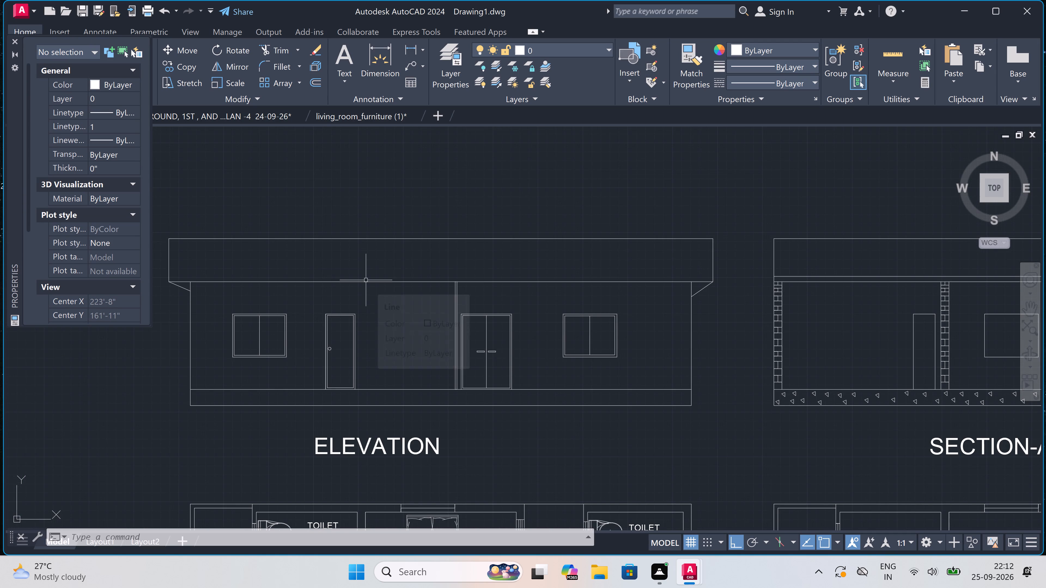
key(l)
key(space)
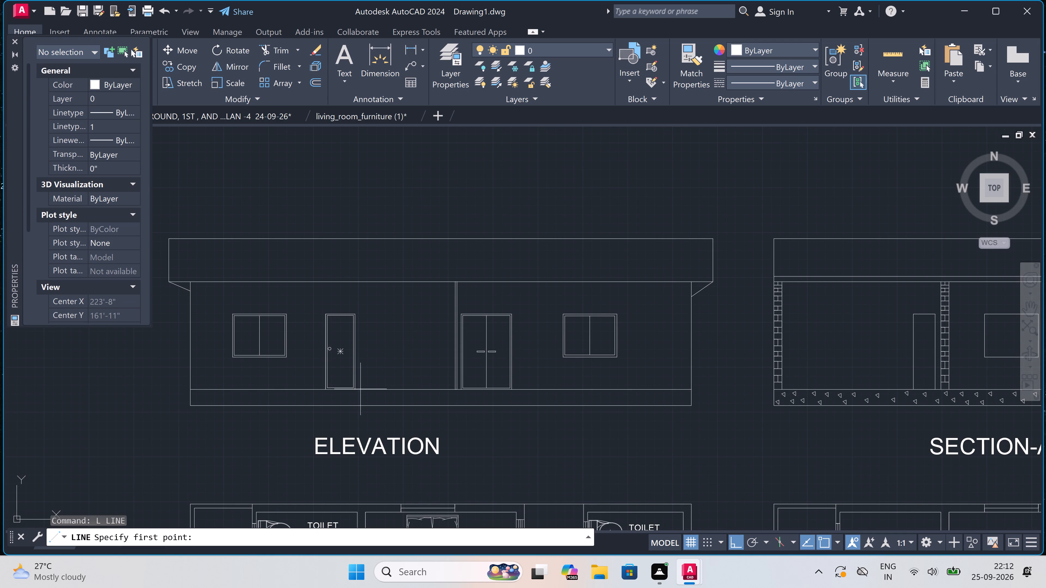
click(367, 388)
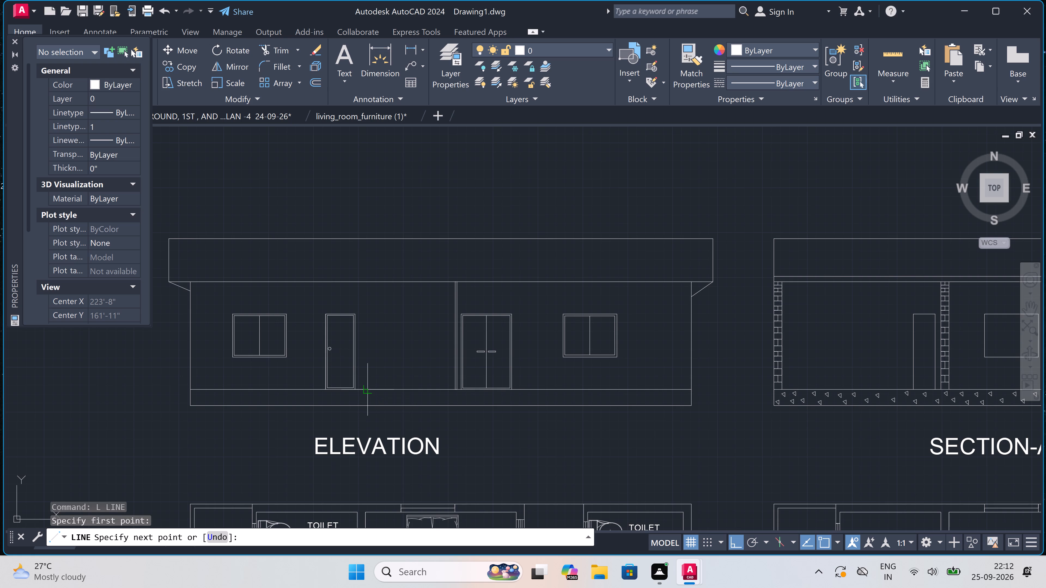
click(369, 285)
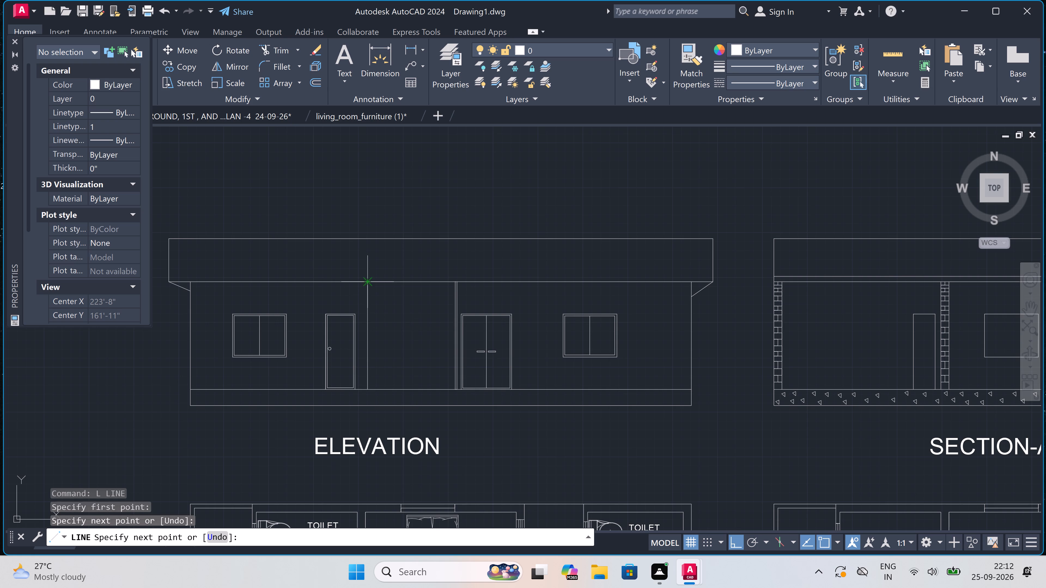
text(1")
key(space)
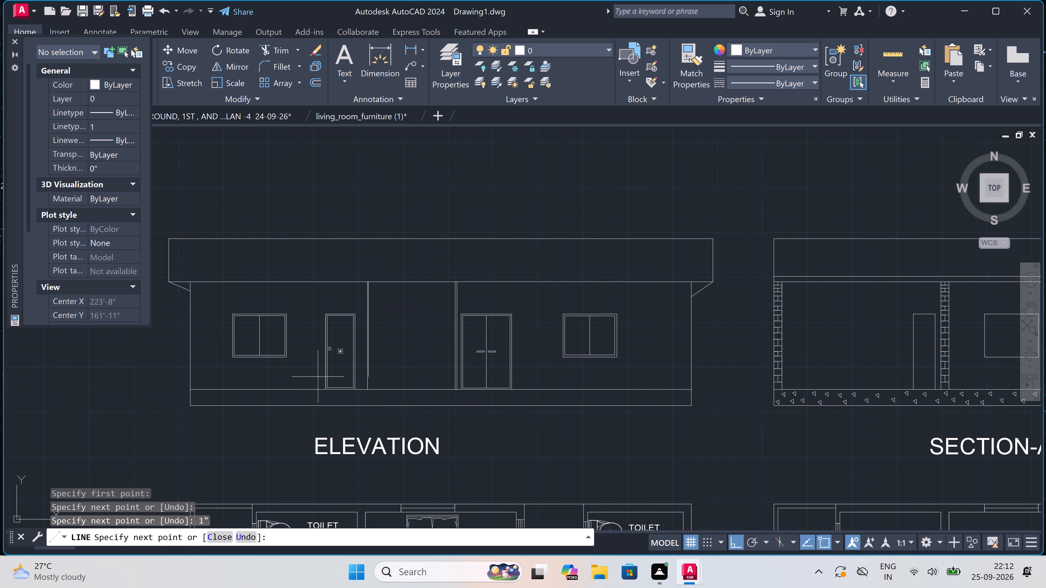
scroll(351, 414, up, 2)
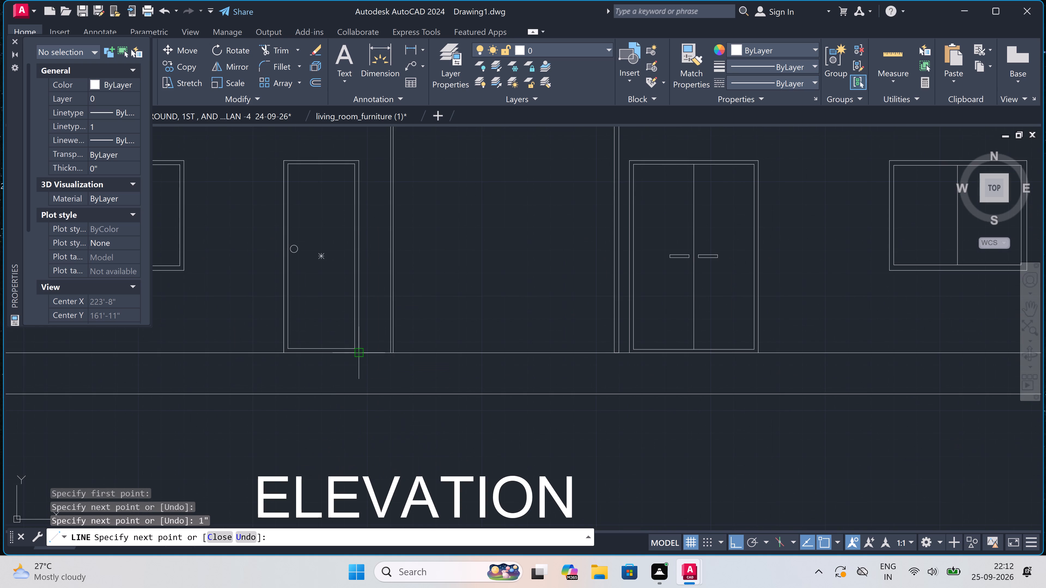
scroll(359, 349, down, 1)
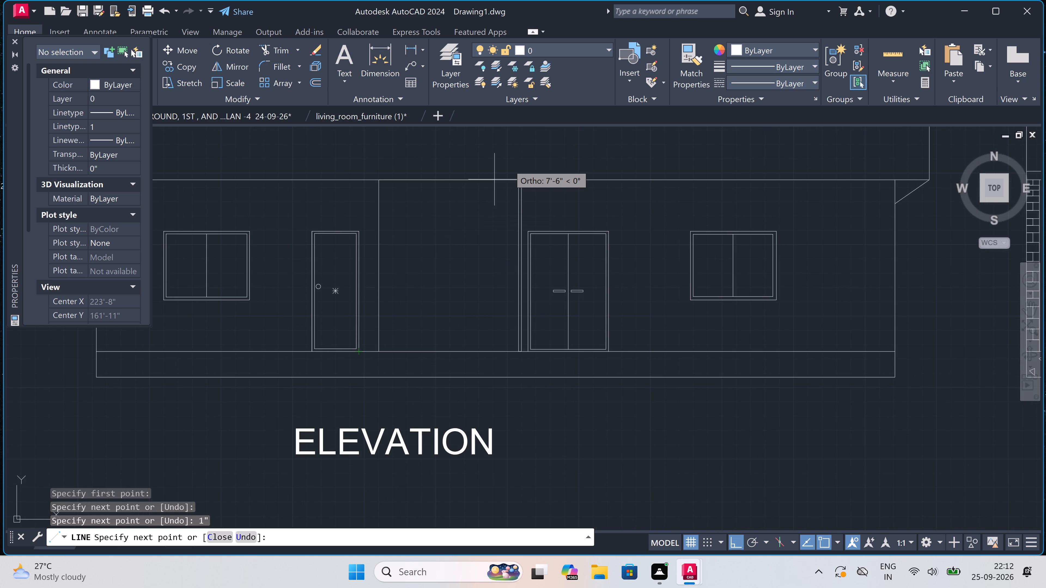
text(1")
key(space)
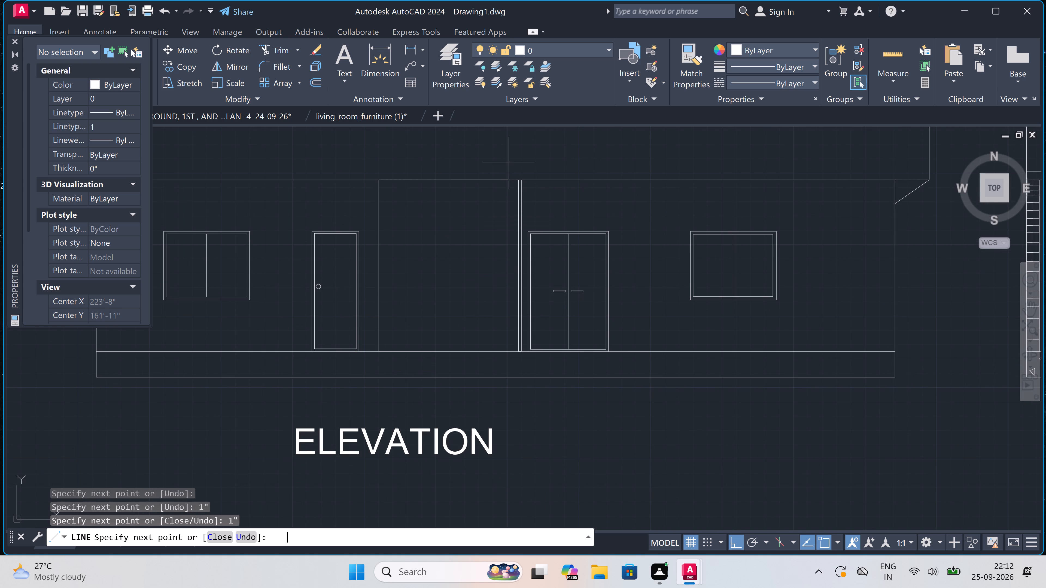
scroll(337, 354, up, 1)
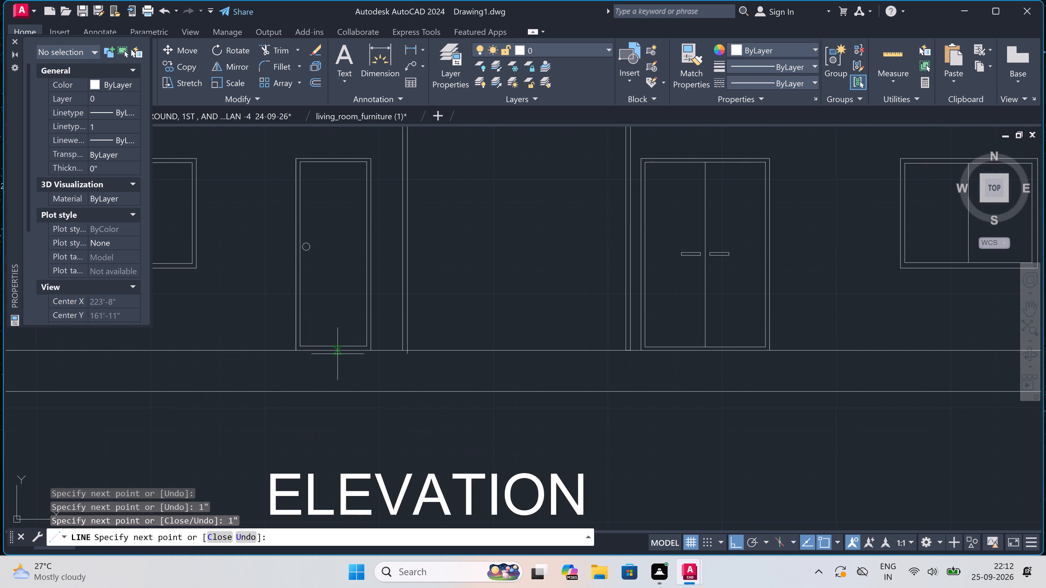
scroll(337, 354, up, 1)
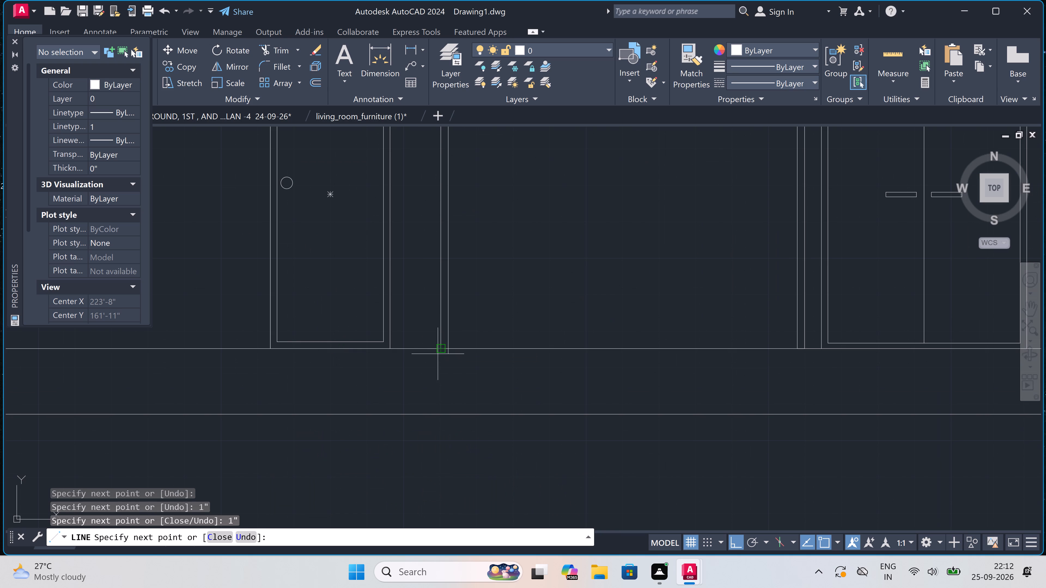
click(447, 347)
key(Escape)
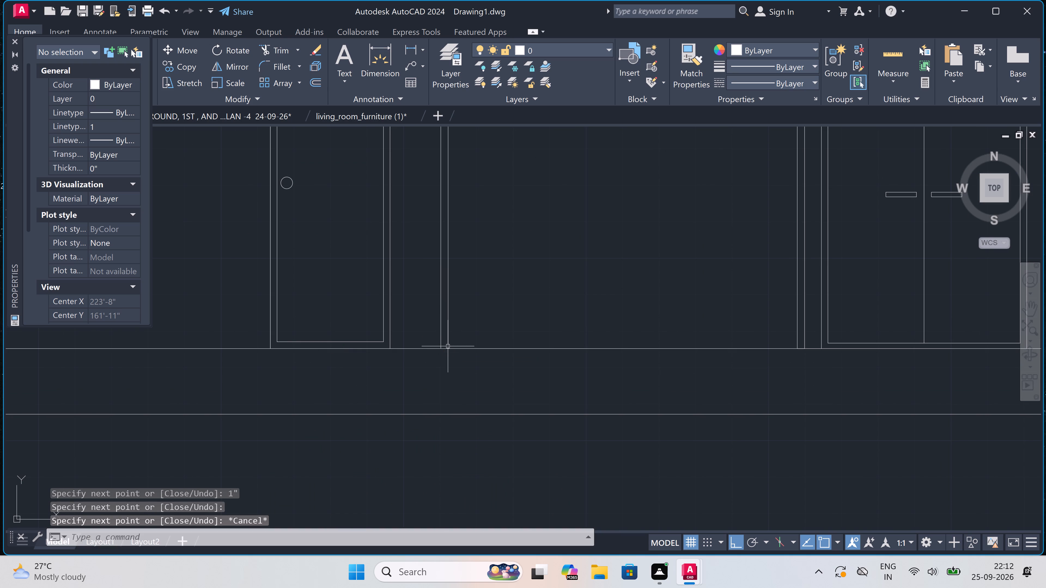
Draw a rectangle in the plinth beneath the double door, spanning the door's width from the plinth top to its bottom line.
scroll(433, 325, down, 5)
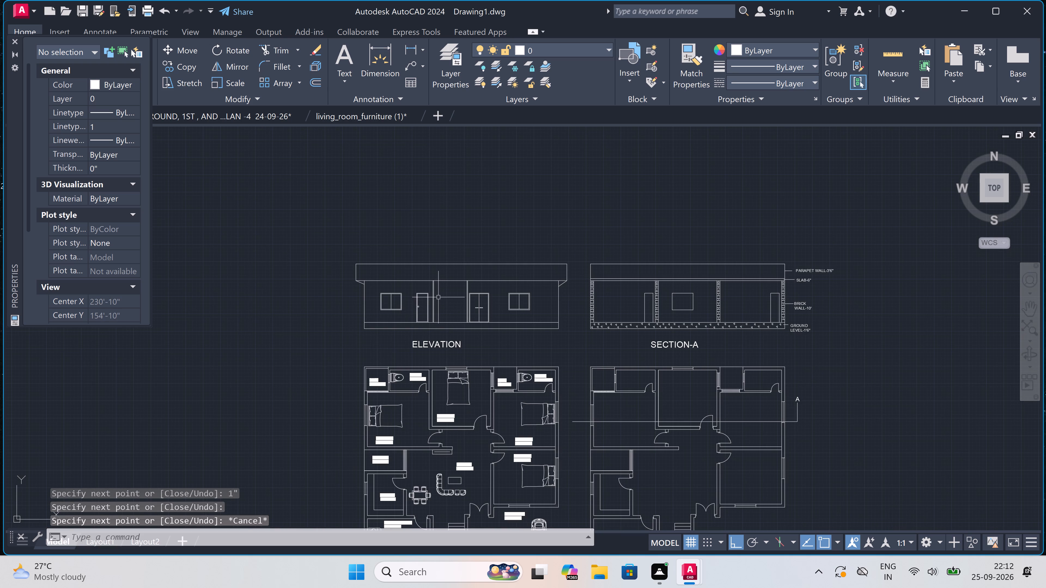
scroll(439, 296, down, 1)
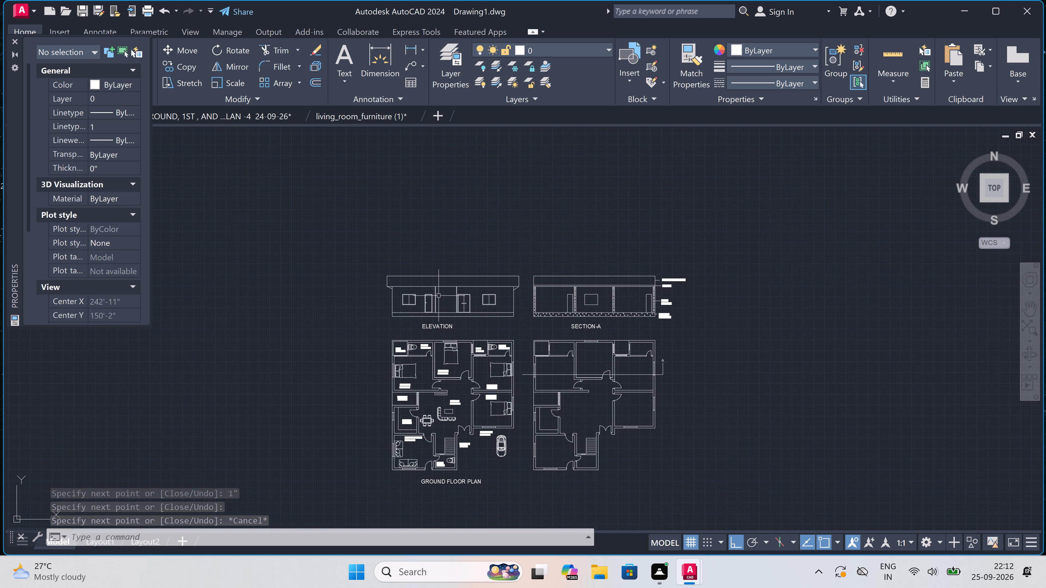
scroll(439, 296, up, 2)
scroll(439, 296, down, 2)
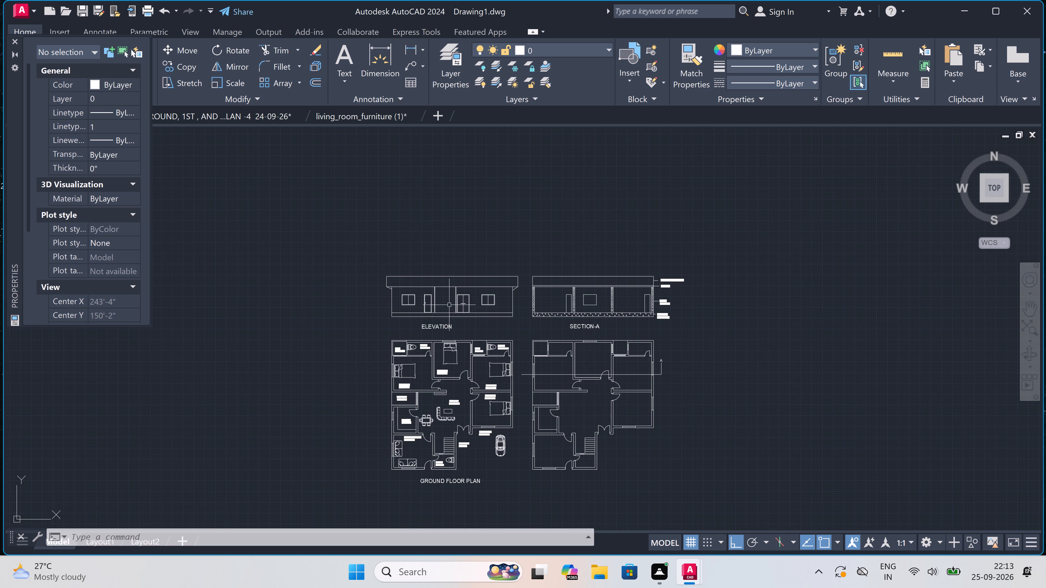
scroll(463, 320, up, 3)
scroll(448, 281, up, 2)
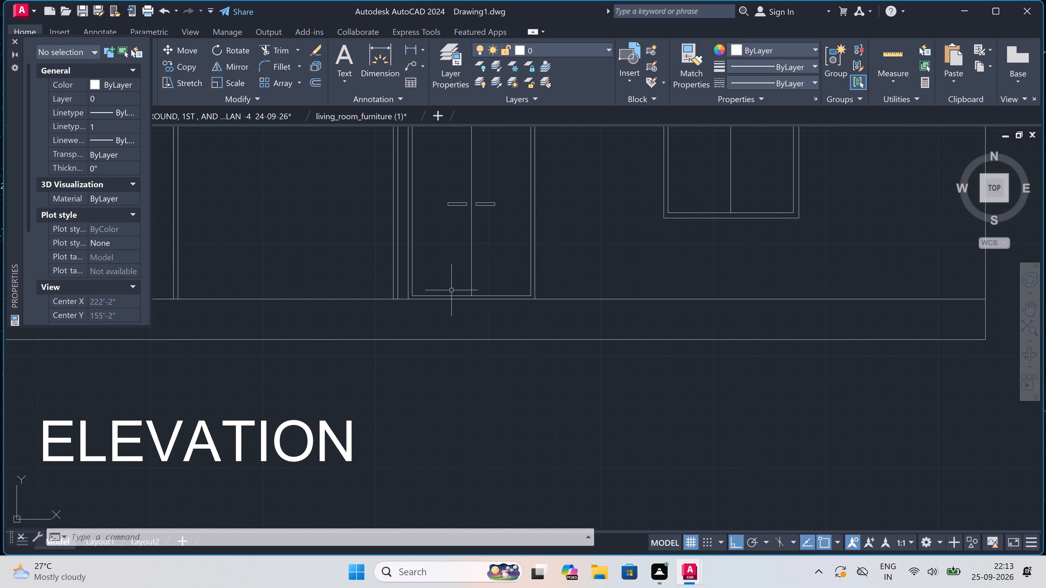
text(REC)
key(space)
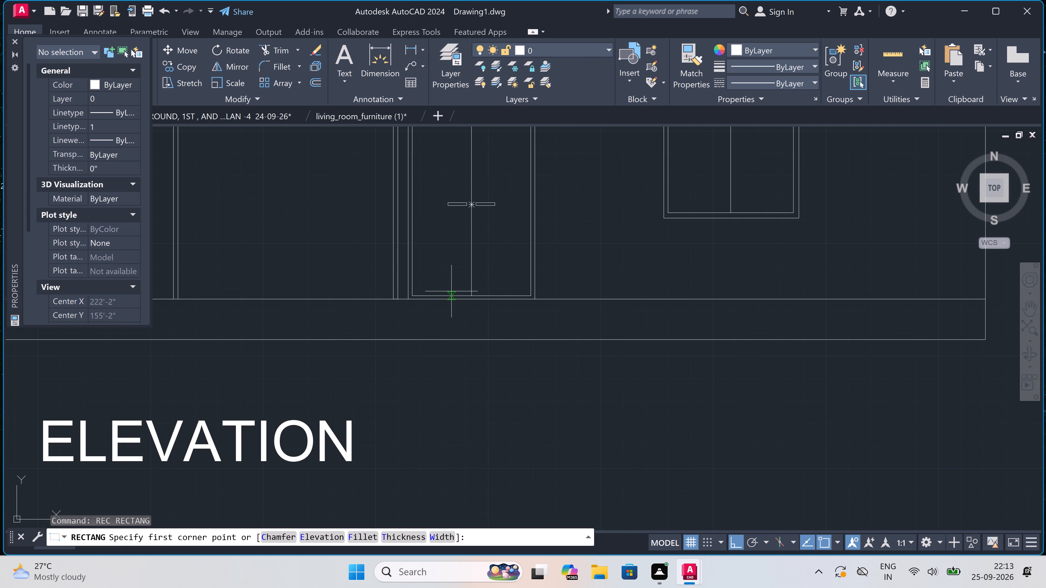
click(405, 301)
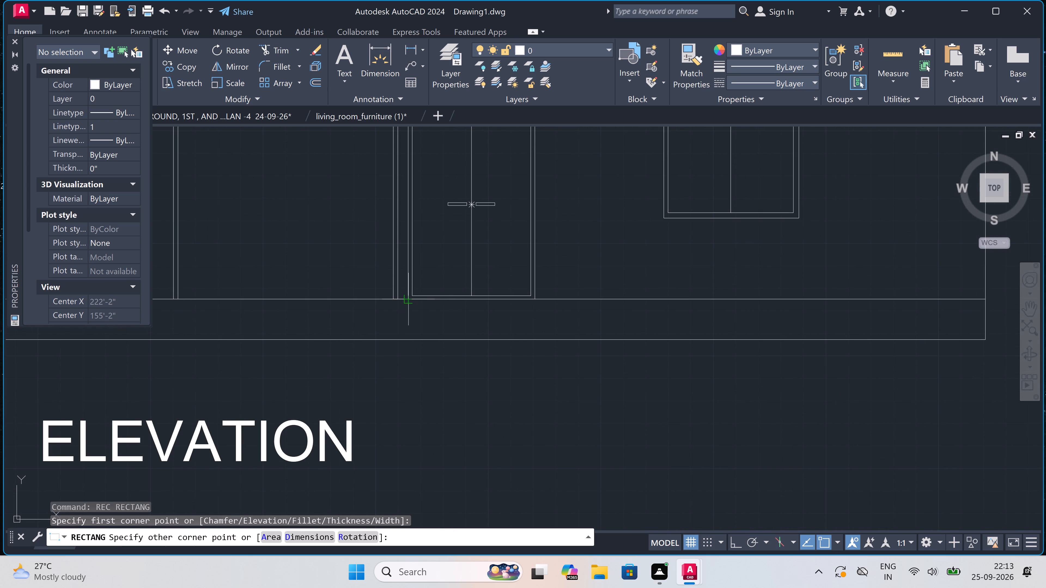
click(534, 340)
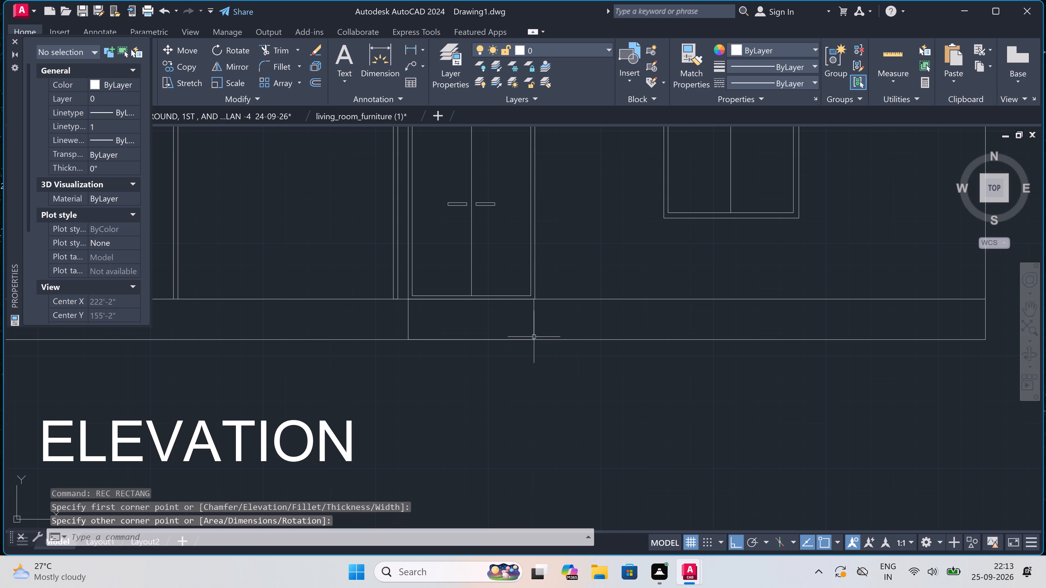
Draw a horizontal line across the middle of the rectangle beneath the double door, from one side to the other.
key(l)
key(space)
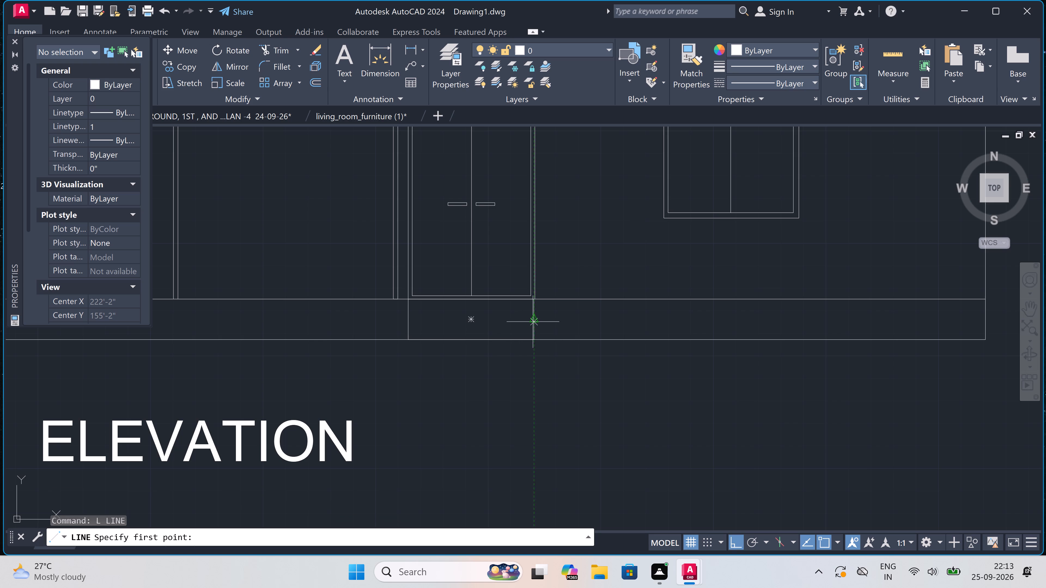
click(533, 317)
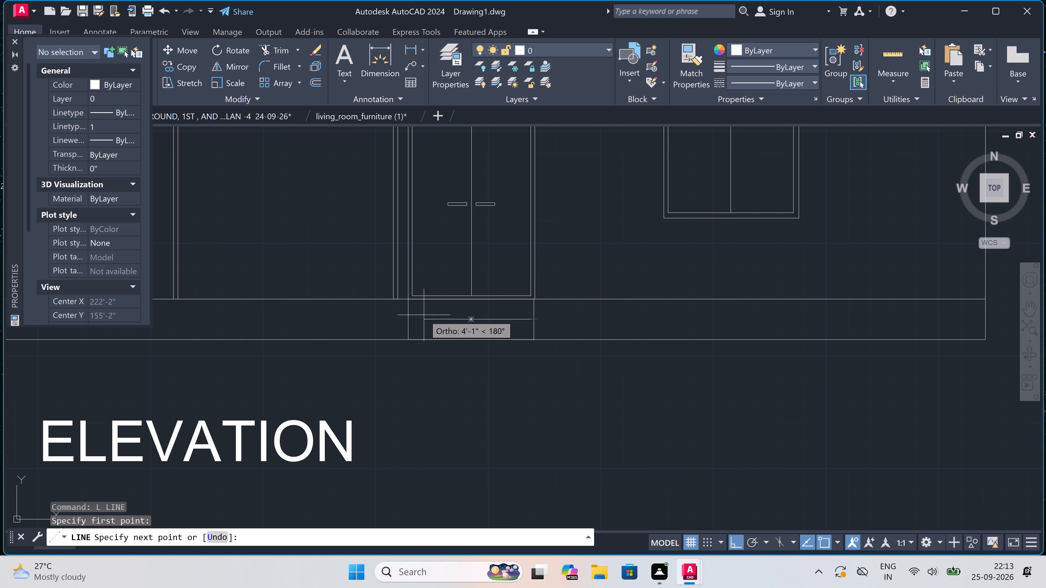
click(405, 319)
key(Escape)
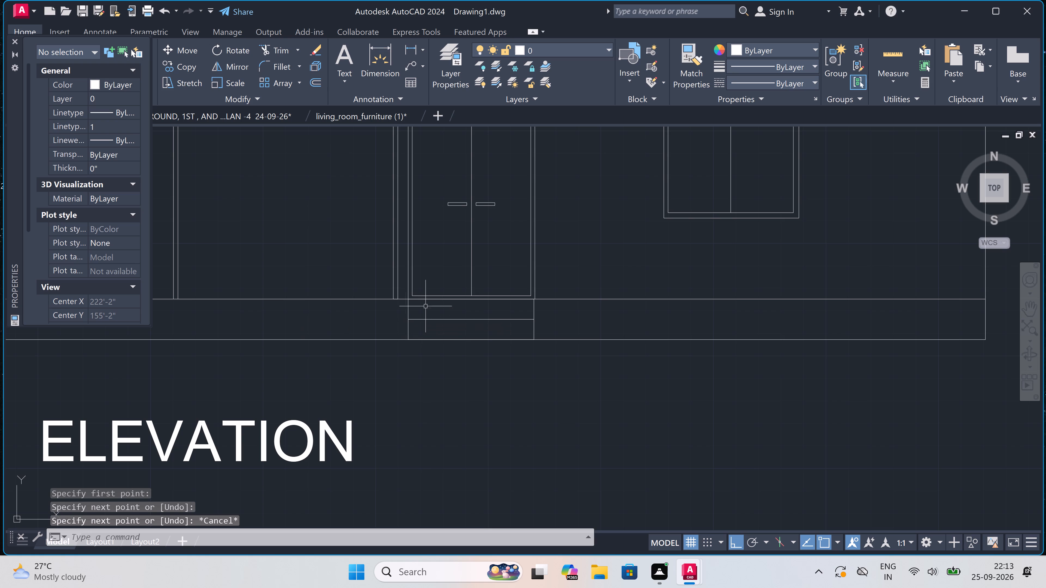
Underline the ELEVATION title with a horizontal line extending slightly past both ends of the text.
scroll(443, 293, down, 5)
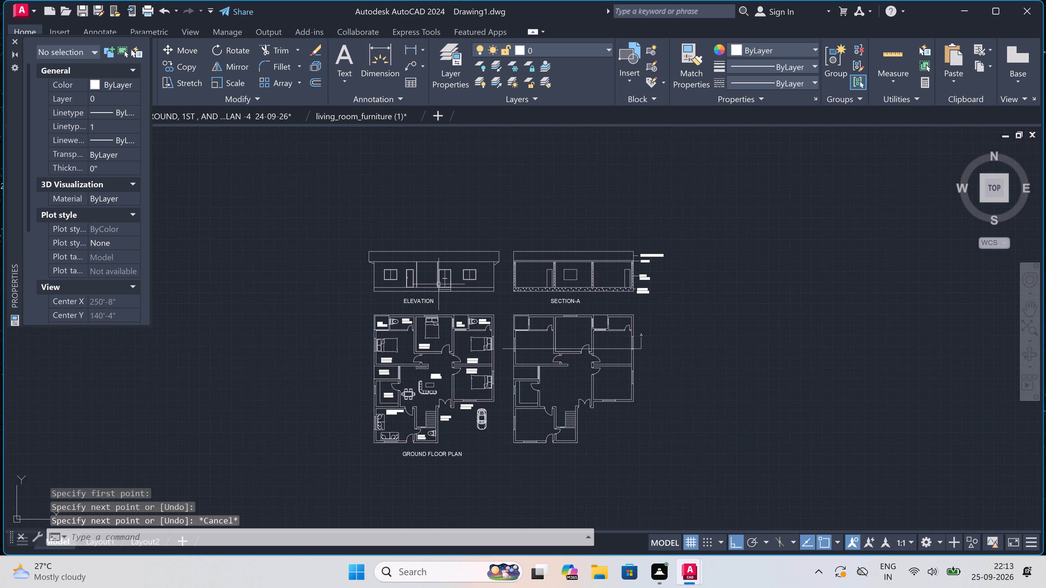
scroll(383, 293, up, 2)
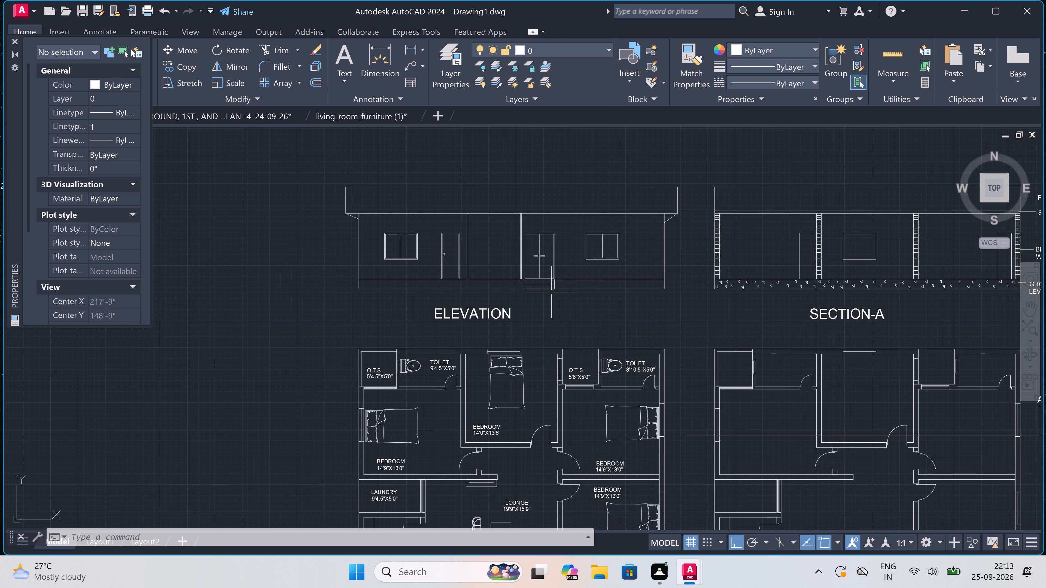
scroll(551, 310, down, 3)
scroll(495, 320, up, 2)
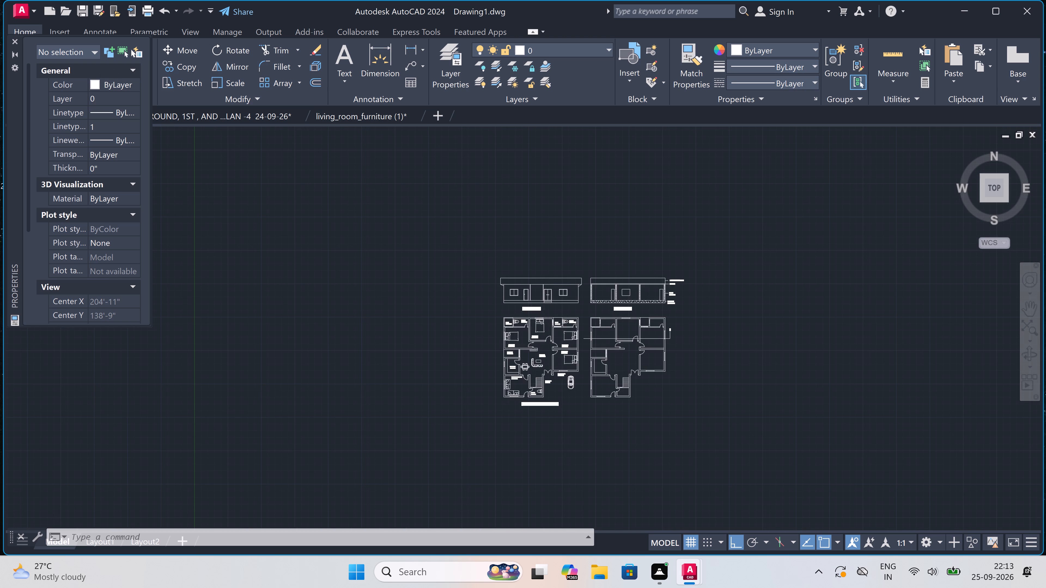
scroll(563, 287, up, 3)
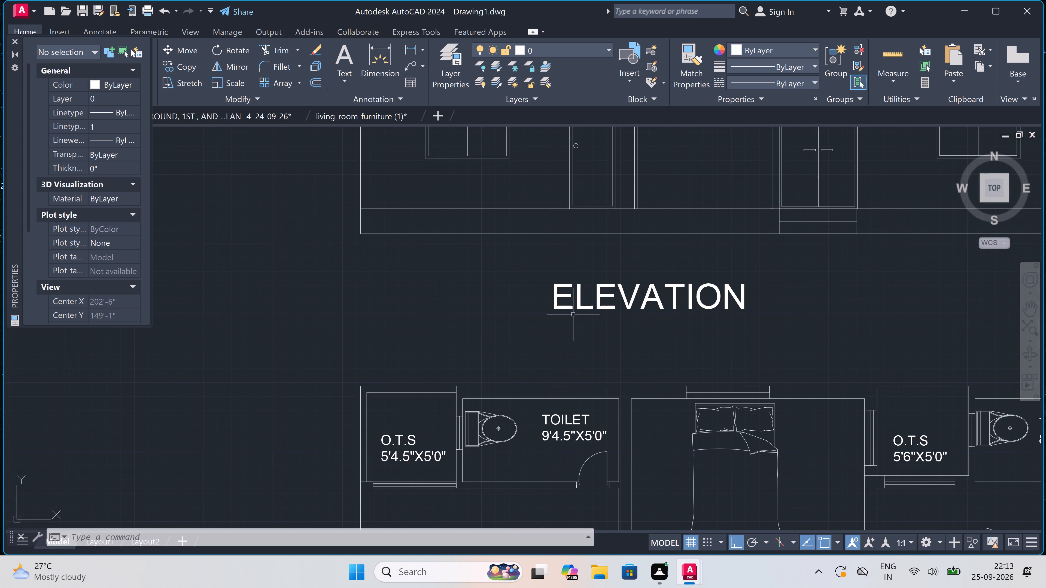
key(l)
key(space)
scroll(554, 329, up, 2)
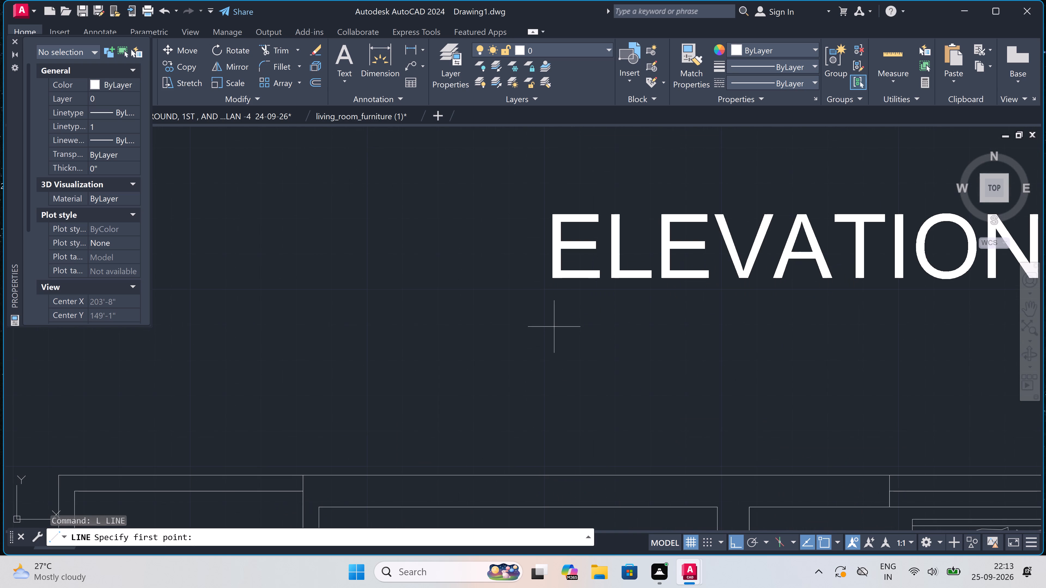
click(535, 305)
drag(559, 305, 567, 305)
scroll(721, 309, down, 4)
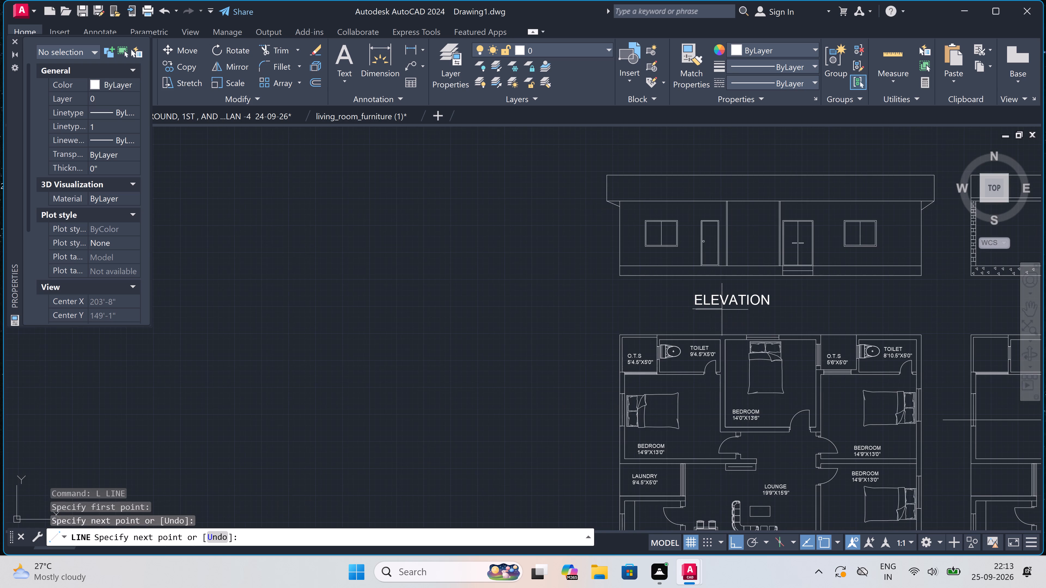
scroll(753, 308, up, 3)
scroll(781, 301, up, 3)
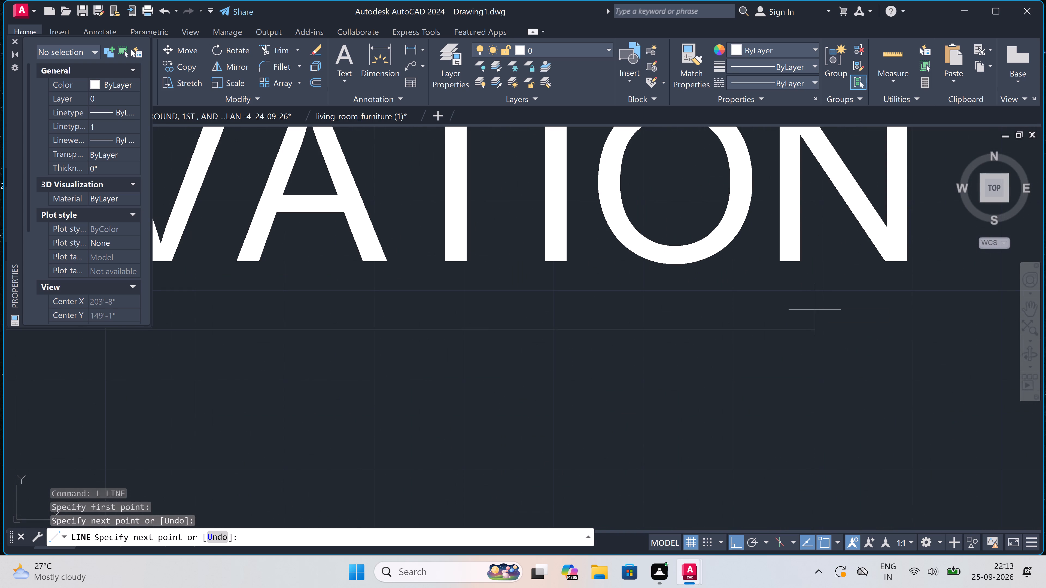
click(961, 331)
key(Escape)
Underline the SECTION-A title with a horizontal line about 12' long, extending slightly past both ends of the text.
scroll(641, 341, down, 3)
scroll(565, 330, down, 2)
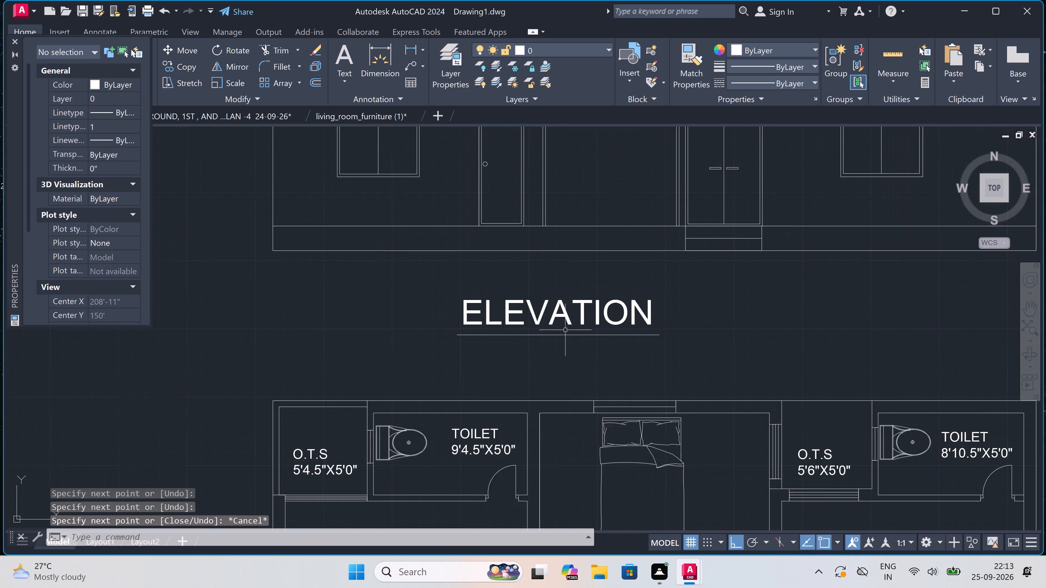
scroll(565, 330, down, 3)
scroll(716, 326, up, 3)
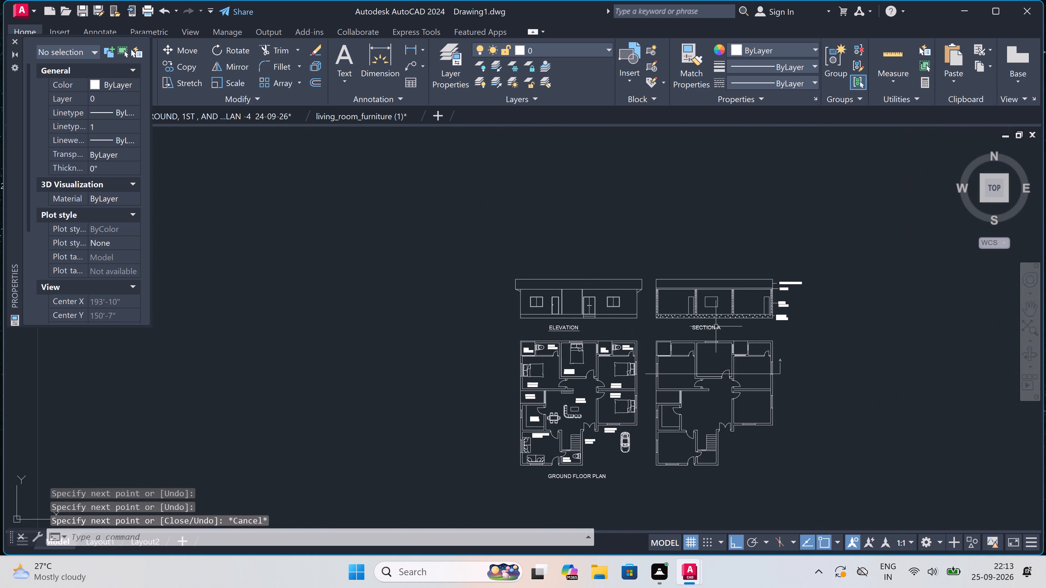
scroll(707, 347, up, 2)
key(space)
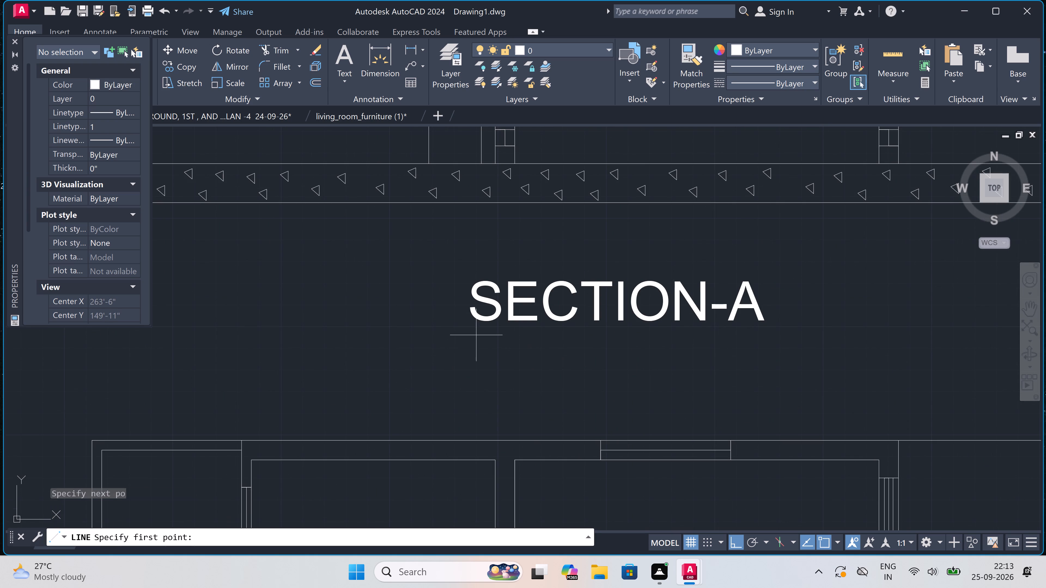
scroll(470, 327, up, 2)
drag(453, 336, 456, 336)
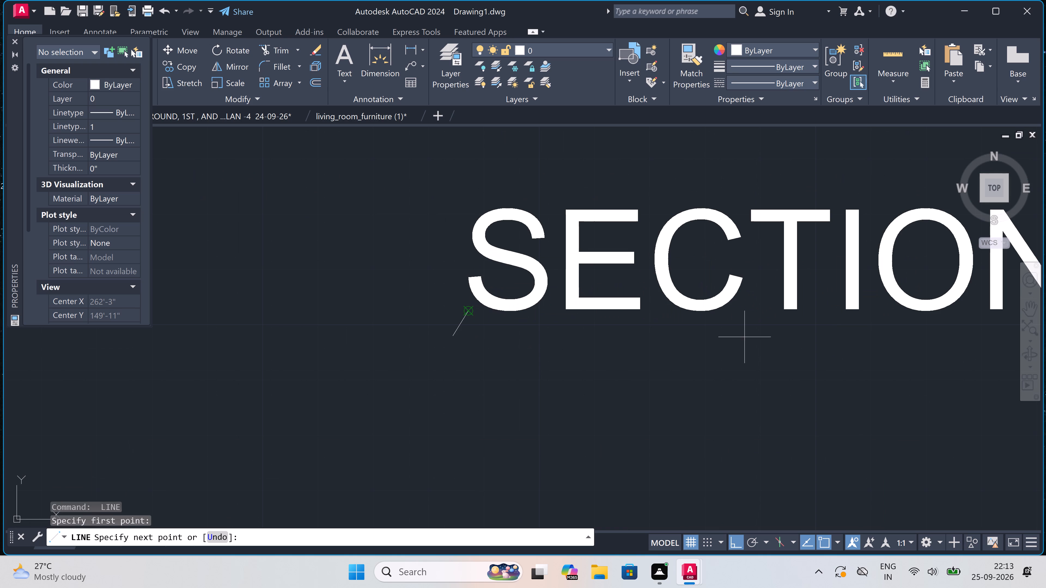
scroll(744, 339, down, 3)
scroll(908, 325, up, 3)
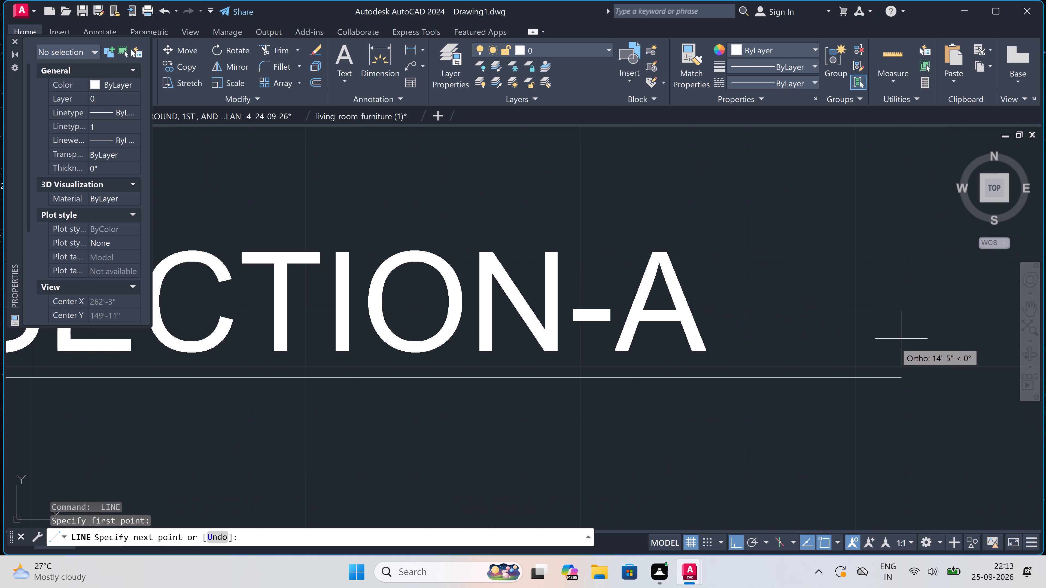
scroll(731, 373, up, 3)
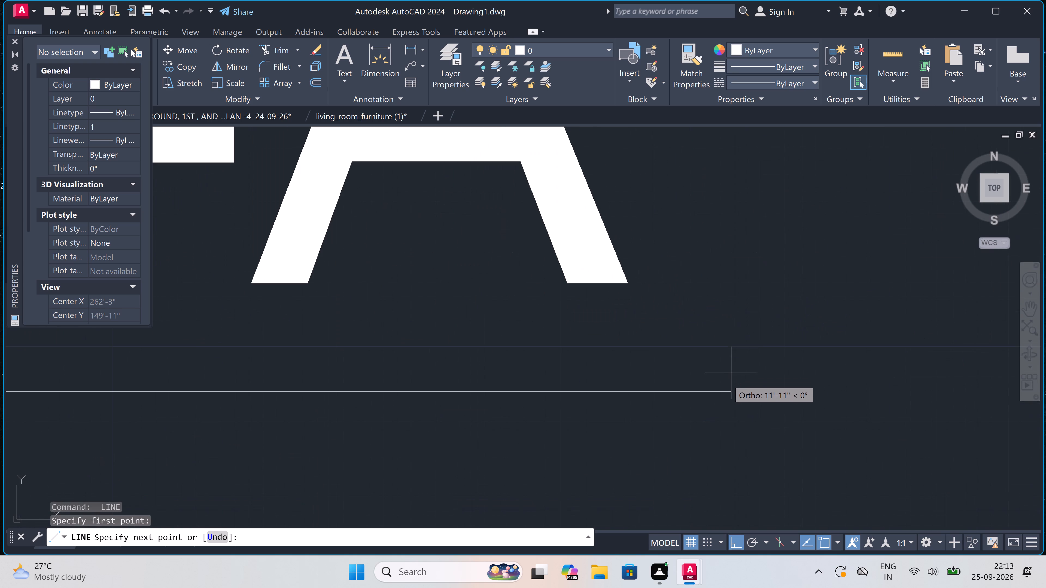
click(714, 395)
key(Escape)
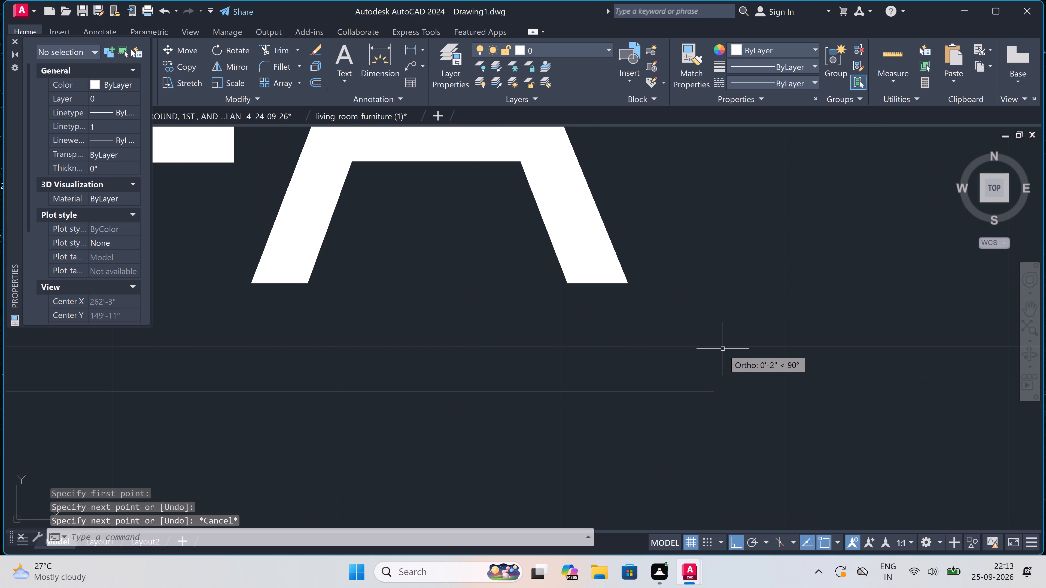
Draw a rectangular border enclosing the elevation, the section with its labels, and both ground floor plans.
scroll(705, 319, down, 14)
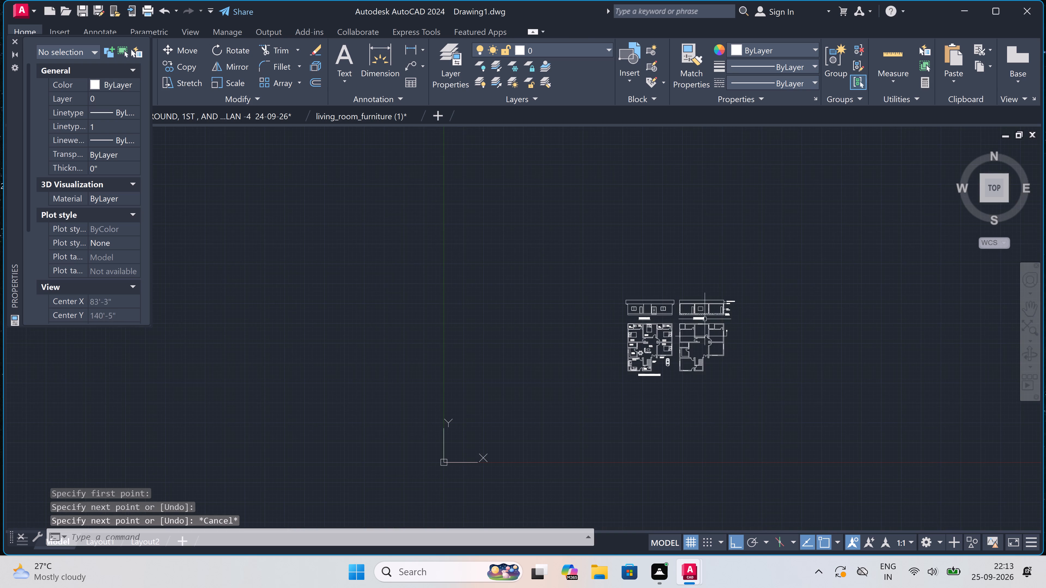
scroll(722, 338, up, 3)
text(REC)
key(space)
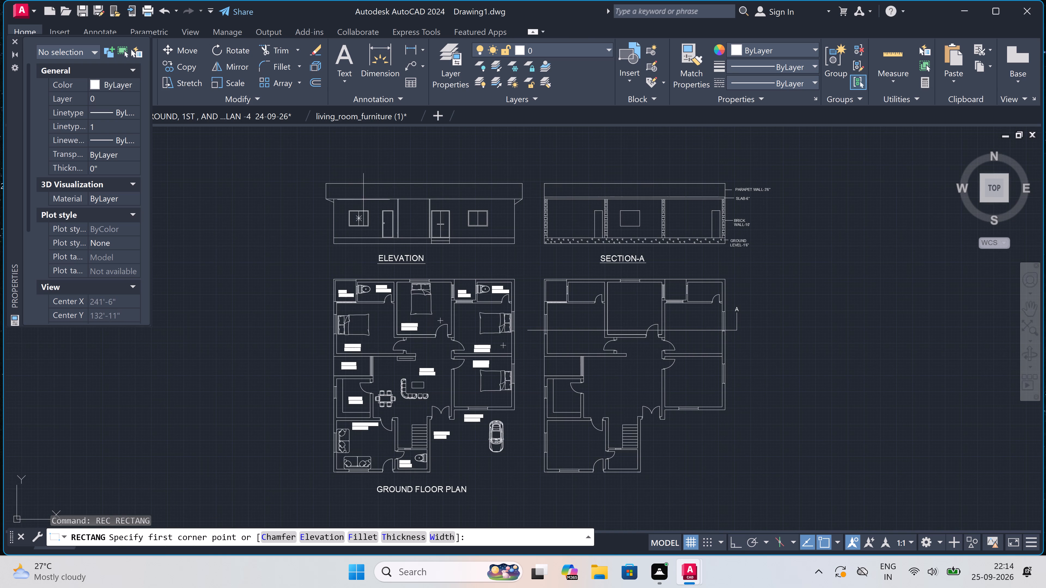
click(302, 157)
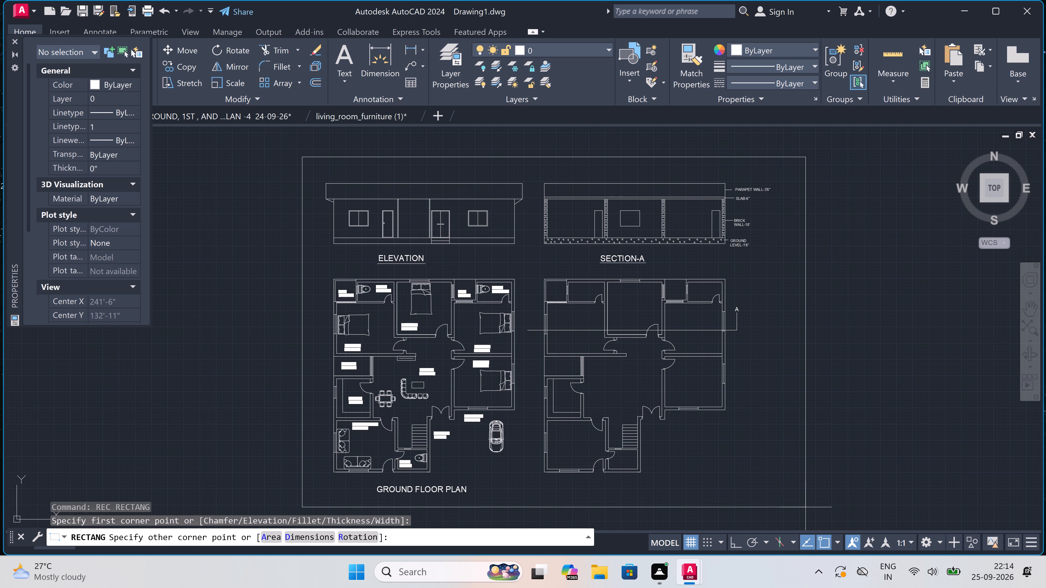
scroll(805, 507, down, 2)
scroll(804, 518, up, 1)
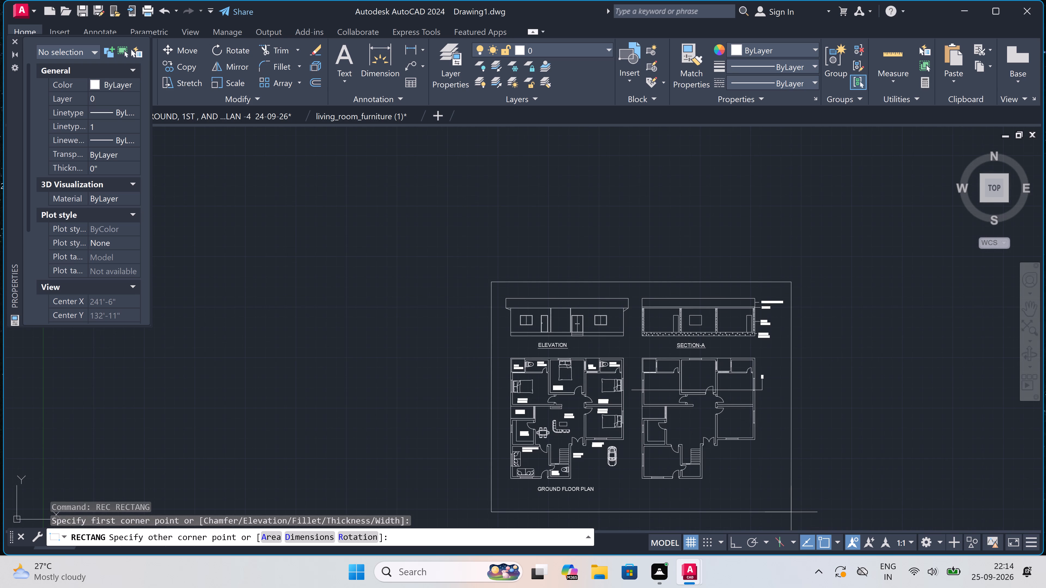
click(796, 507)
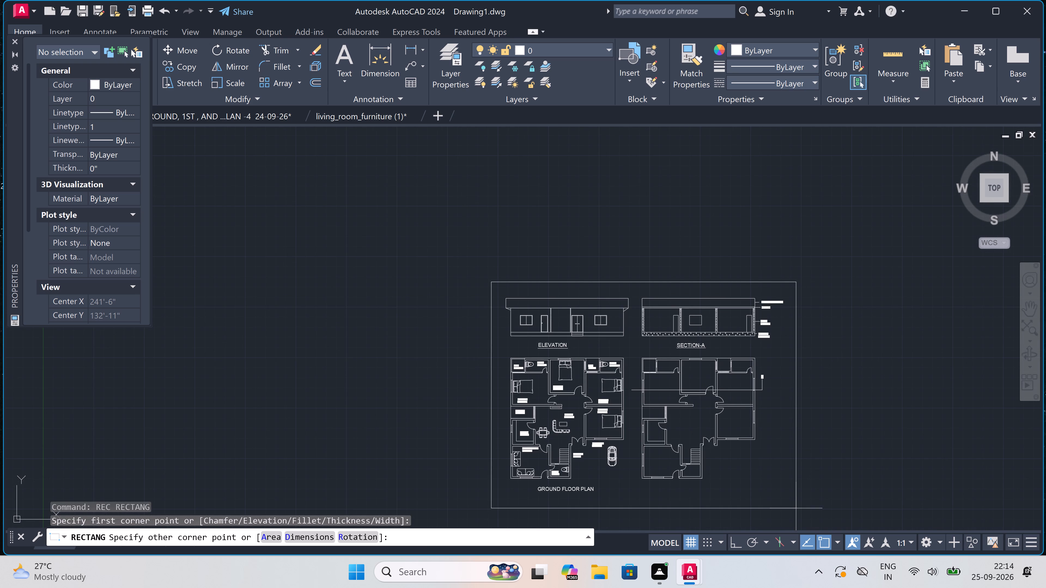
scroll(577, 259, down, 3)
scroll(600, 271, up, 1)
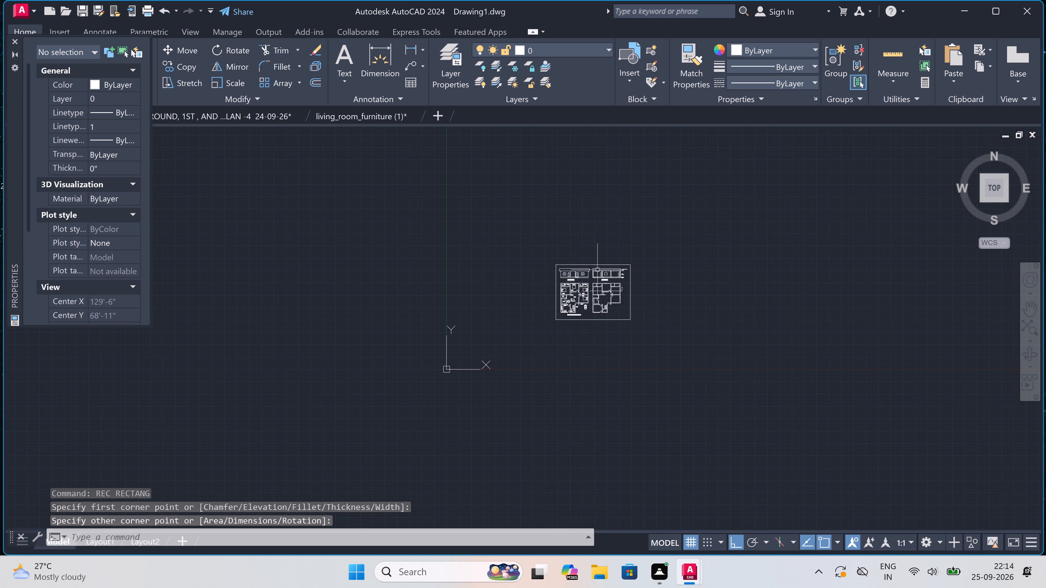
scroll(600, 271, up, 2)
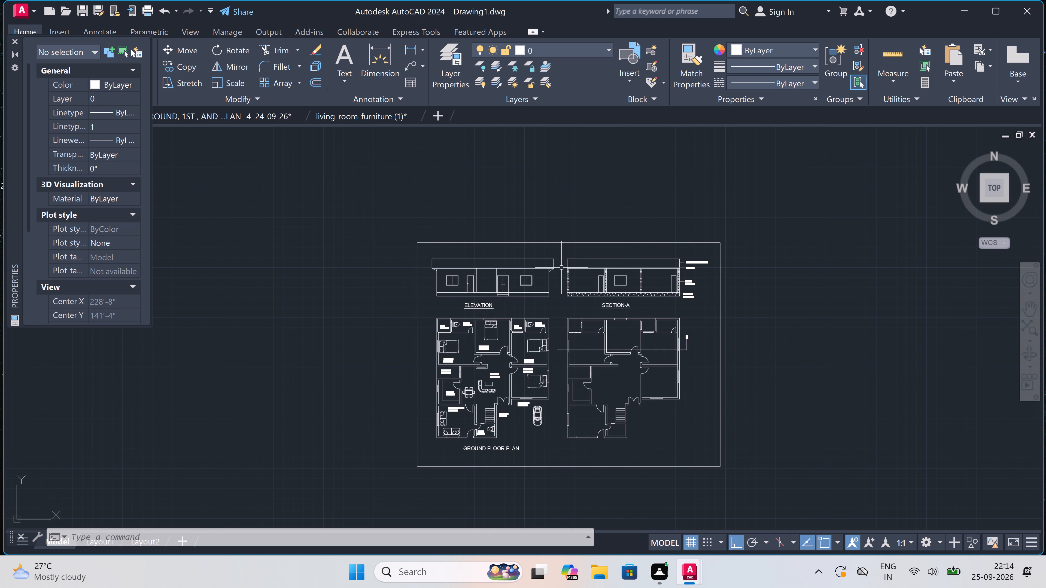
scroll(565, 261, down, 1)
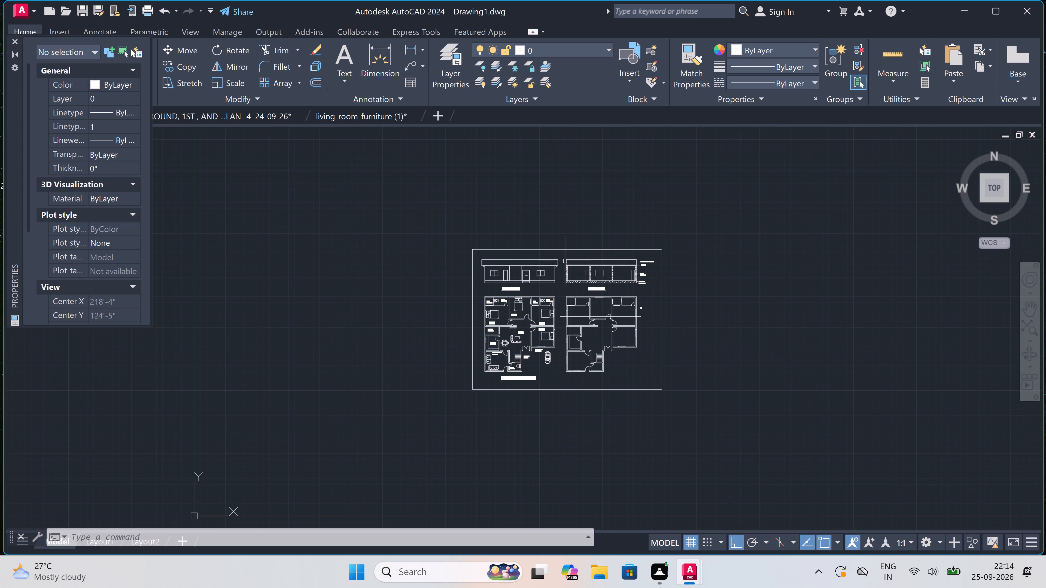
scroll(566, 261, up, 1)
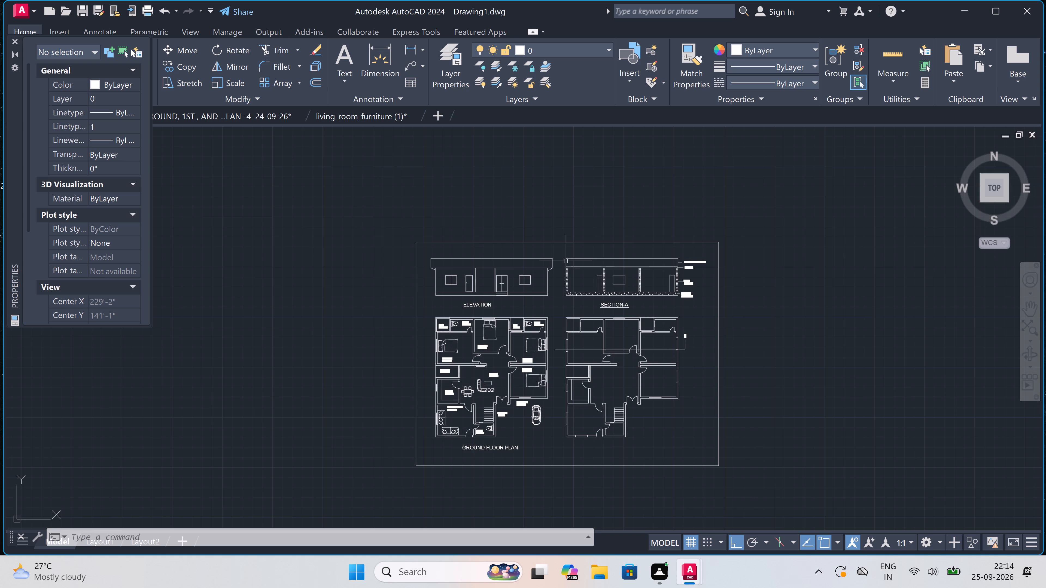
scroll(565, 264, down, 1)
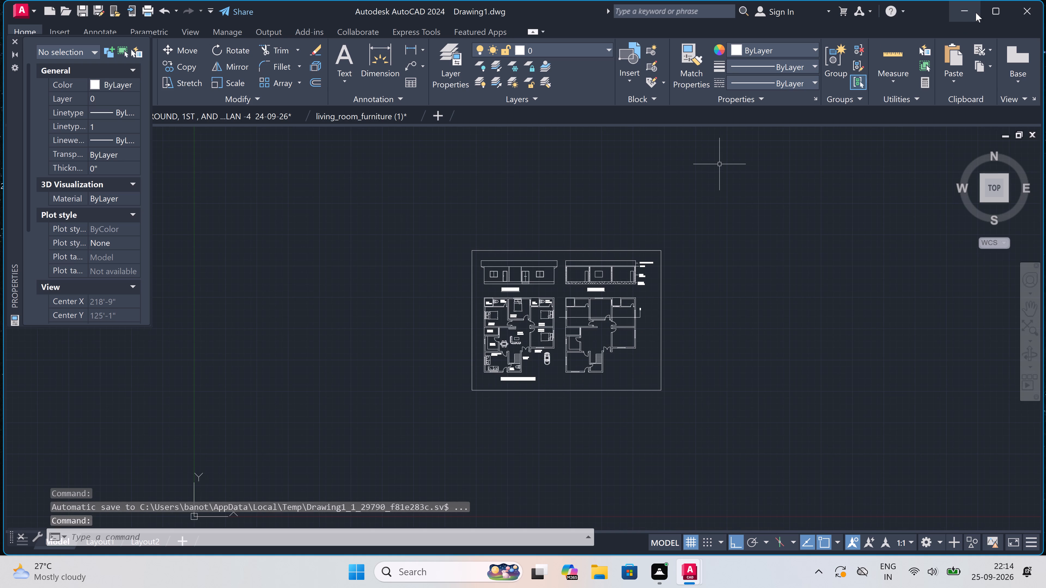
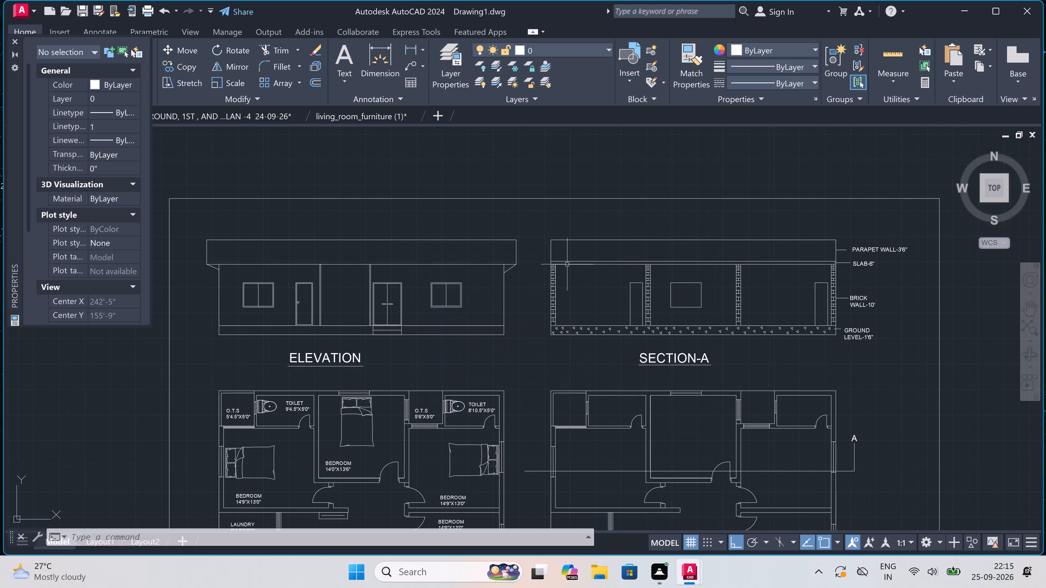
Draw a small closed triangle from three freehand lines, sides about 1", inside the section's slab above the leftmost brick wall, with ortho off.
scroll(561, 264, up, 3)
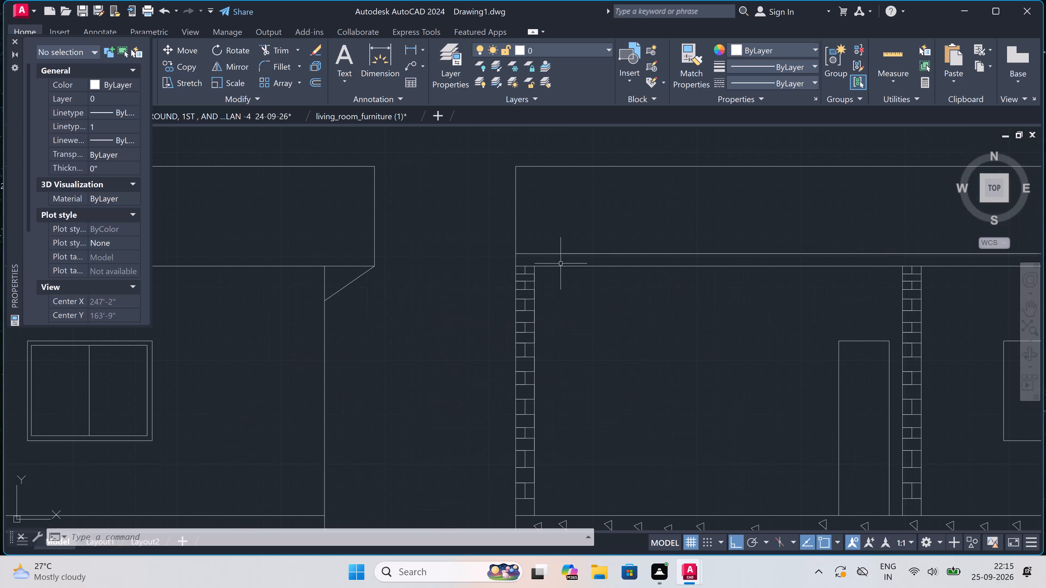
scroll(530, 264, up, 5)
scroll(530, 264, down, 3)
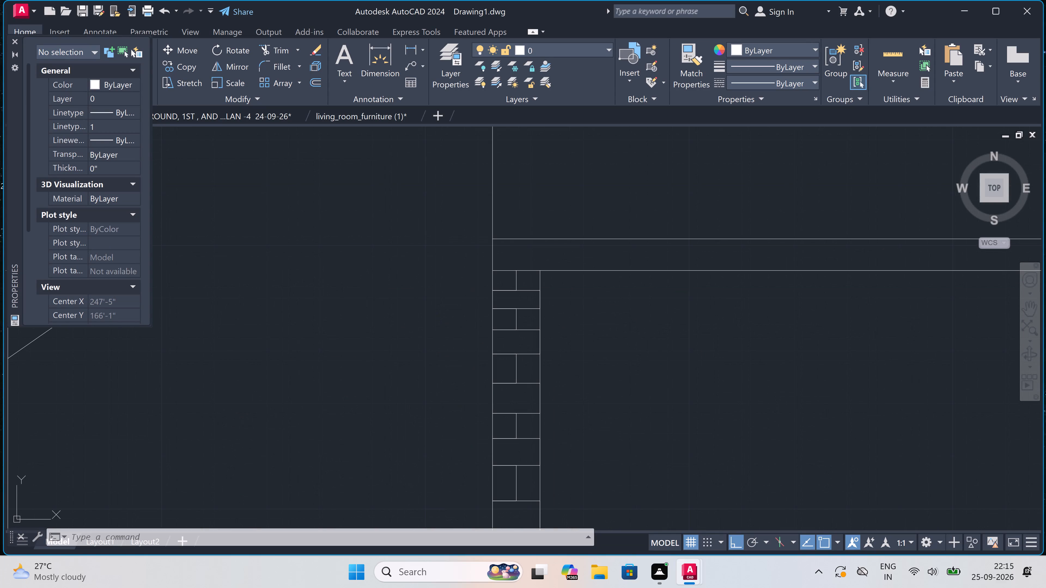
scroll(503, 257, up, 4)
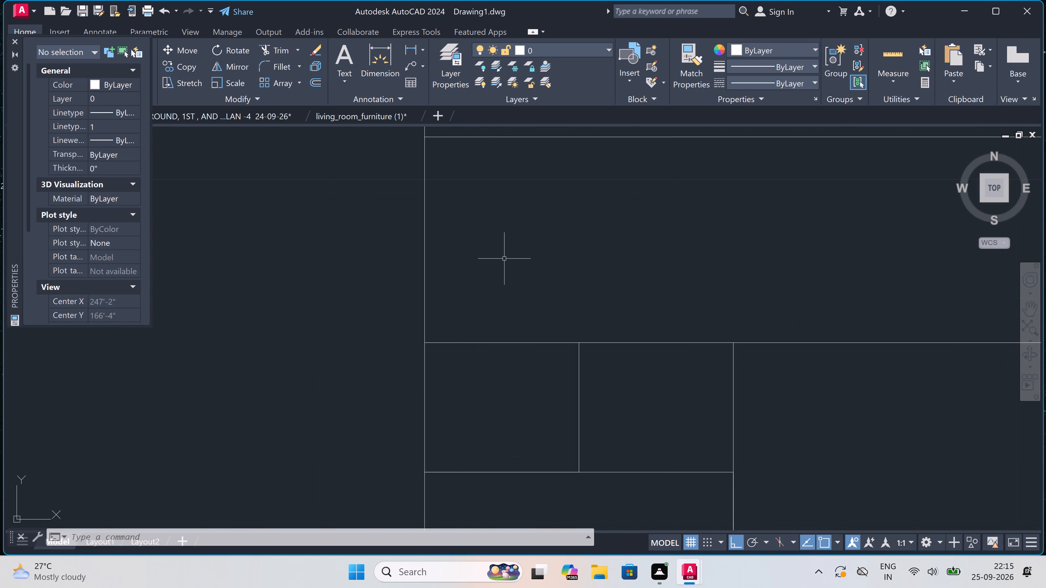
text(L)
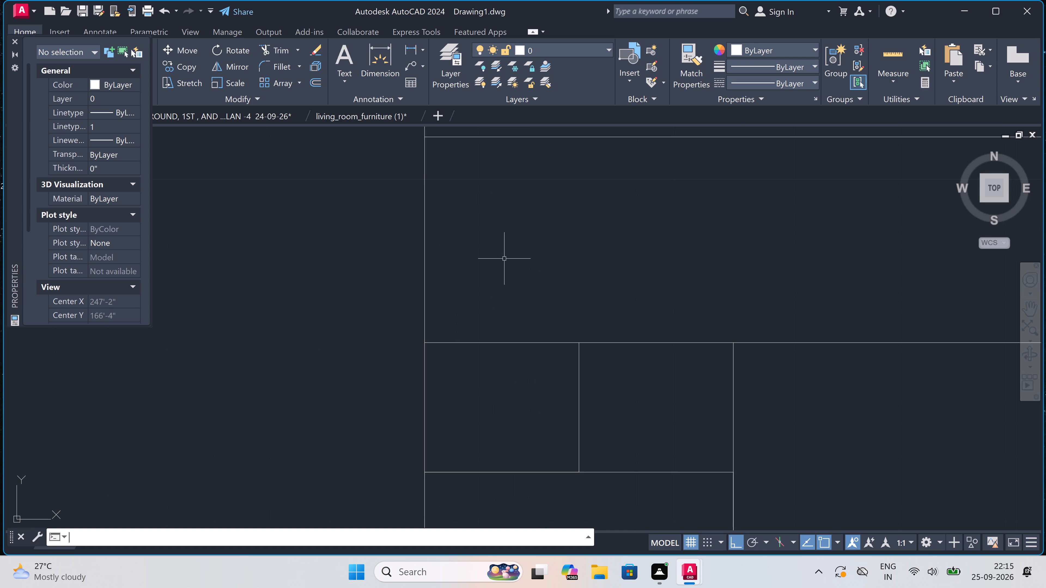
key(space)
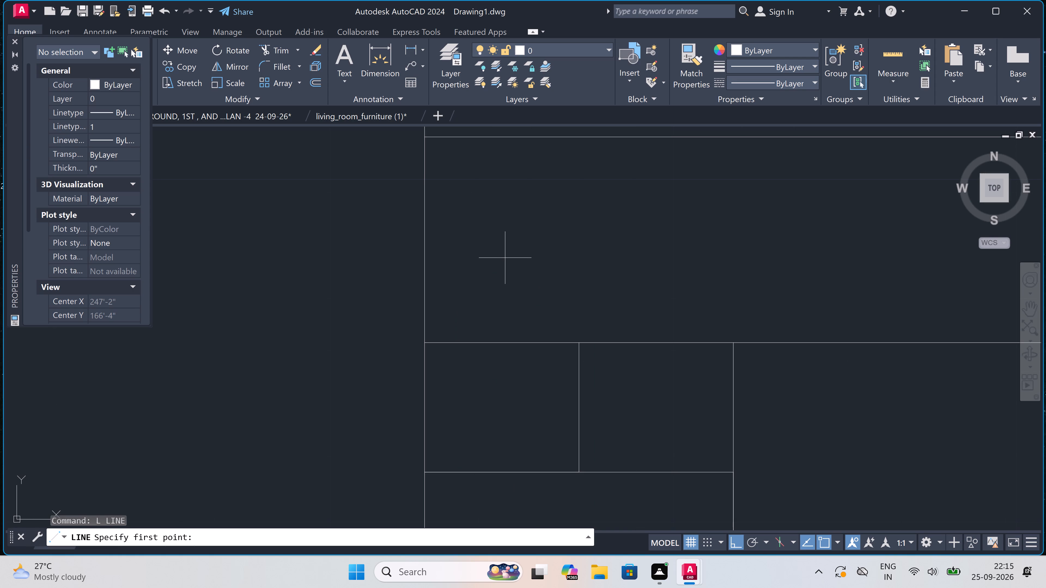
scroll(504, 261, up, 1)
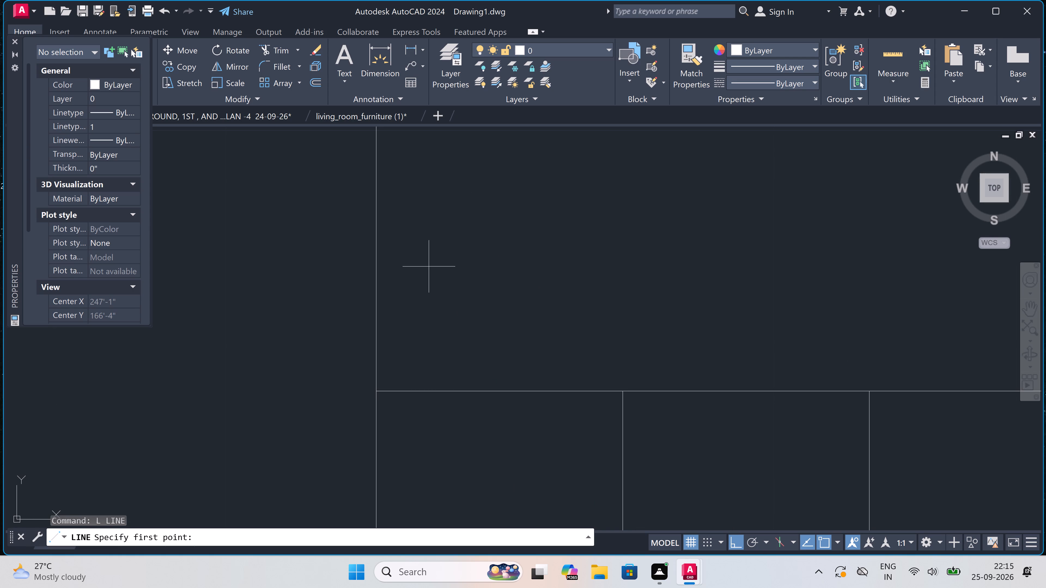
double_click(425, 259)
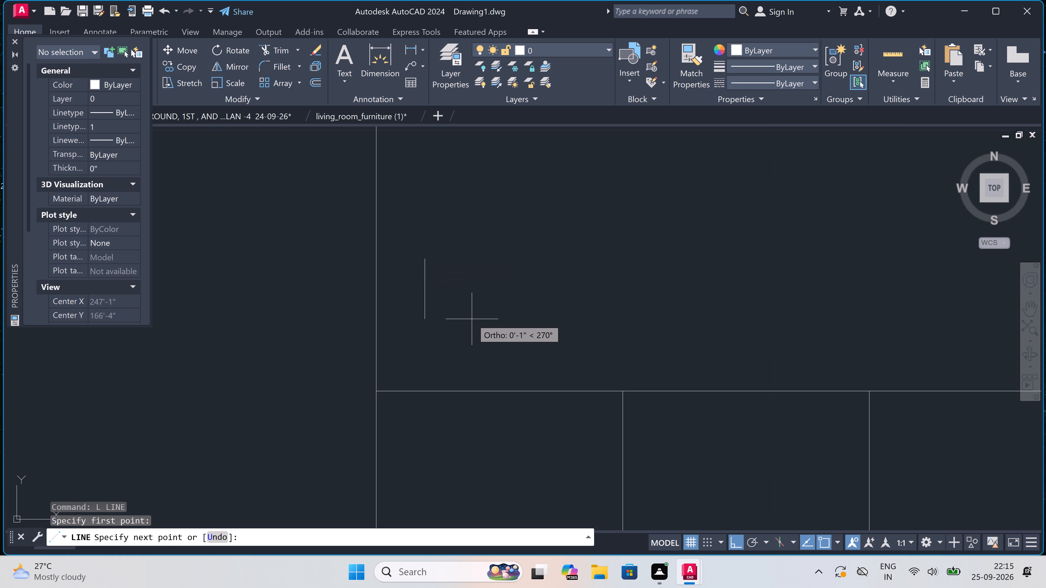
key(F8)
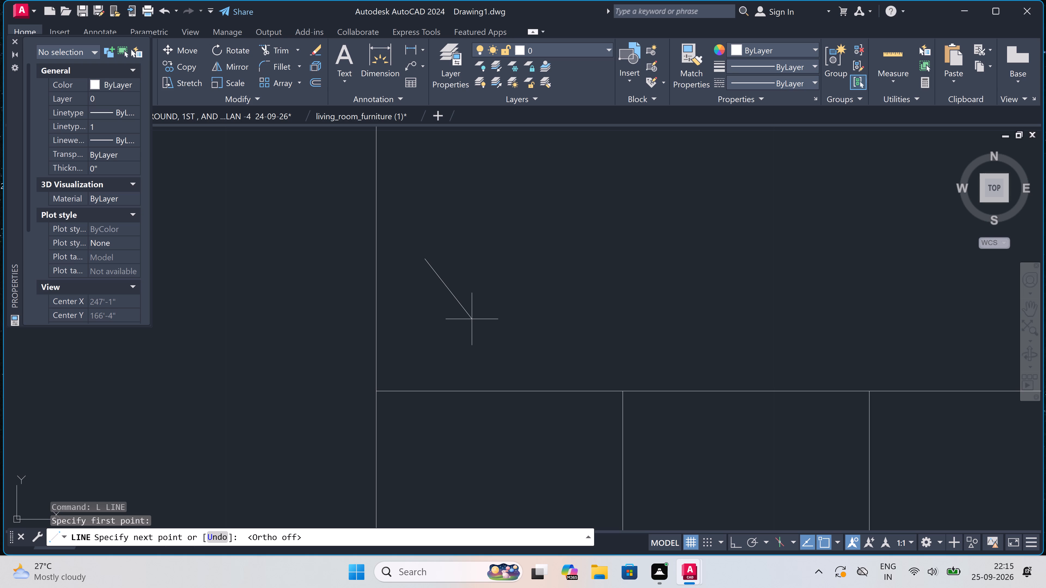
double_click(482, 309)
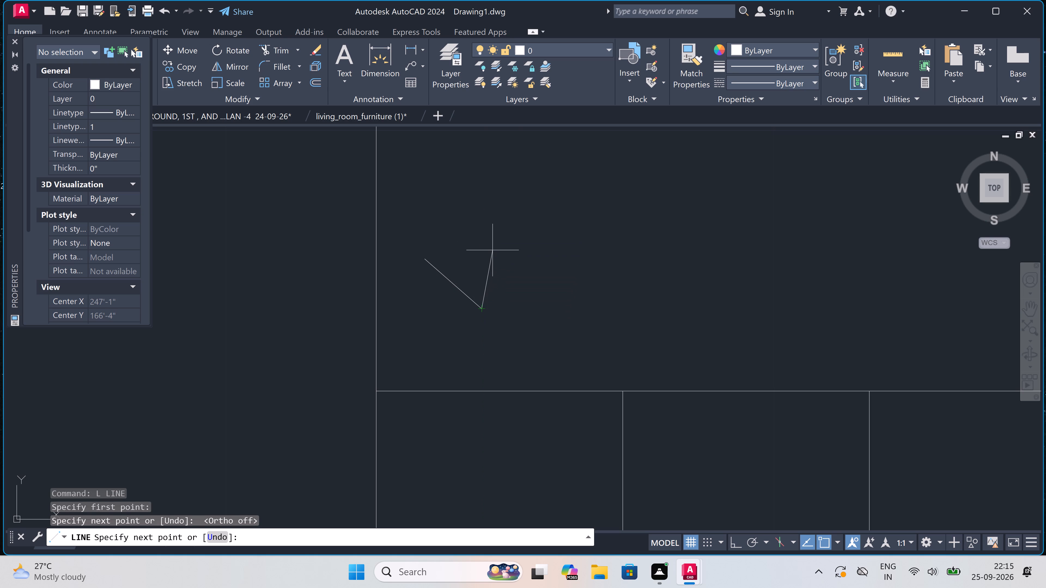
click(491, 239)
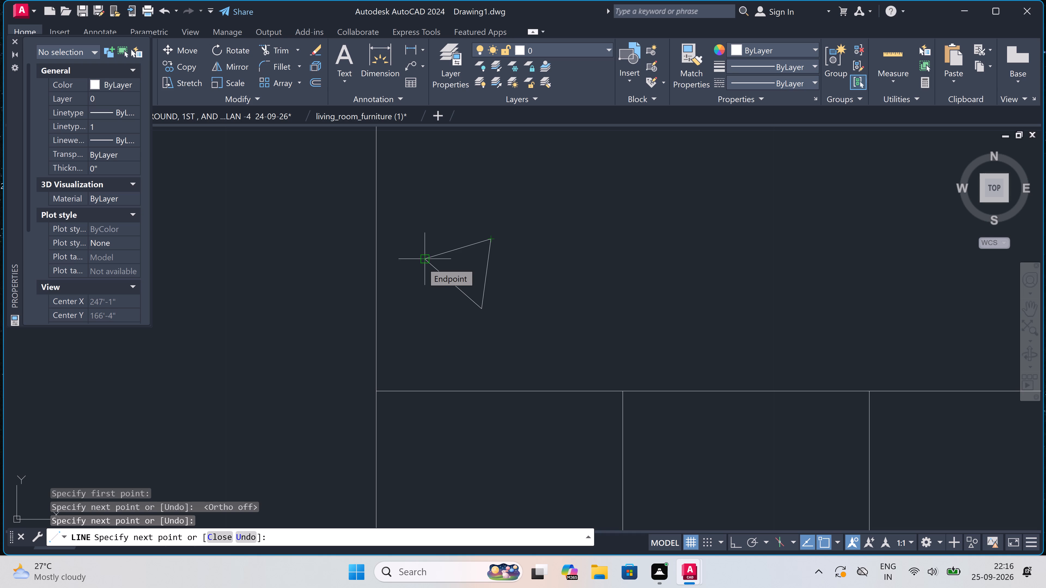
click(425, 254)
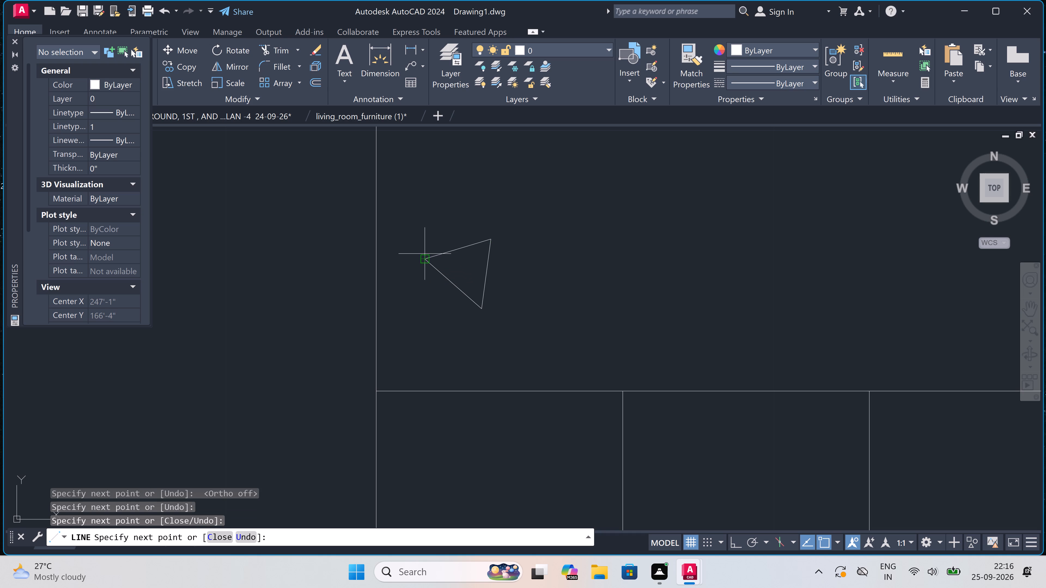
key(Escape)
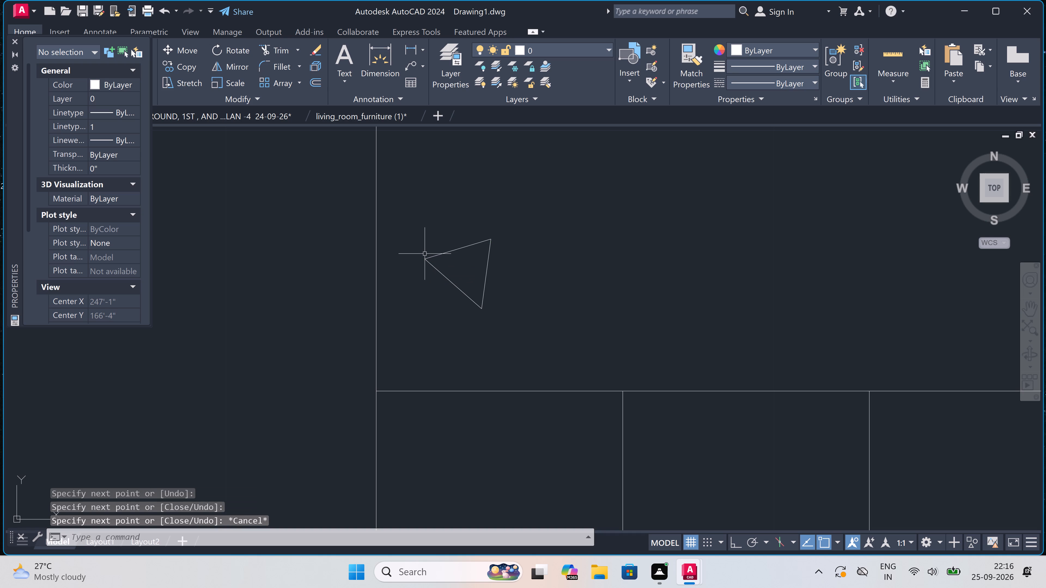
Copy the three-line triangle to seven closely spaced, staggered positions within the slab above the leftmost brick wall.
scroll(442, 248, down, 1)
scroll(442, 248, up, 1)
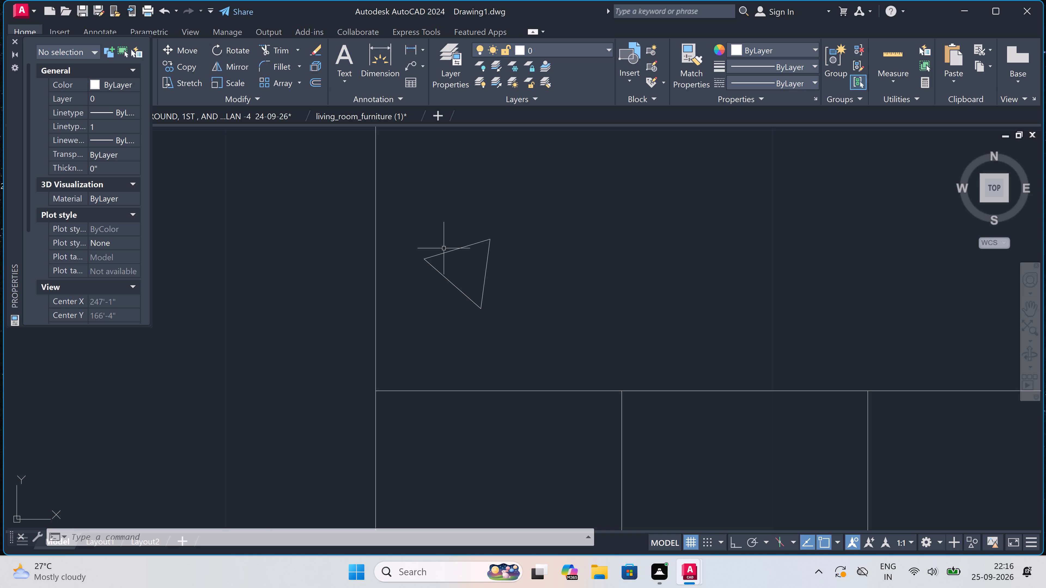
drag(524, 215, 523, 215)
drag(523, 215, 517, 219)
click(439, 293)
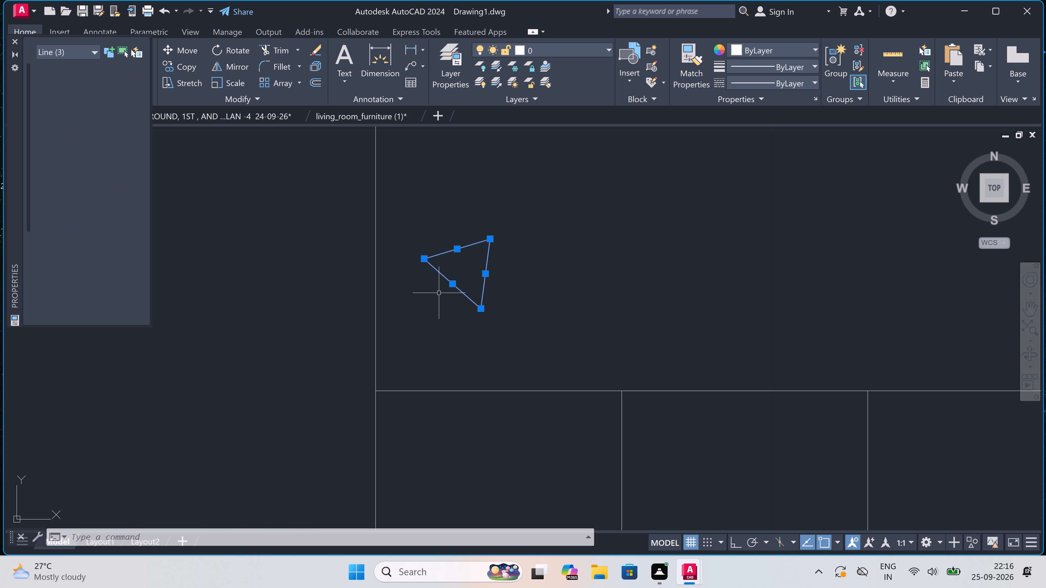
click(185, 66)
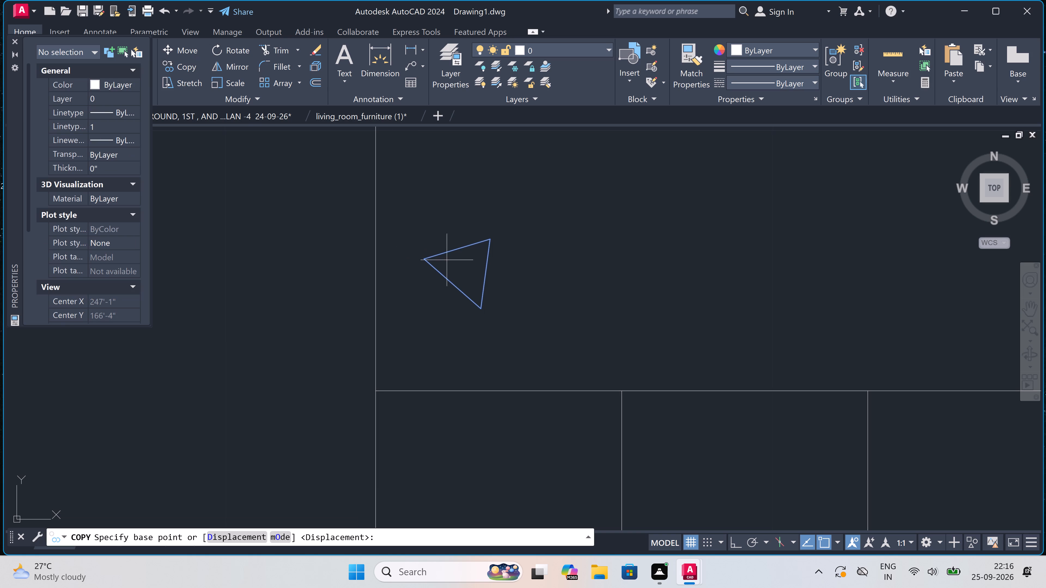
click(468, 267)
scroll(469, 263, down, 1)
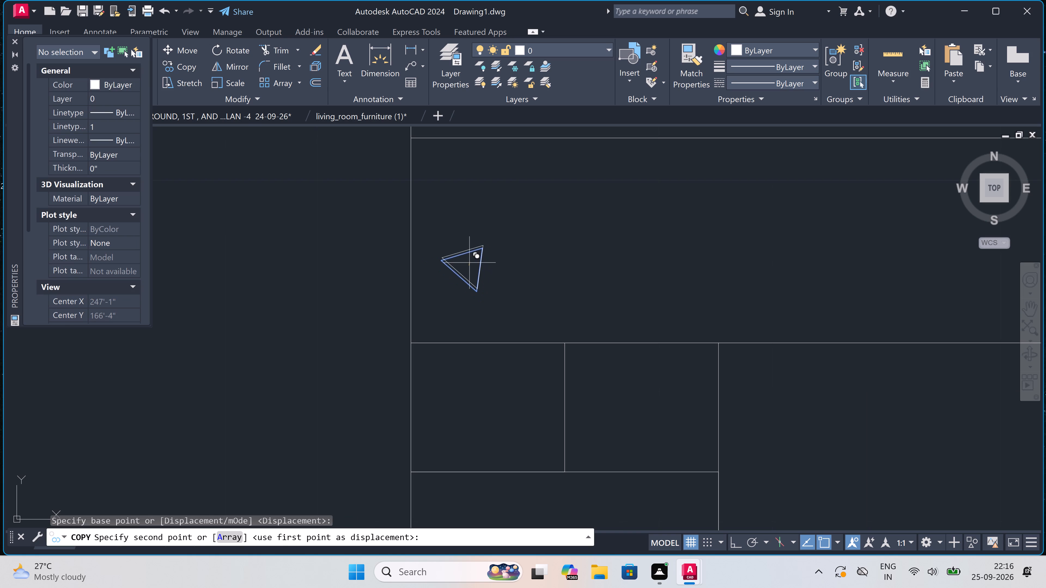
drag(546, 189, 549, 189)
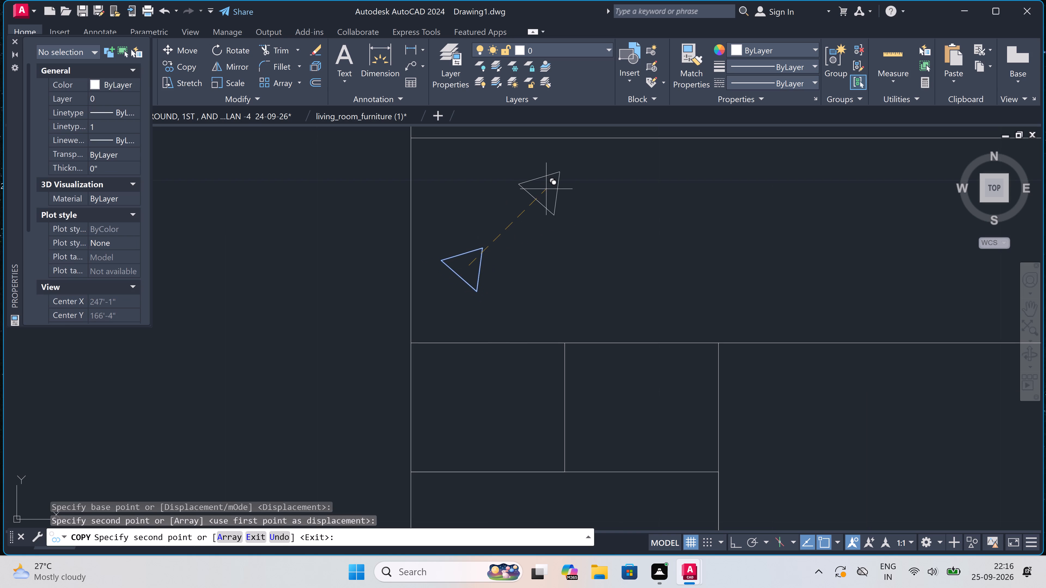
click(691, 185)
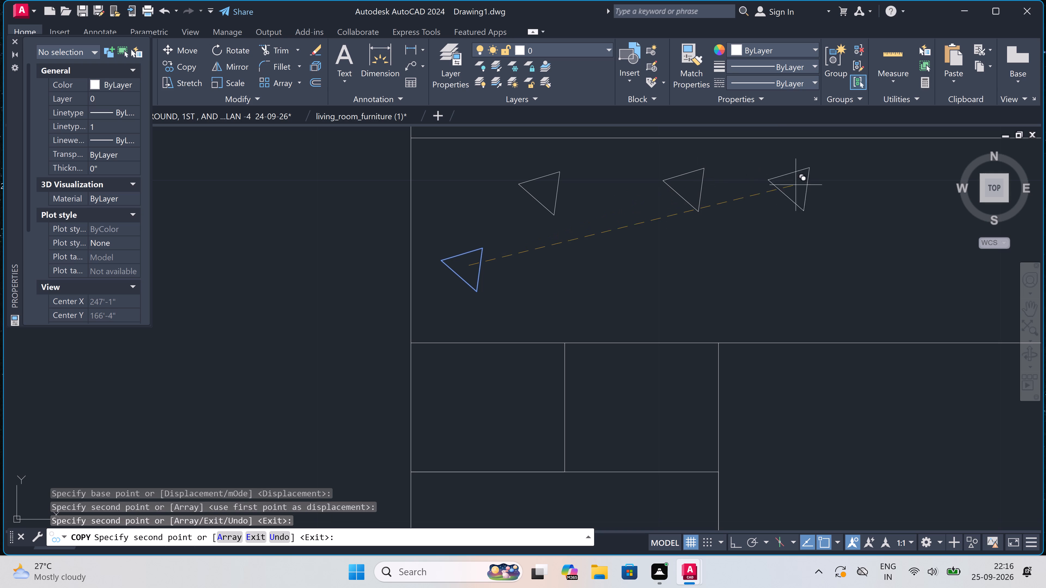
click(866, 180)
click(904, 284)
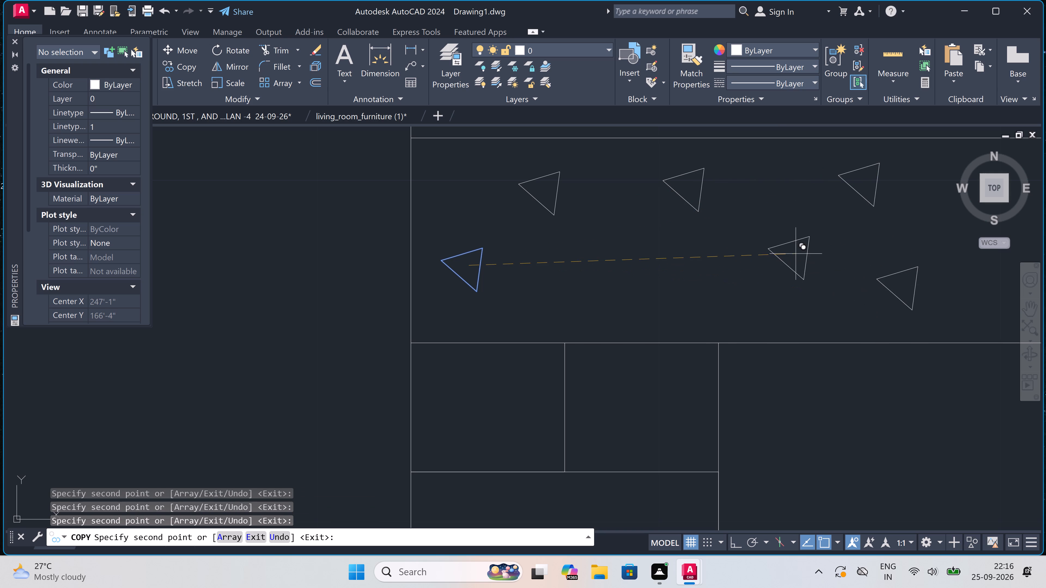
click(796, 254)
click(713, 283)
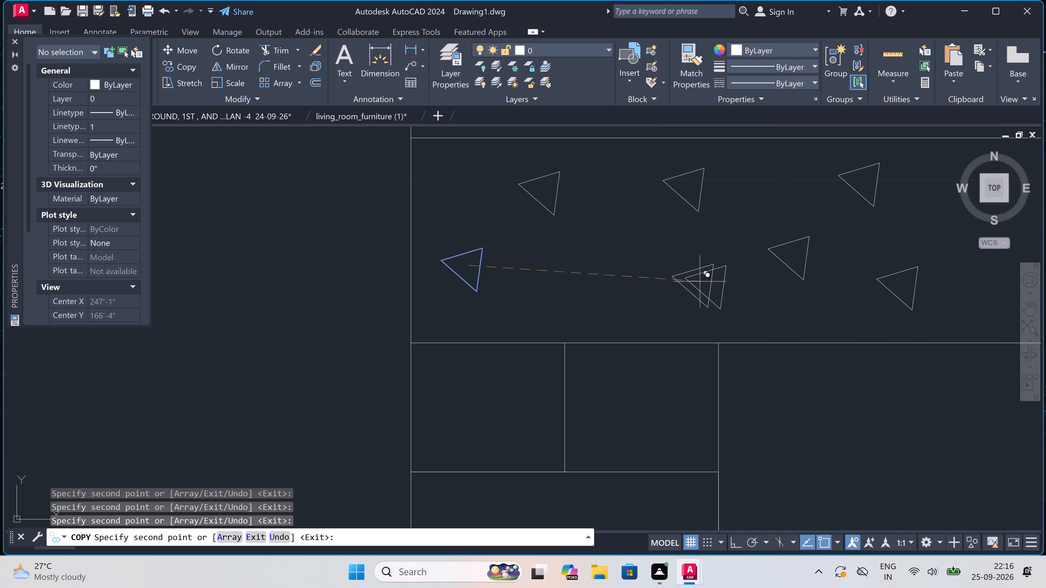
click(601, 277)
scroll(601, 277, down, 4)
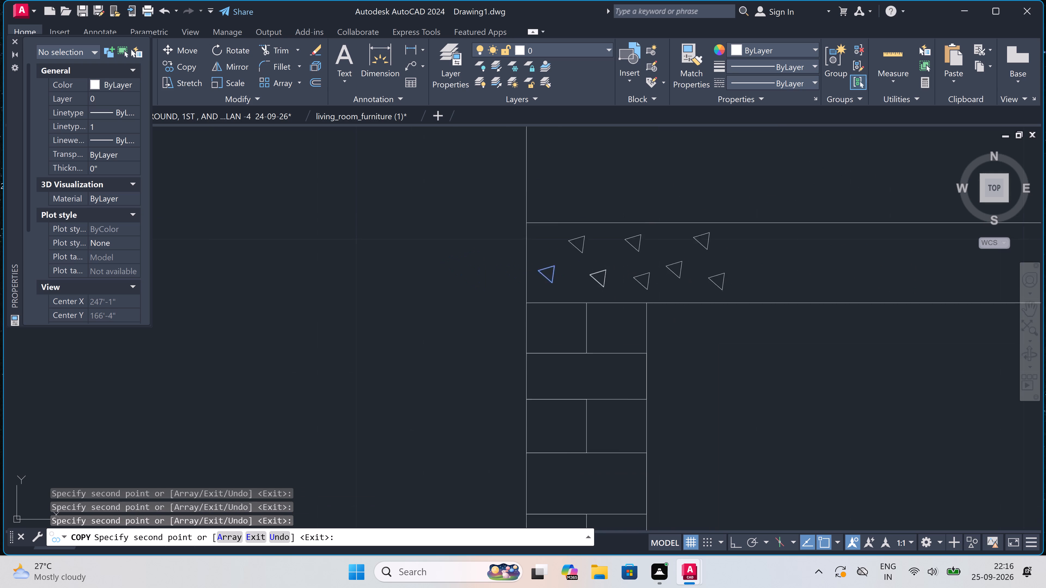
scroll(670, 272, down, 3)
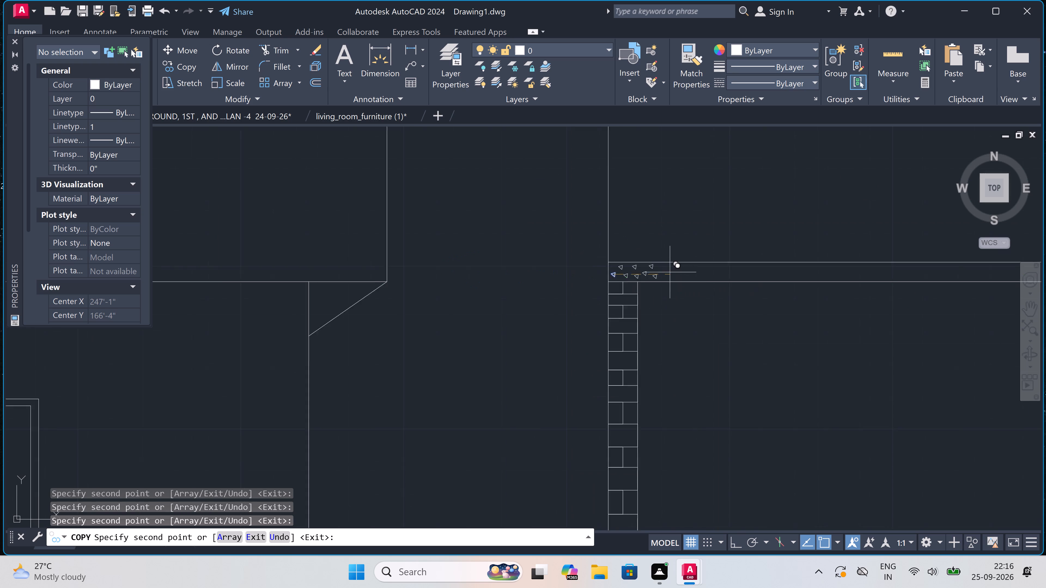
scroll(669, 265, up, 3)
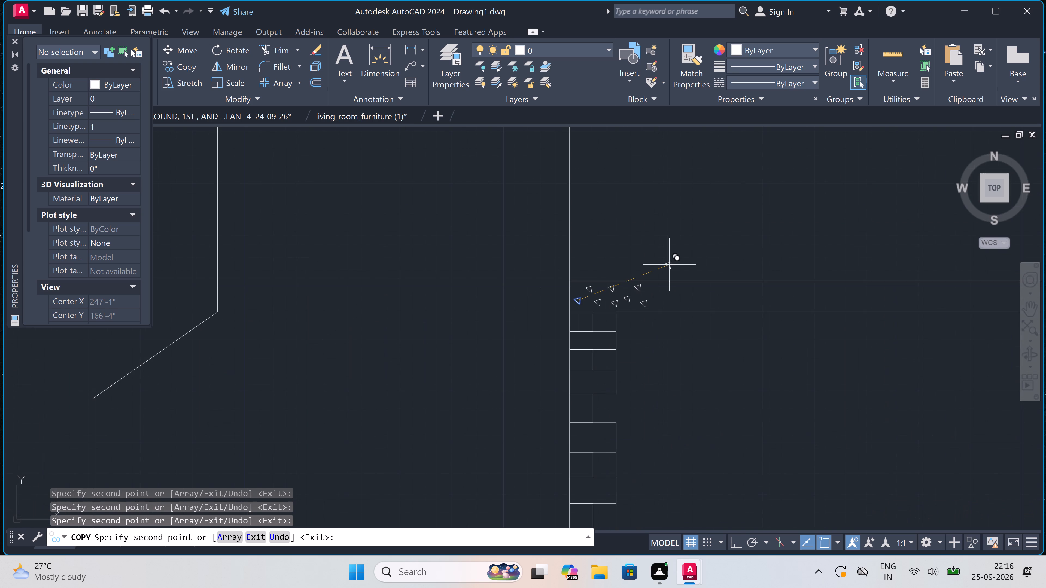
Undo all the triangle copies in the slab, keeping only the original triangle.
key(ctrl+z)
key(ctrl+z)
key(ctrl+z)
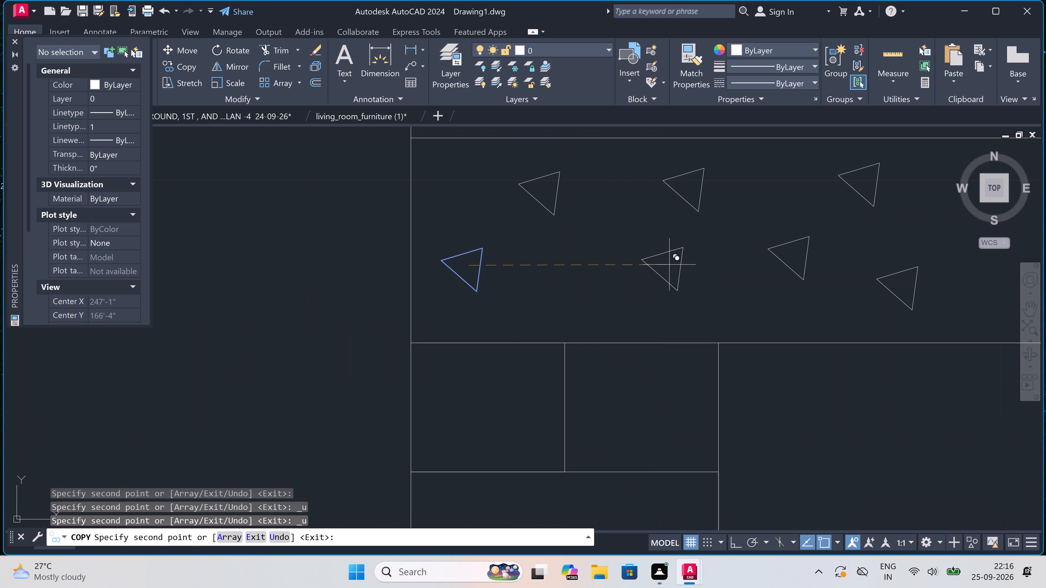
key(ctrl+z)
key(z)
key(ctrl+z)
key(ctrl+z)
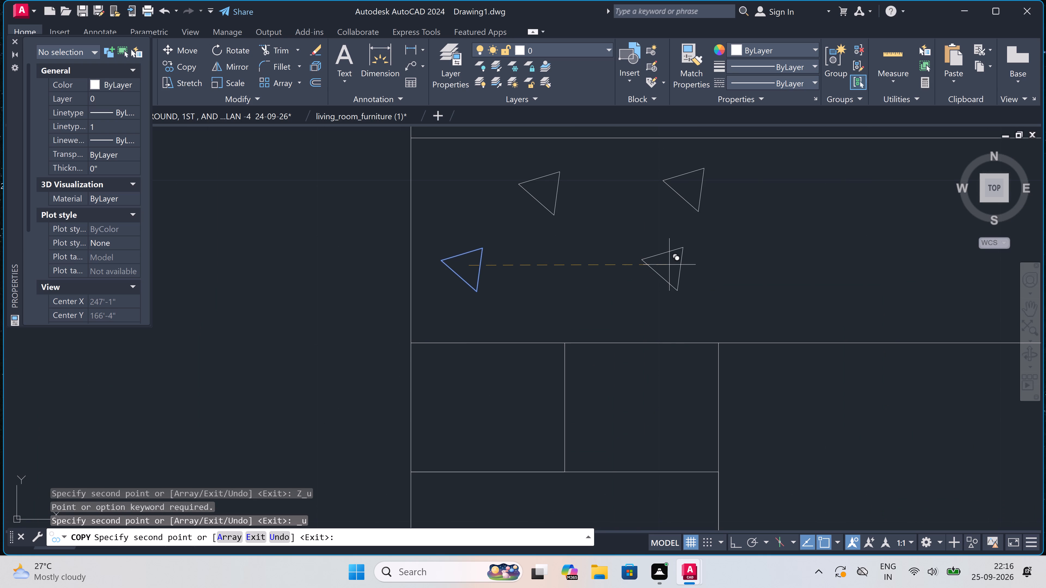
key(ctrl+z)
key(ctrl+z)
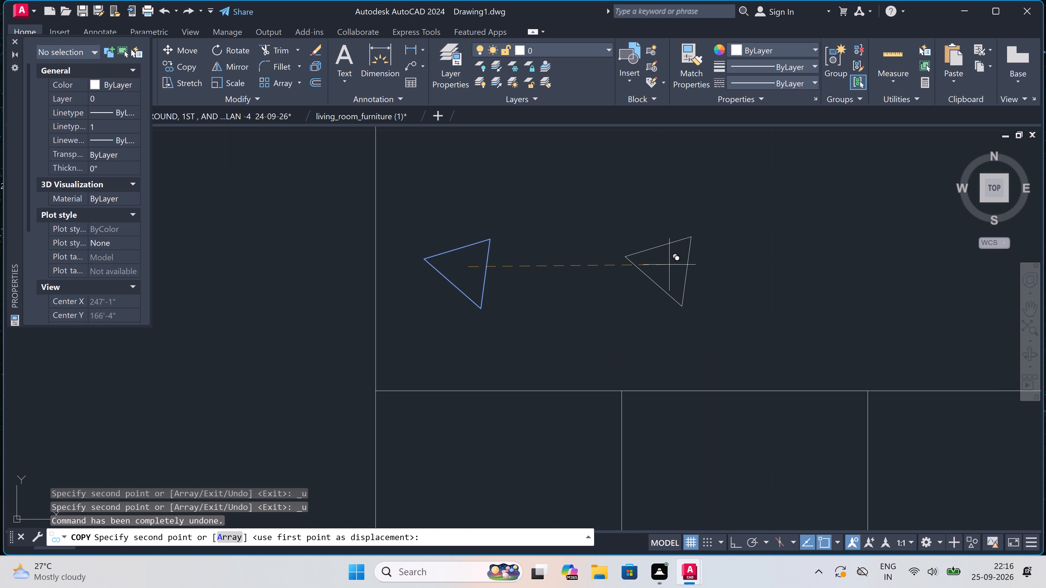
Copy the triangle to four widely spaced, staggered positions in the section's slab, from above the leftmost brick wall rightward.
scroll(650, 287, down, 2)
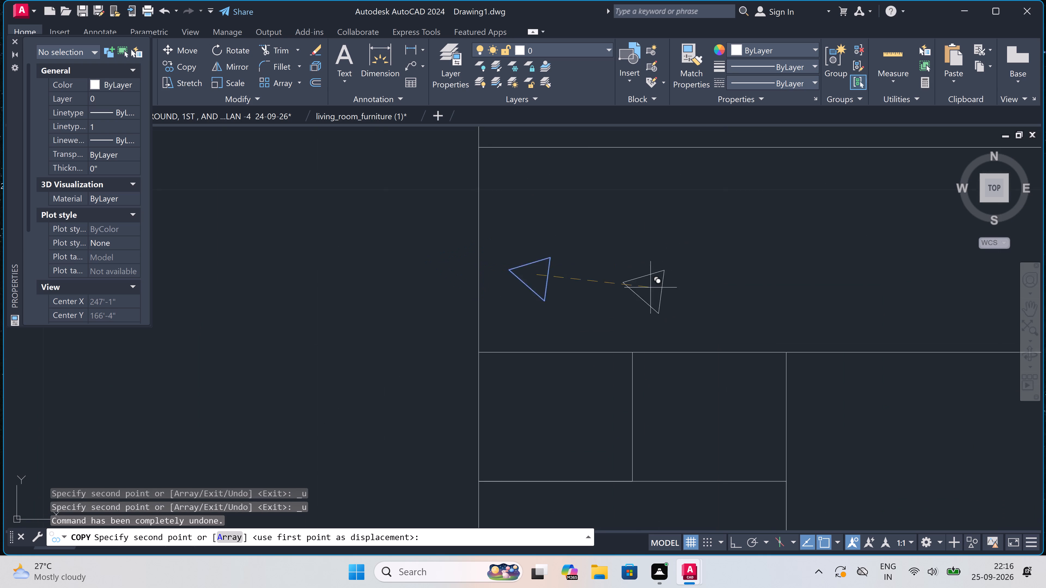
scroll(715, 239, down, 4)
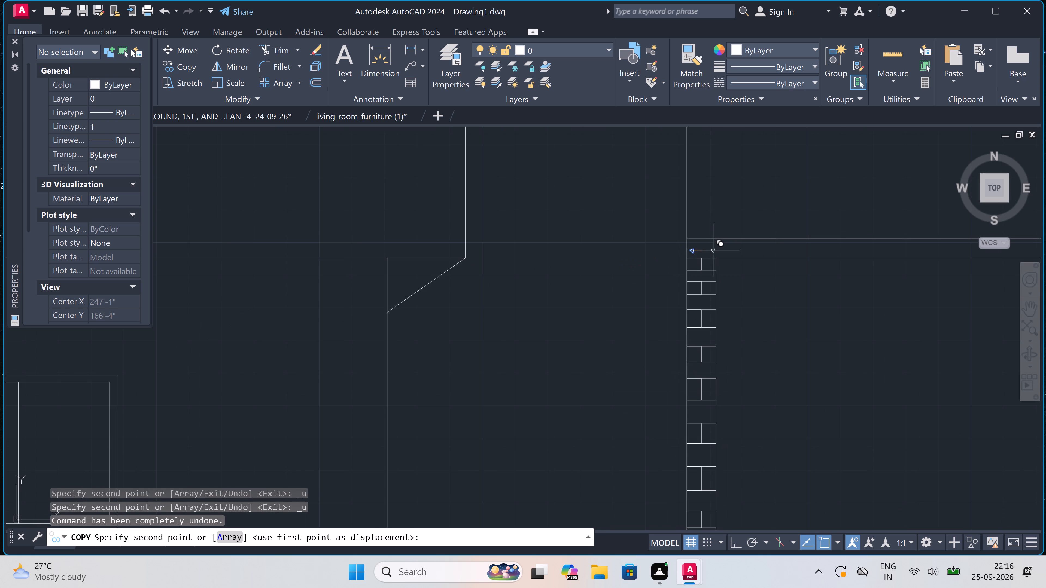
scroll(723, 253, up, 3)
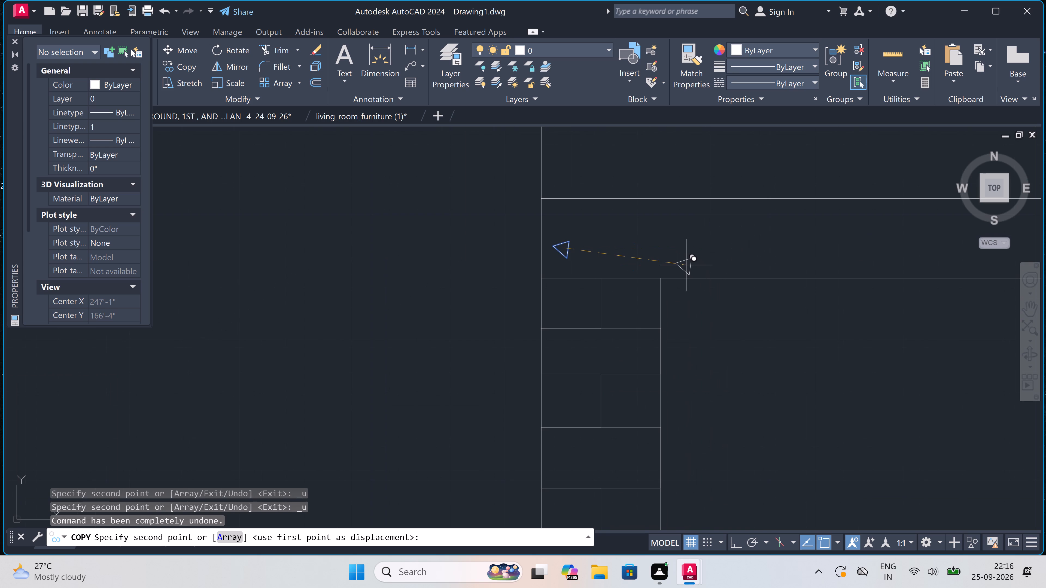
scroll(686, 265, up, 1)
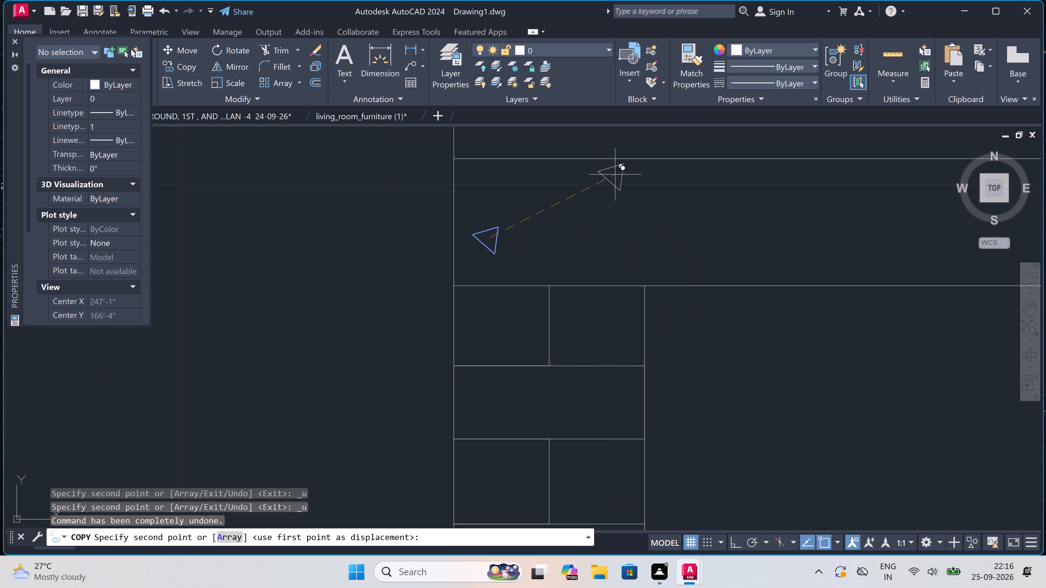
click(636, 177)
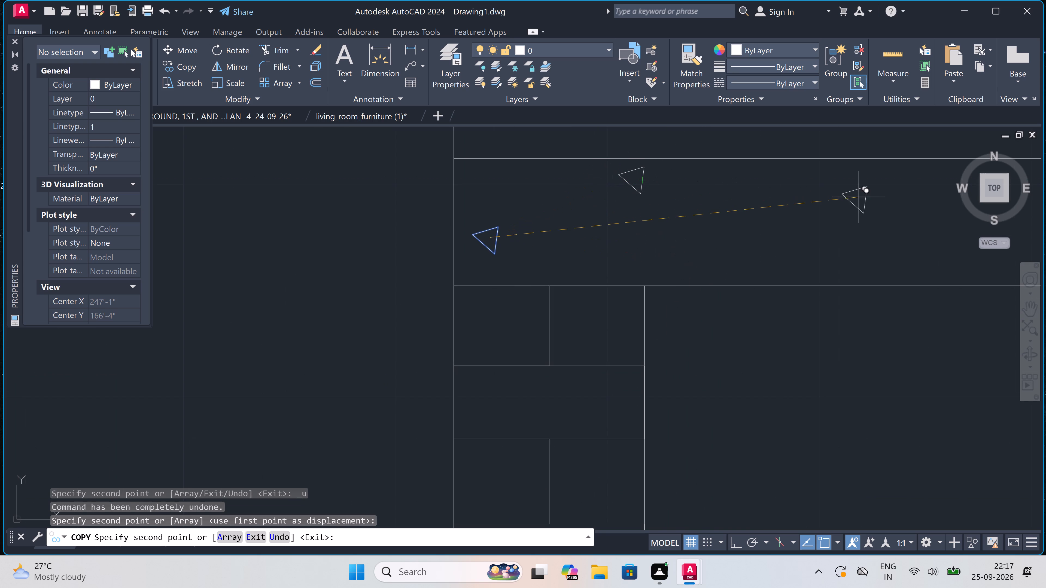
click(859, 187)
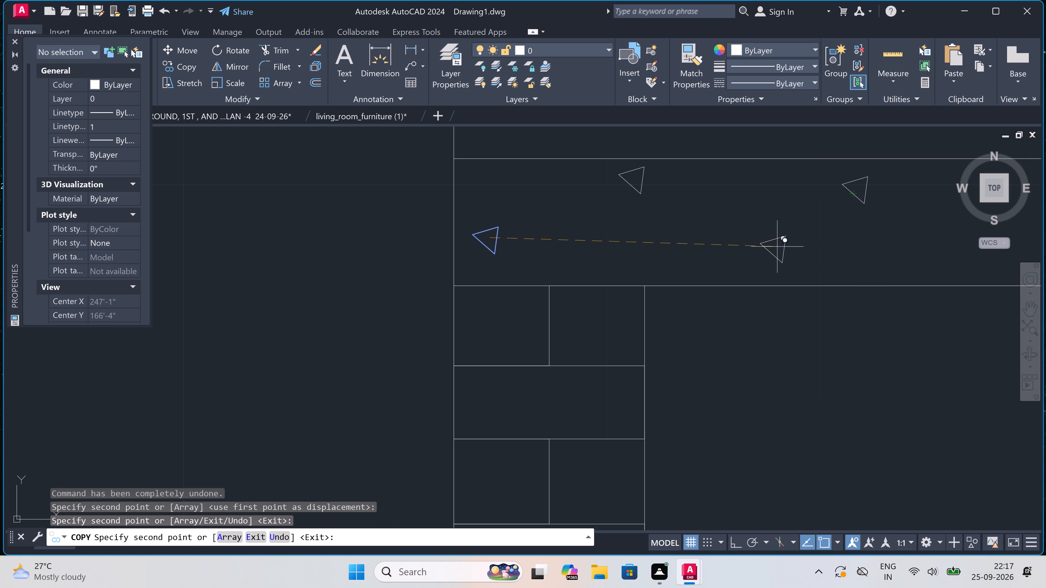
click(776, 247)
scroll(603, 249, down, 4)
scroll(668, 244, up, 1)
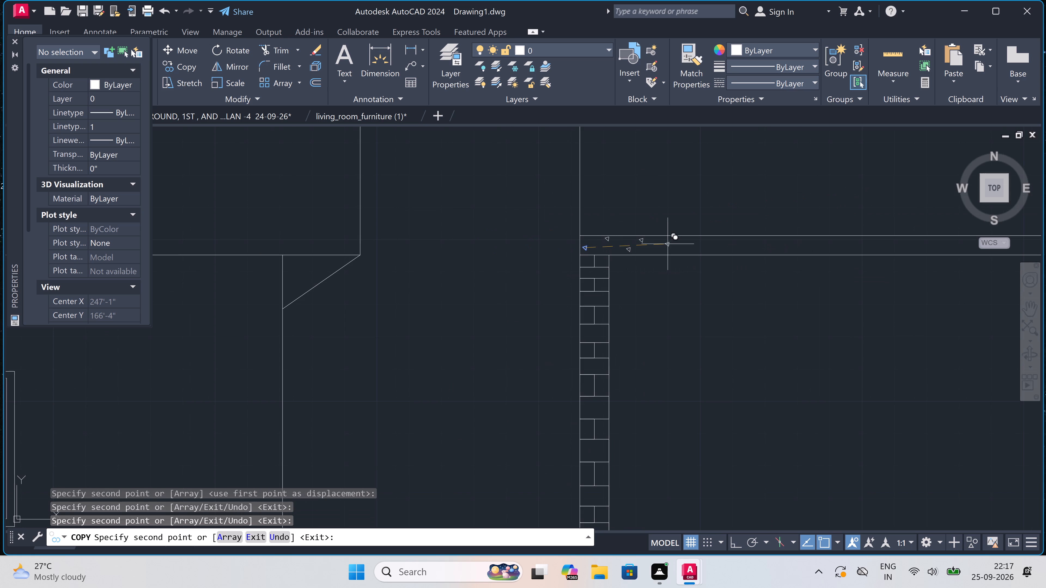
scroll(668, 244, up, 4)
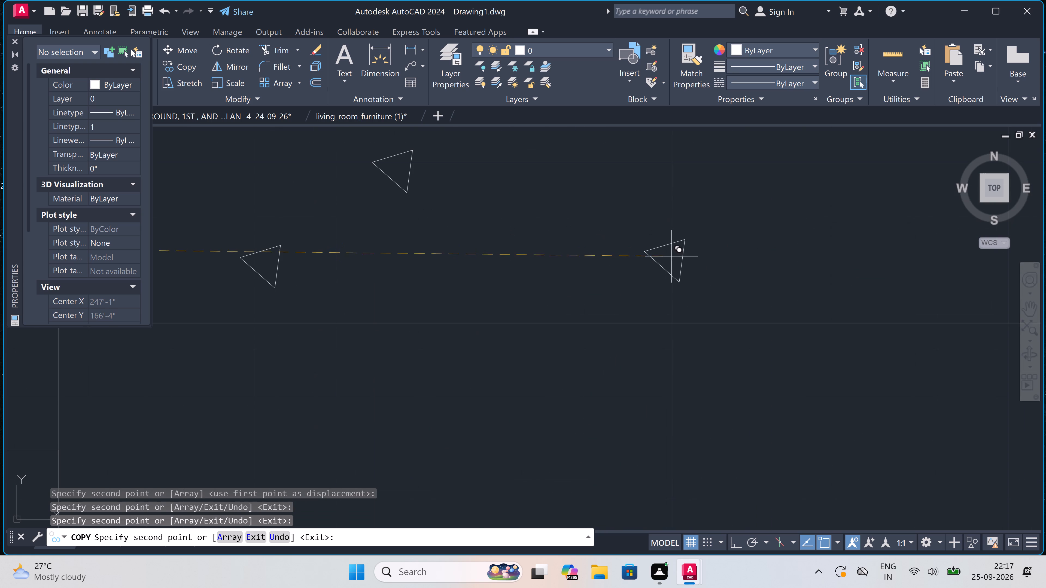
click(659, 277)
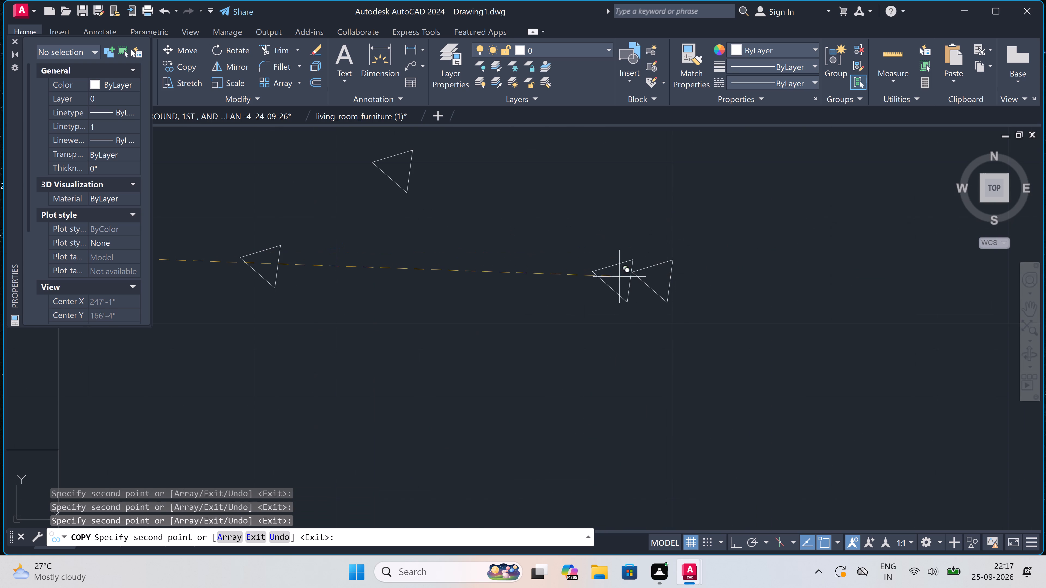
Place six more triangle copies in two staggered rows along the slab, continuing to the right of the existing ones.
scroll(600, 272, down, 3)
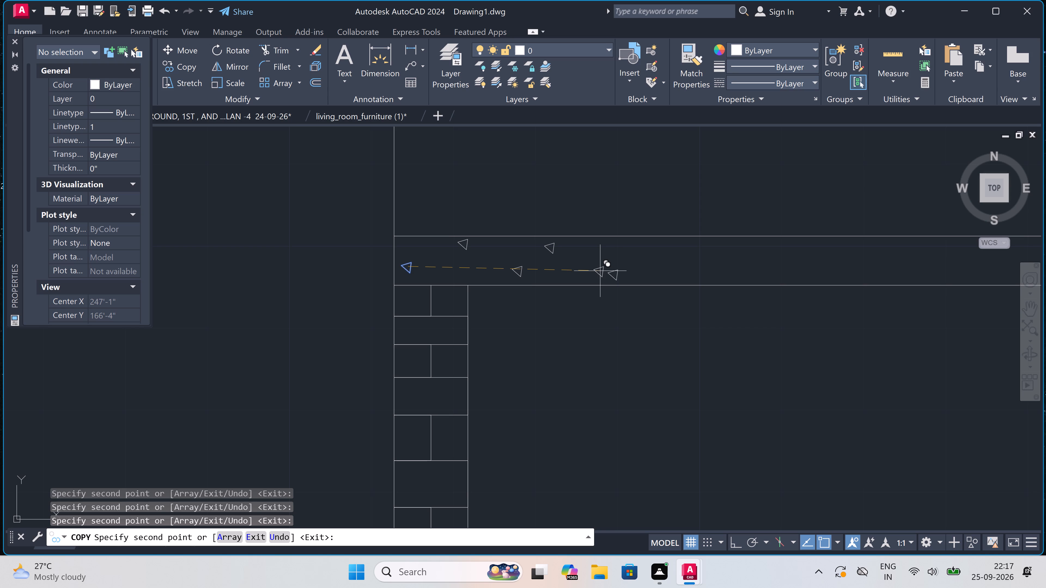
scroll(600, 271, down, 2)
scroll(633, 264, up, 3)
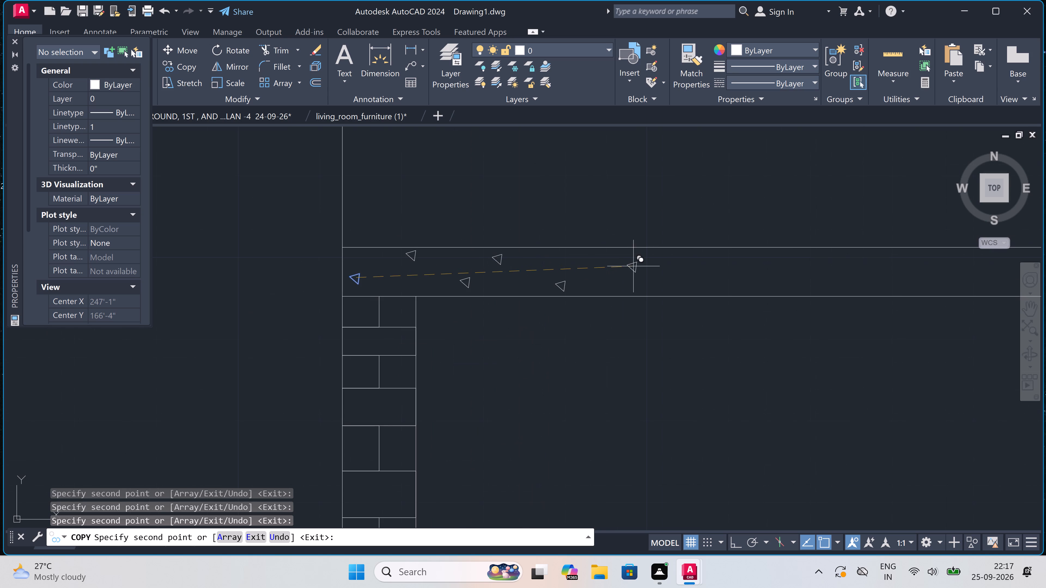
scroll(633, 267, up, 1)
click(586, 242)
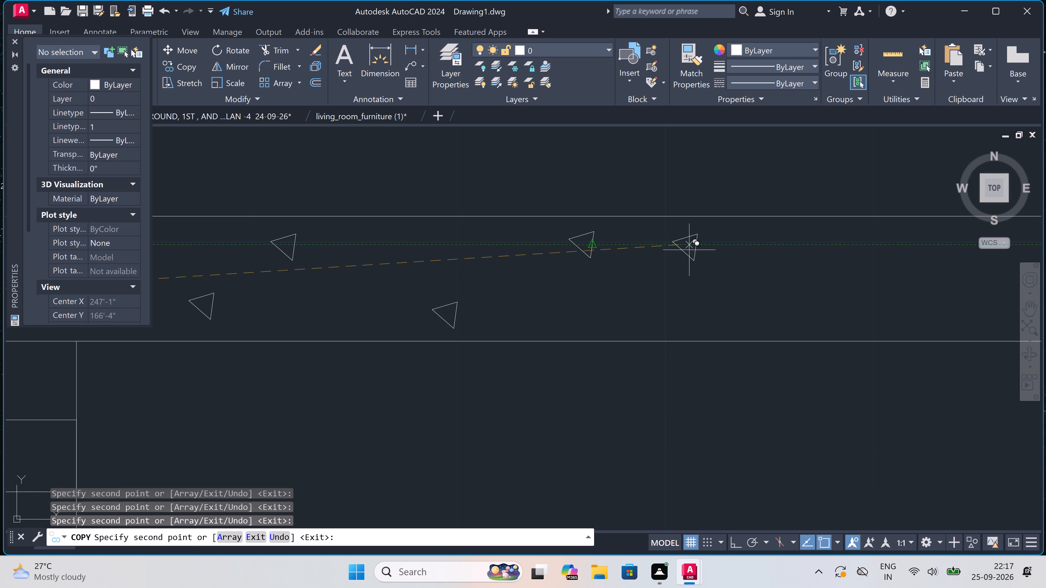
click(706, 247)
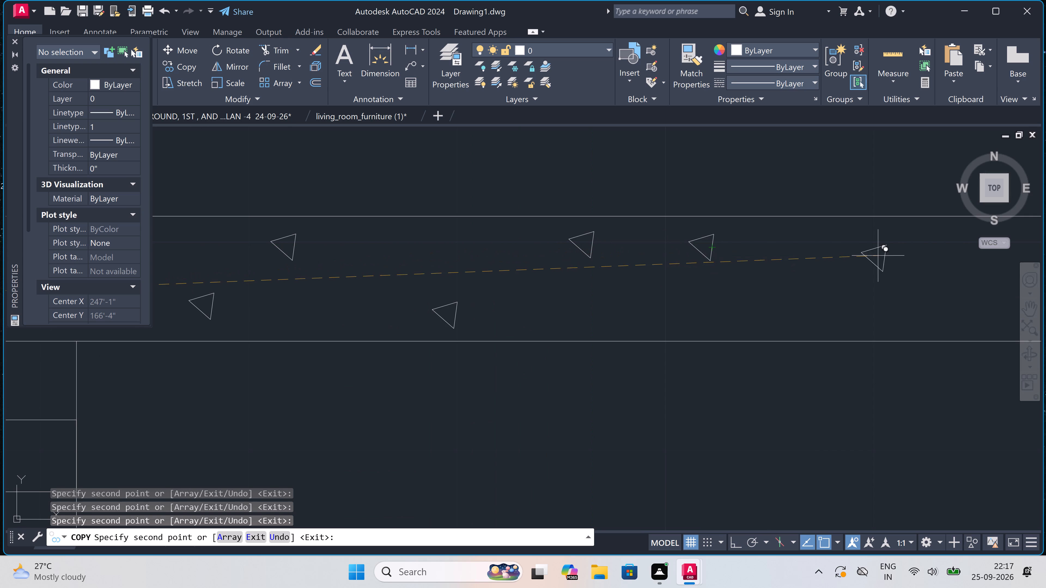
click(943, 250)
click(862, 304)
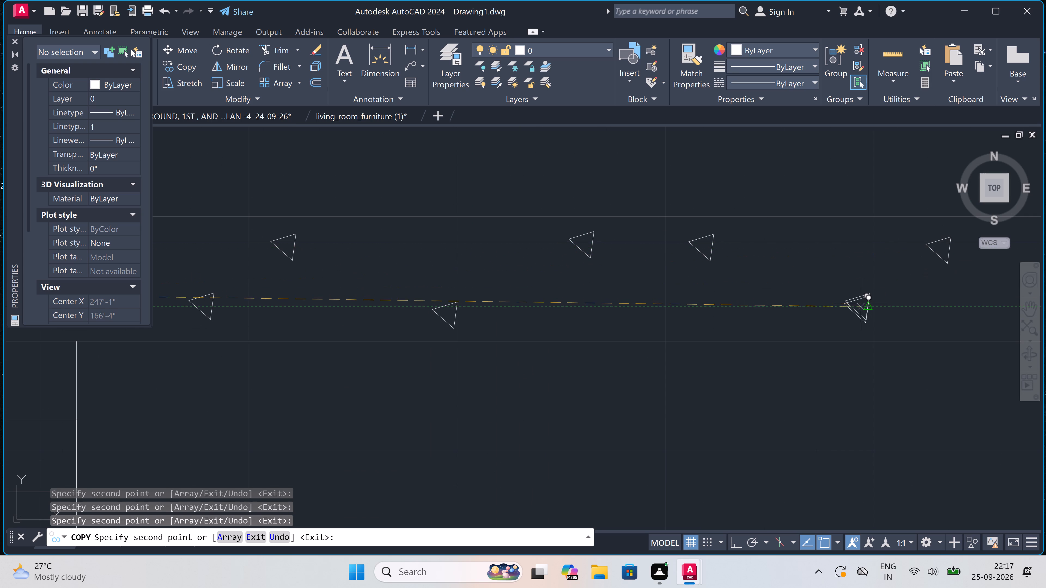
click(648, 303)
scroll(576, 311, down, 4)
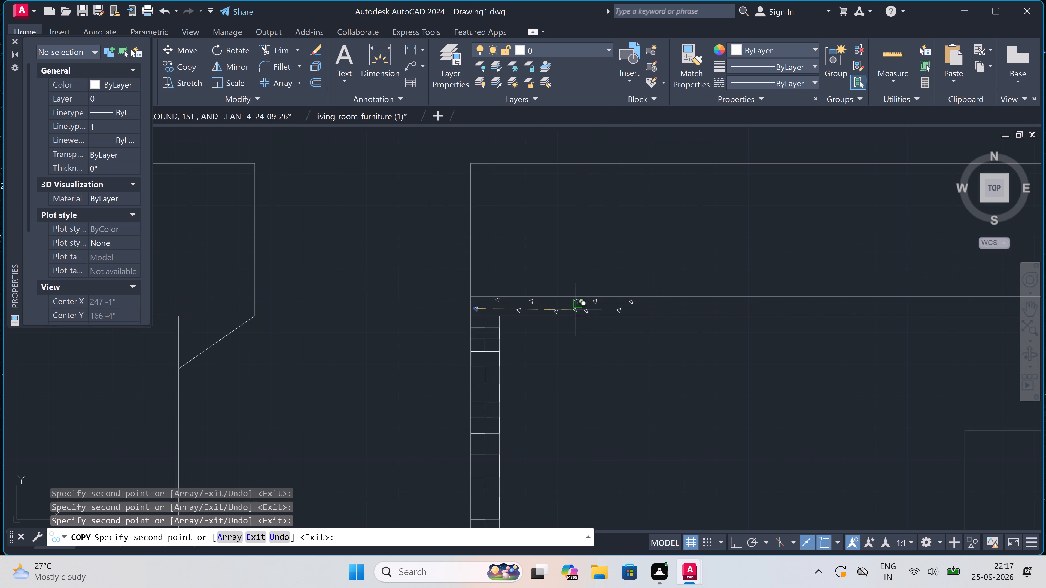
scroll(659, 311, up, 3)
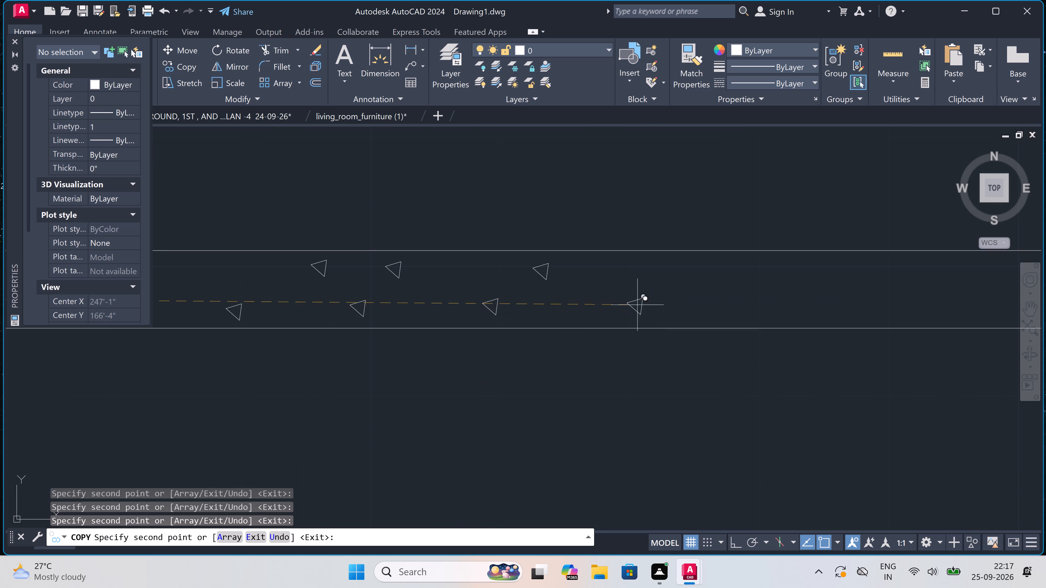
click(638, 305)
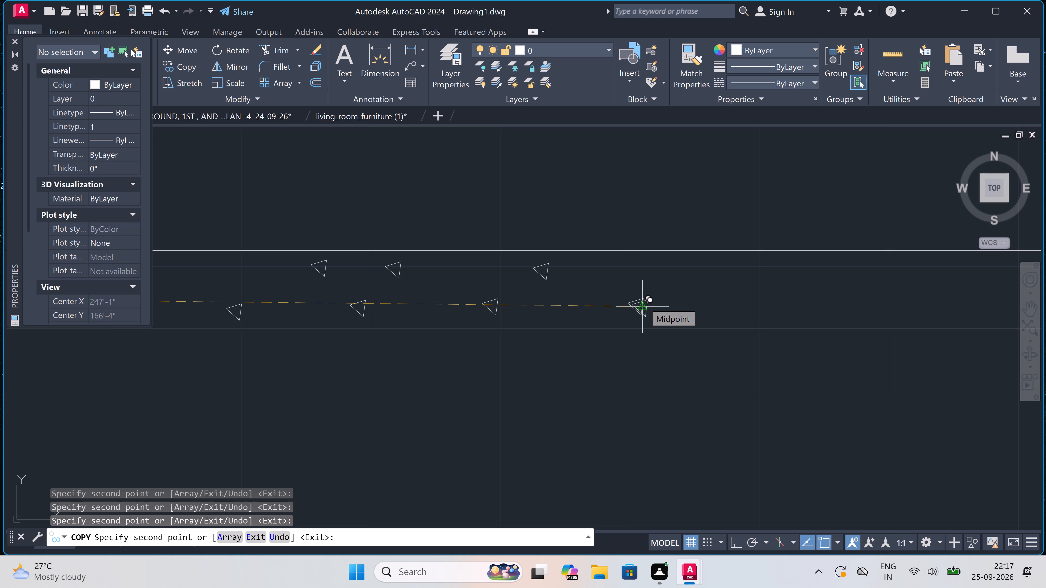
Add three triangle copies further right in the slab, two near its upper edge and one near its lower edge.
scroll(644, 325, down, 1)
scroll(648, 301, down, 2)
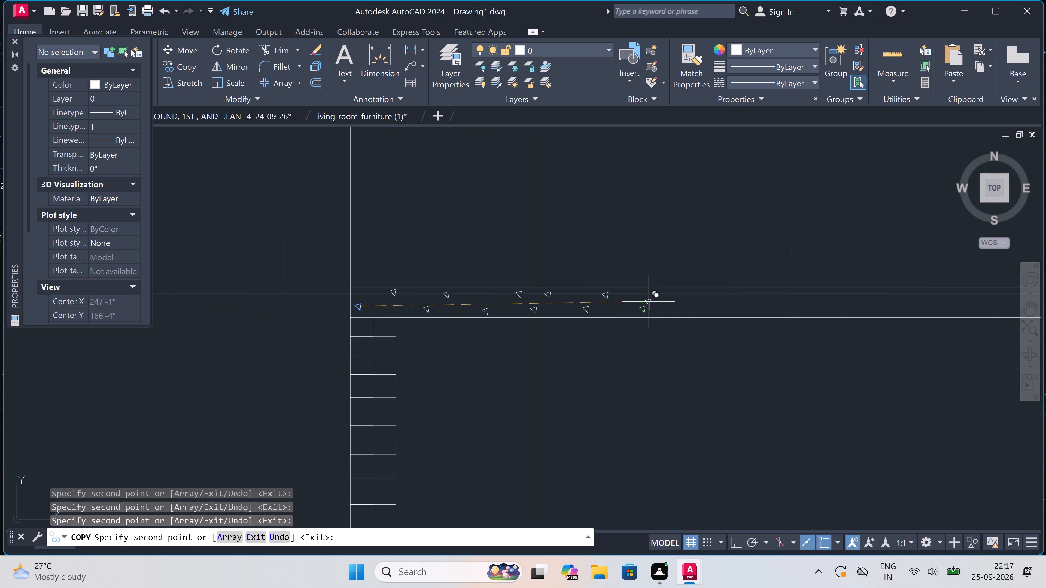
scroll(687, 310, up, 3)
scroll(644, 279, up, 1)
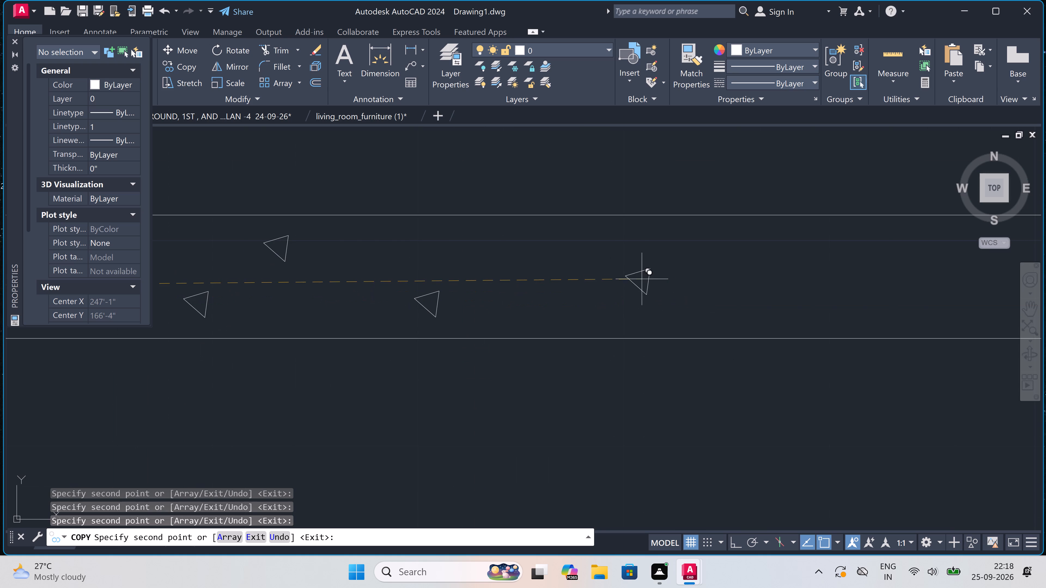
click(585, 260)
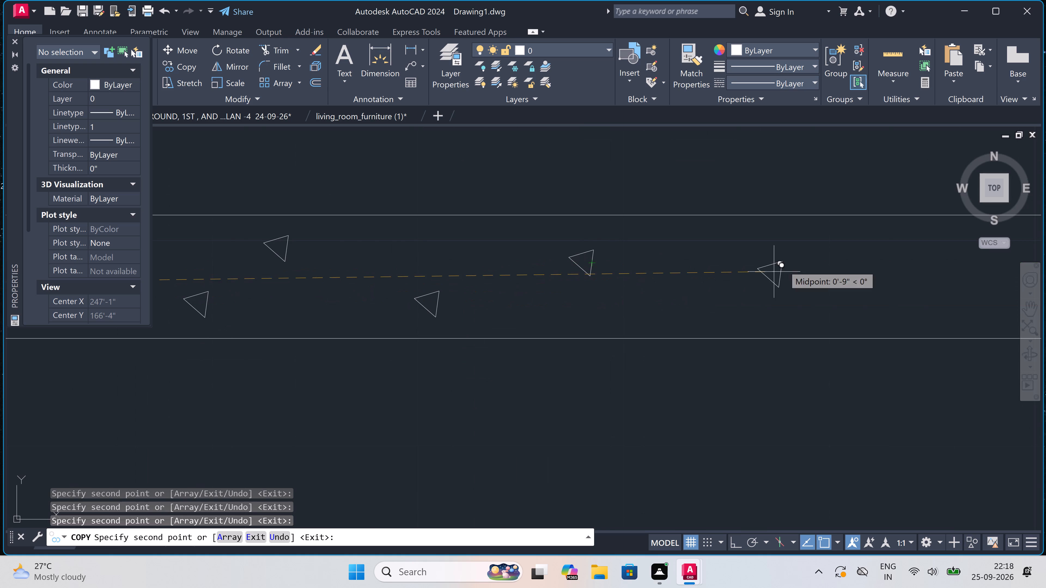
click(796, 252)
click(717, 309)
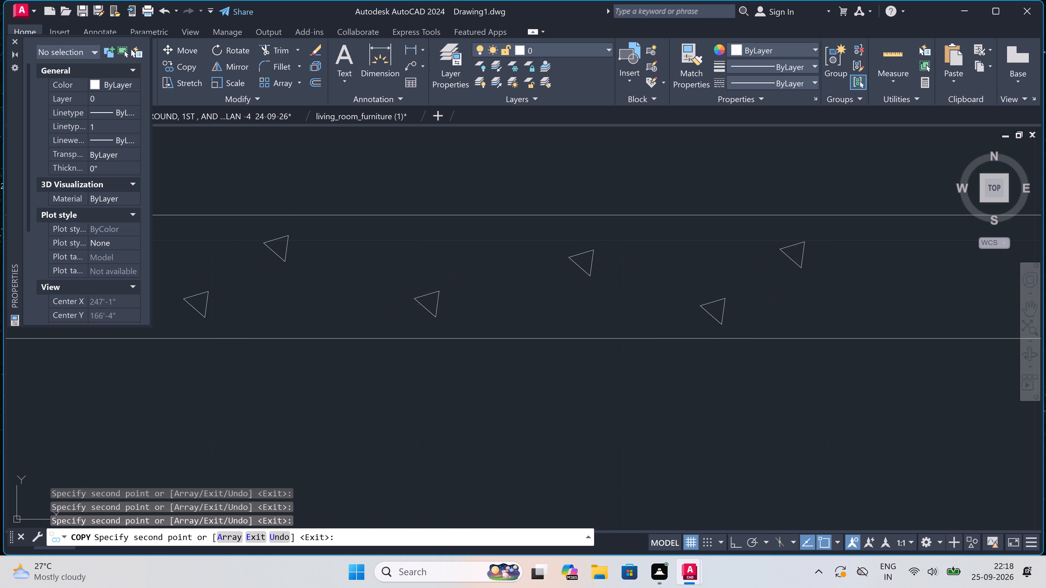
Extend the slab pattern rightward with six triangle copies, three along the upper edge and three staggered along the lower edge.
scroll(588, 306, down, 5)
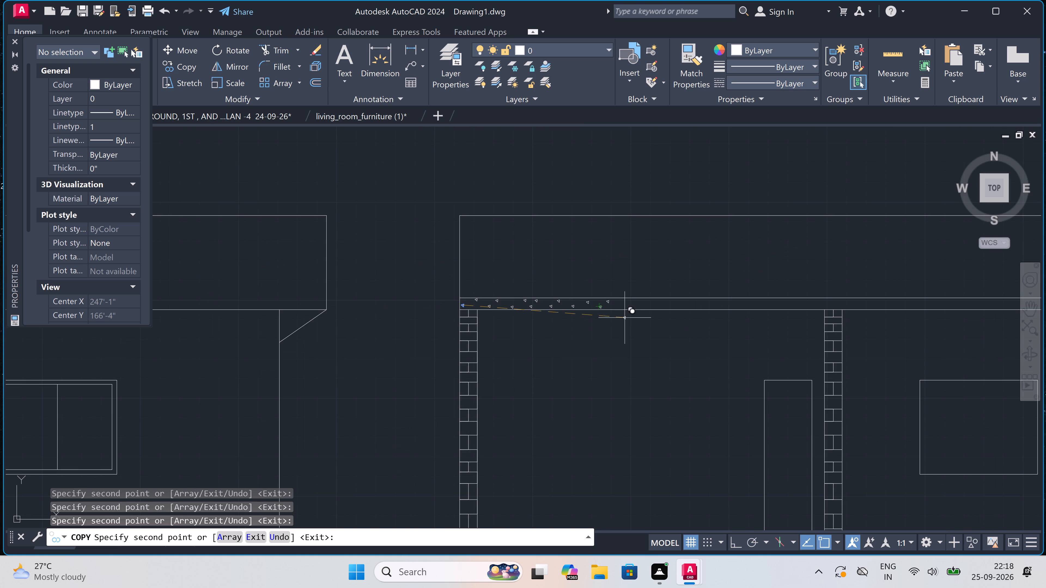
scroll(633, 311, up, 6)
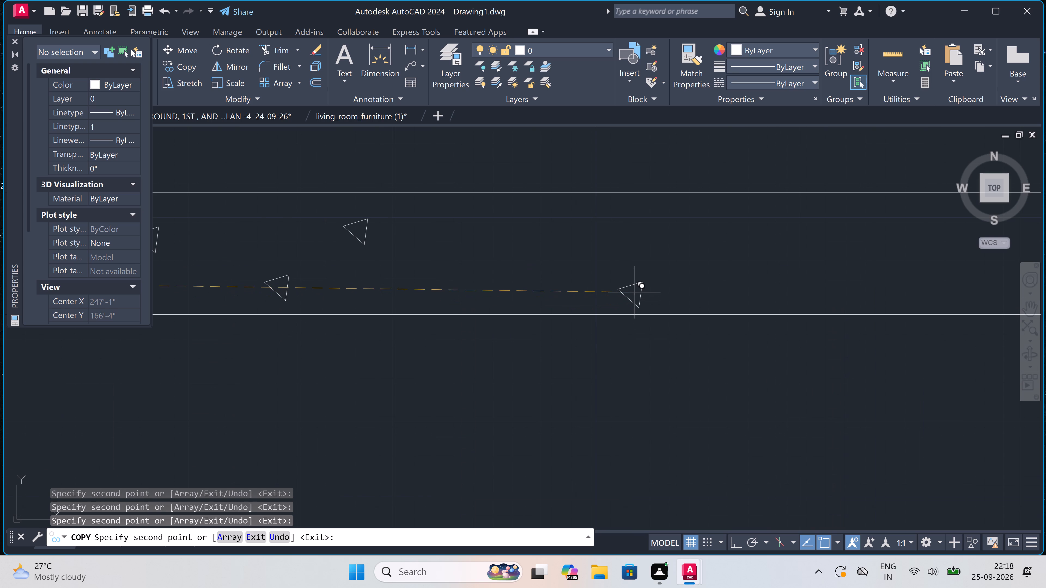
click(505, 234)
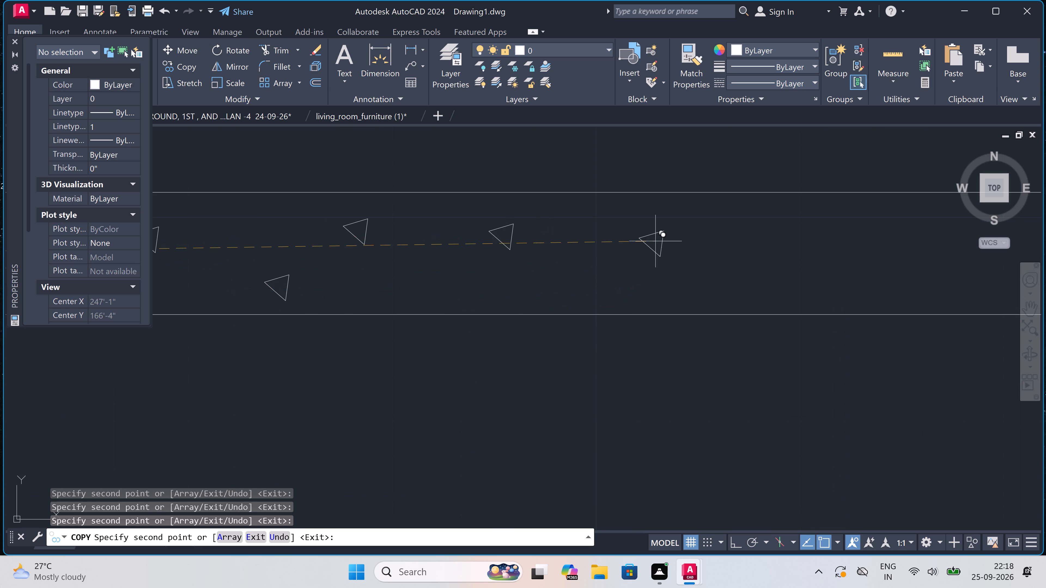
drag(661, 233, 668, 229)
click(836, 227)
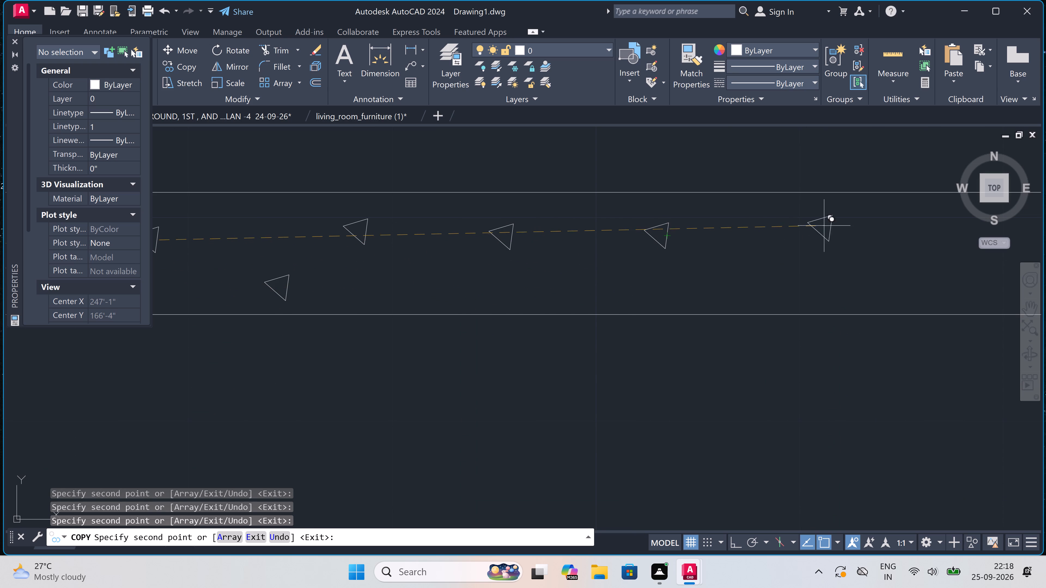
click(758, 283)
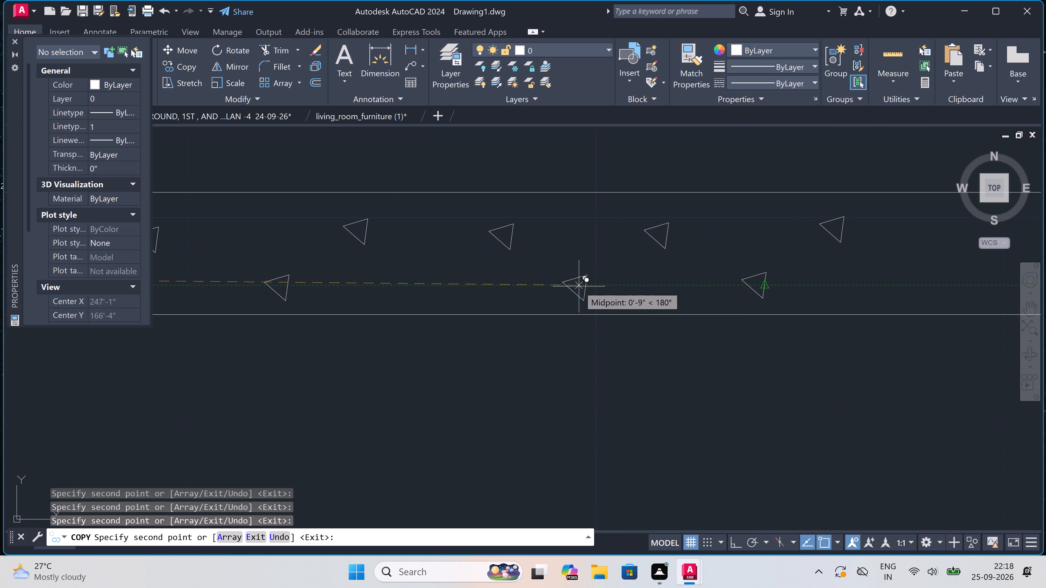
click(579, 286)
click(453, 286)
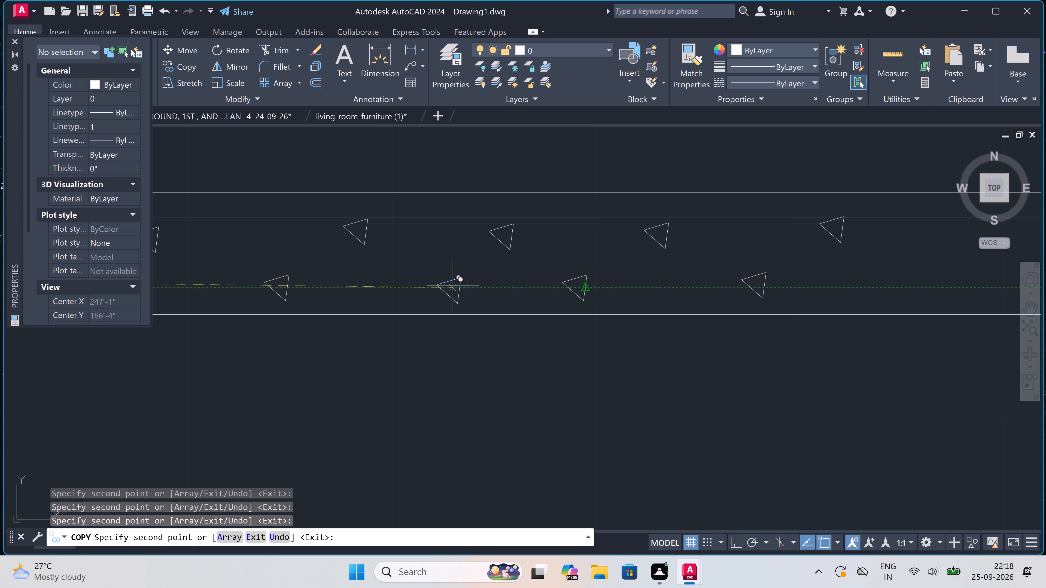
Extend the upper slab's pattern rightward with six staggered triangle copies, three along the upper edge and three along the lower edge.
scroll(455, 279, down, 2)
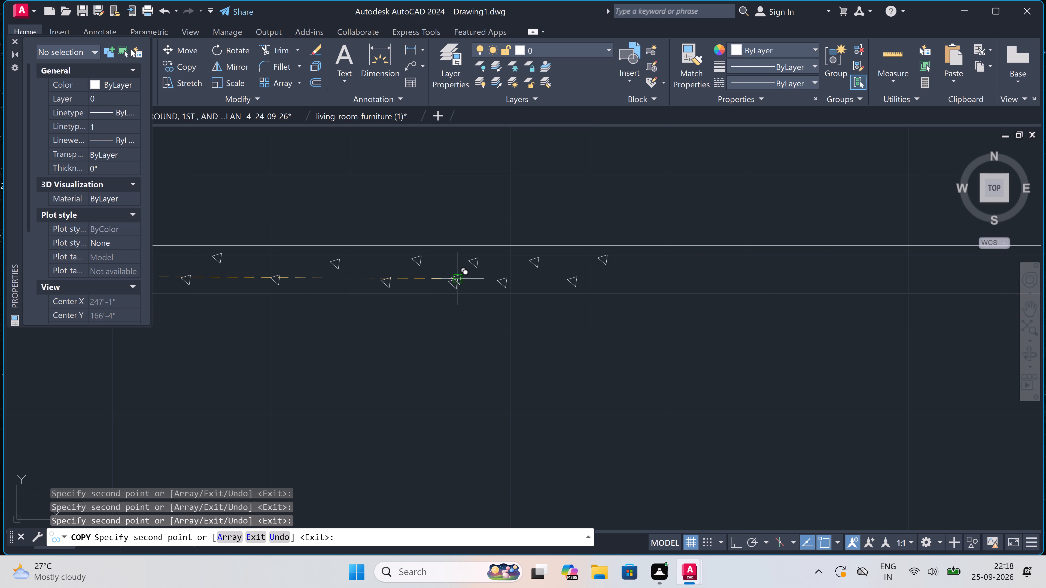
scroll(456, 278, down, 1)
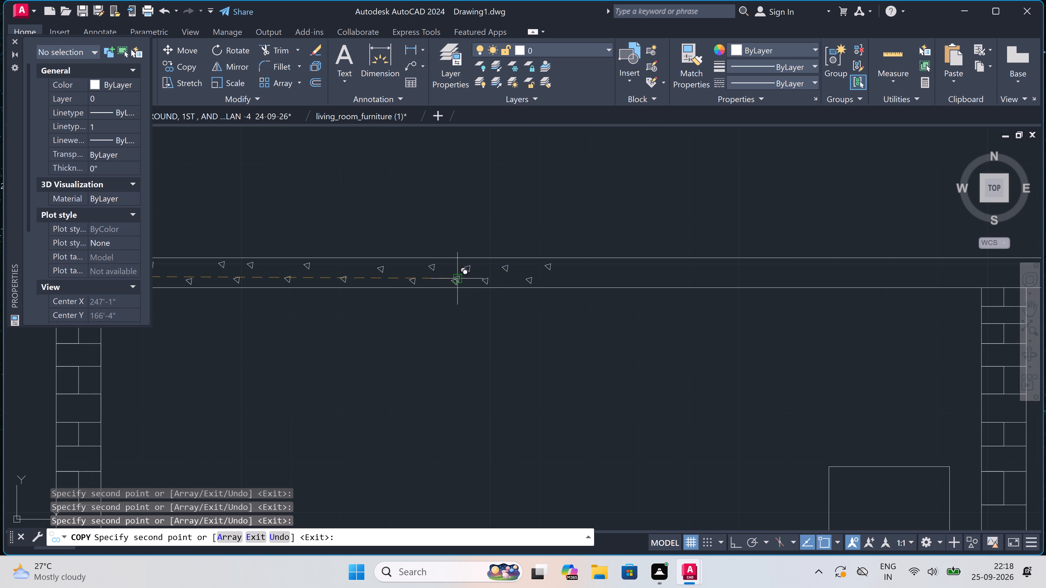
scroll(458, 278, down, 2)
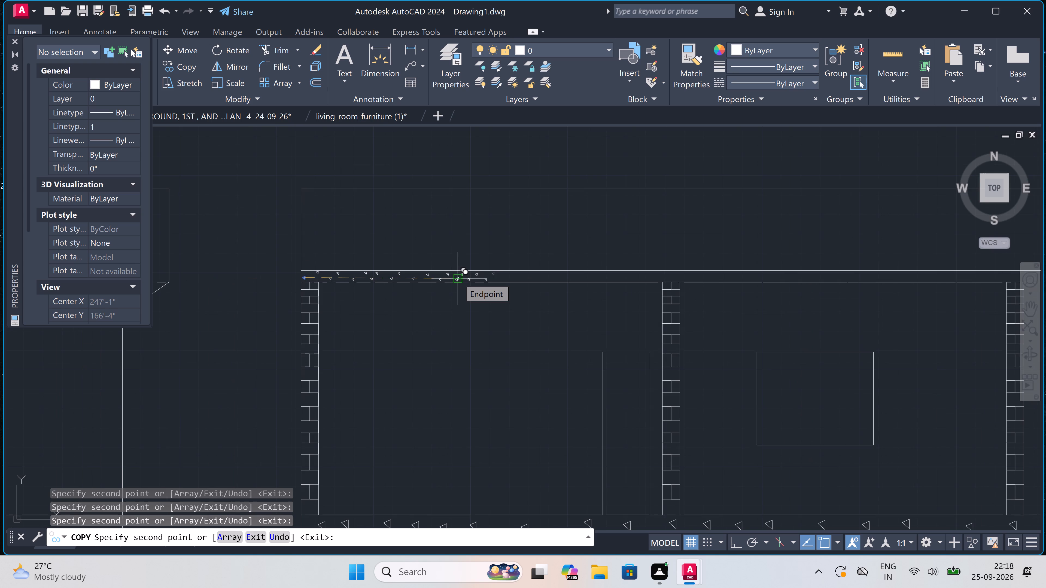
scroll(458, 278, down, 1)
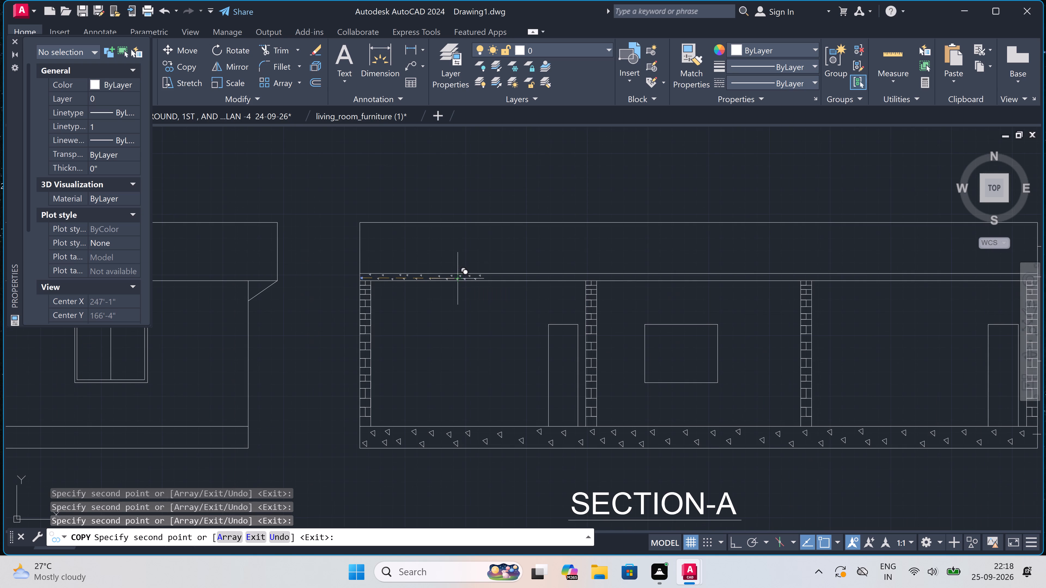
scroll(498, 277, up, 2)
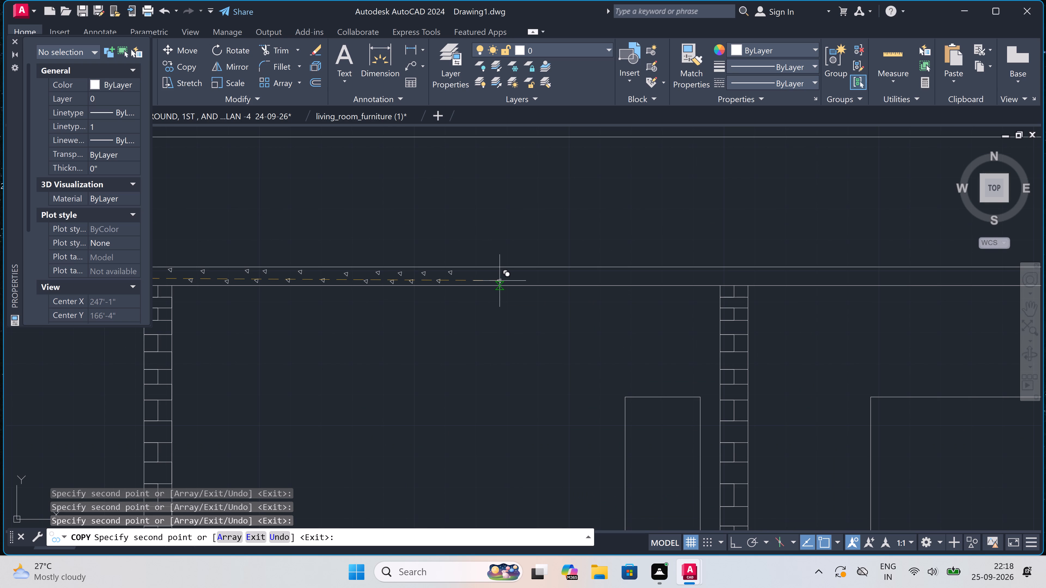
scroll(500, 281, up, 2)
scroll(455, 274, up, 2)
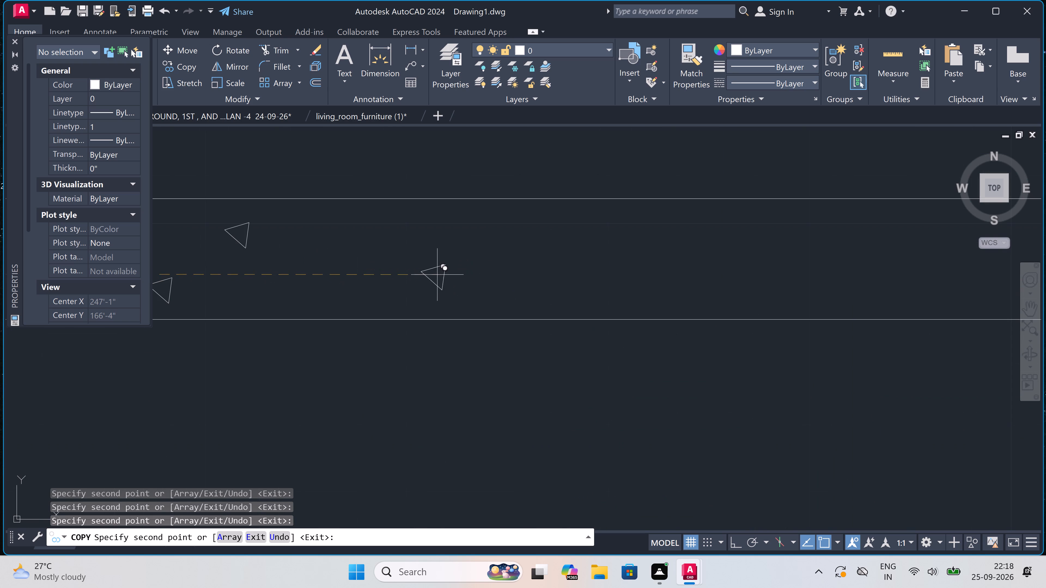
click(345, 286)
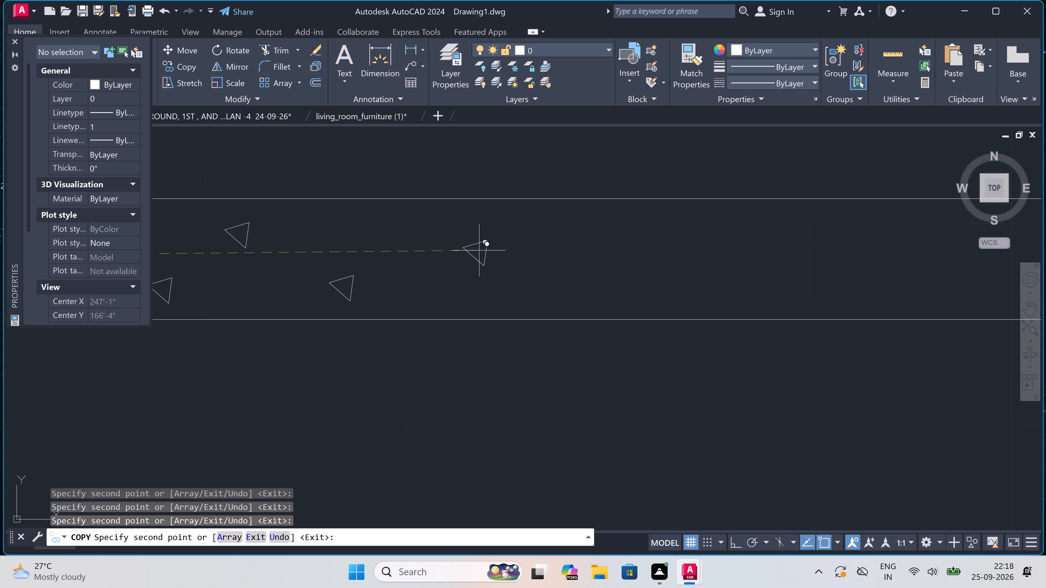
drag(469, 235, 472, 234)
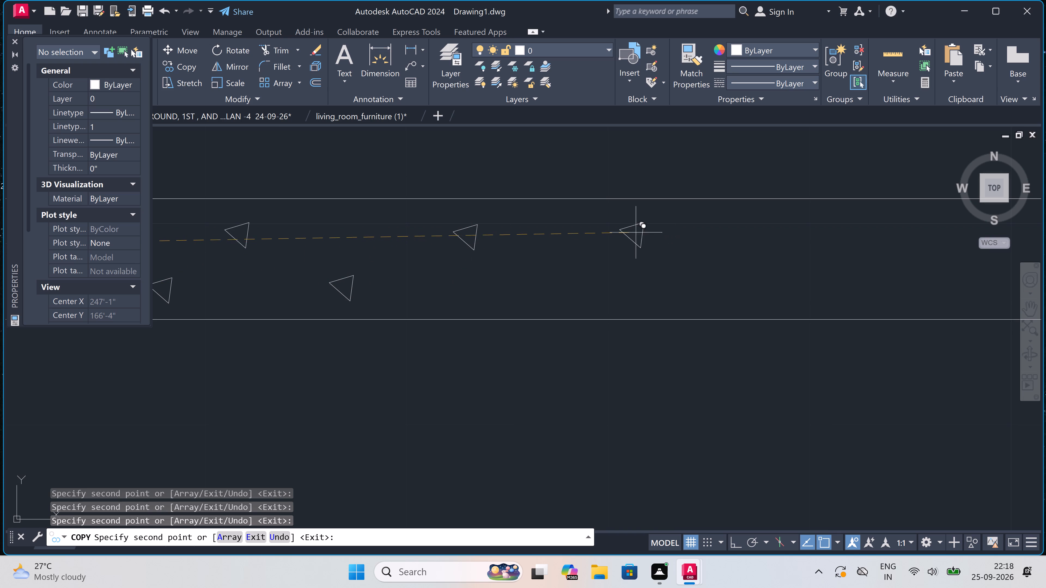
click(625, 232)
click(573, 287)
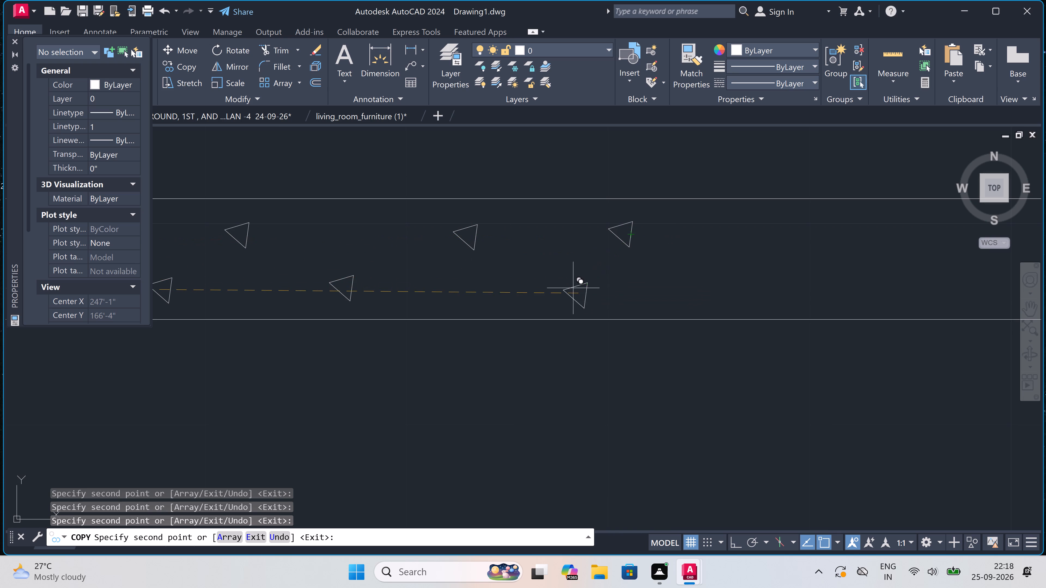
click(749, 296)
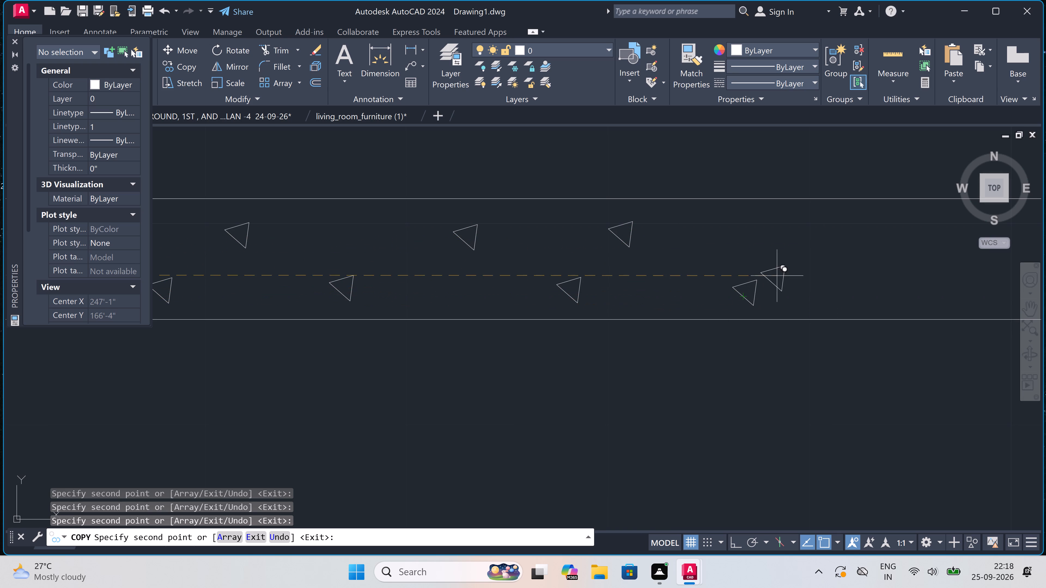
click(855, 225)
Copy the triangle to four more staggered positions approaching the first doorway, two near the slab's upper edge and two near its lower edge.
scroll(586, 242, down, 4)
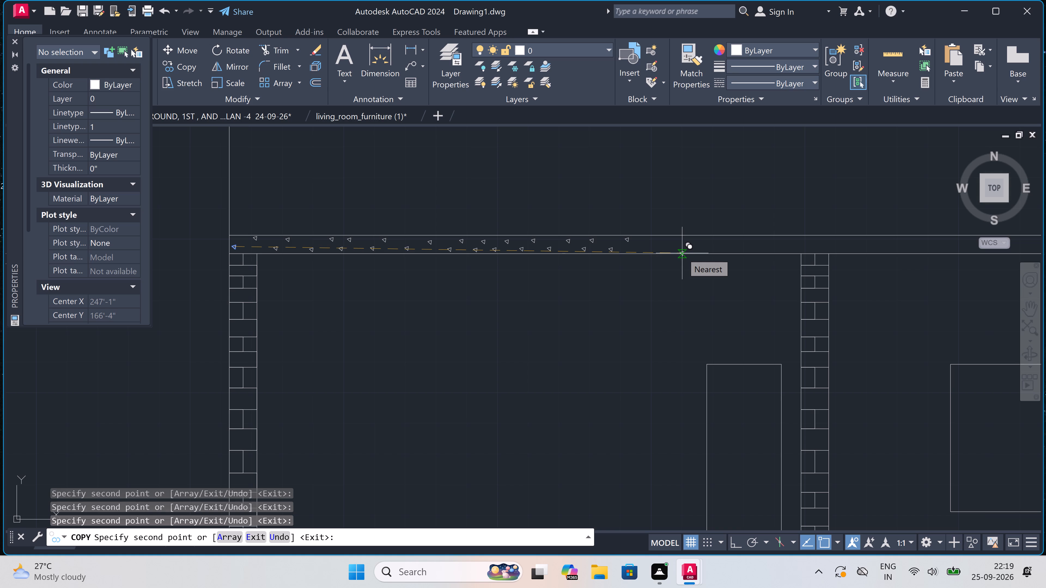
scroll(644, 242, up, 1)
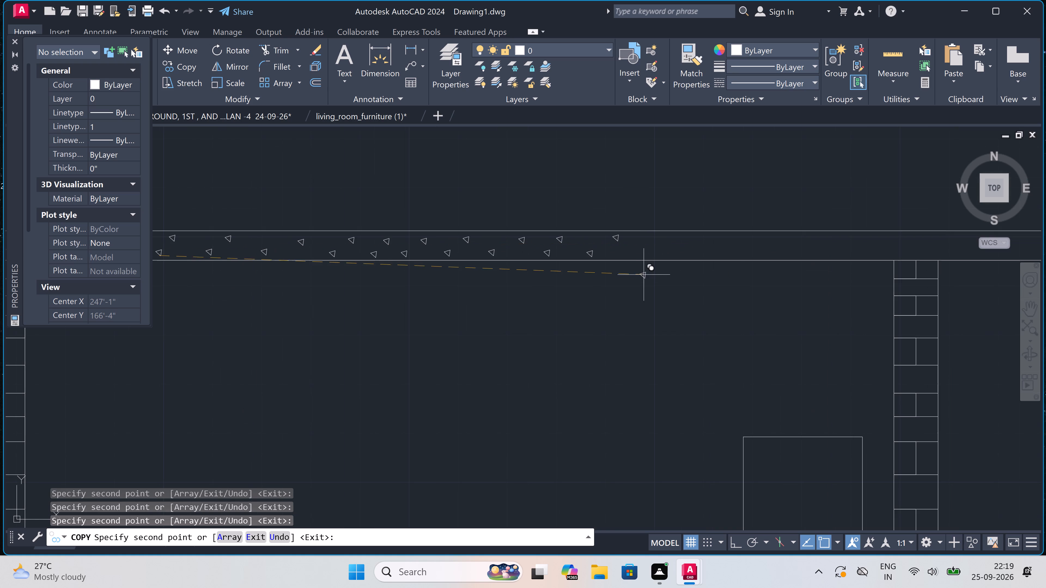
scroll(643, 256, up, 2)
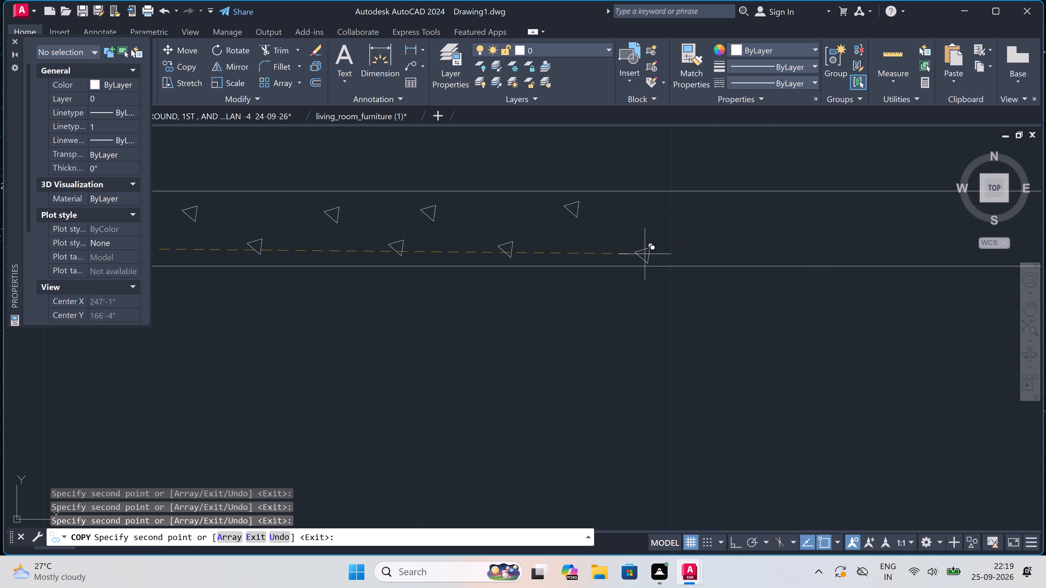
click(645, 254)
click(700, 211)
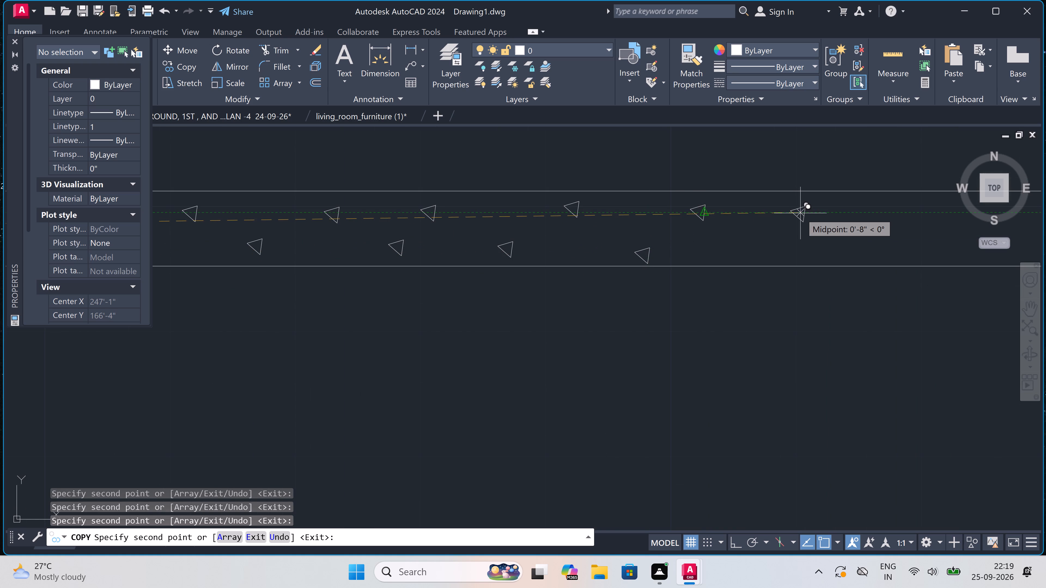
click(801, 212)
click(877, 247)
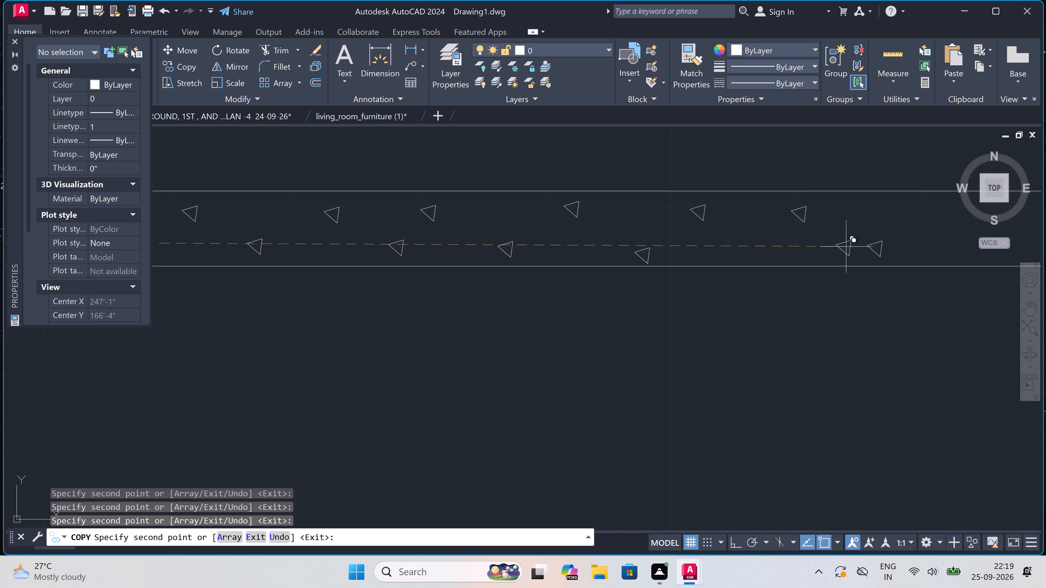
Add three triangle copies in the slab toward and above the first doorway, two in the upper row and one in the lower row.
scroll(647, 241, down, 4)
scroll(697, 240, up, 3)
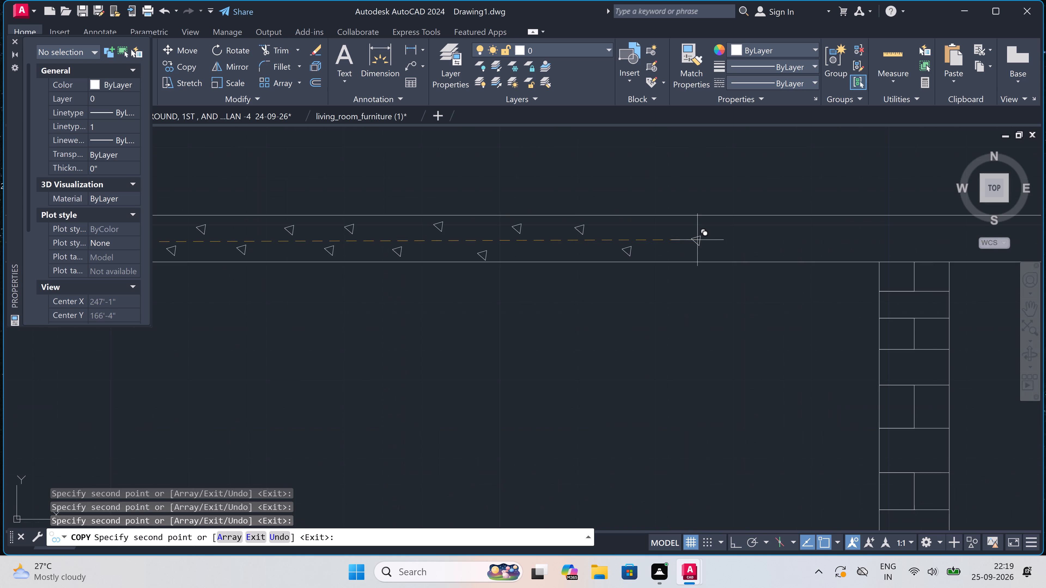
scroll(684, 232, up, 2)
click(682, 231)
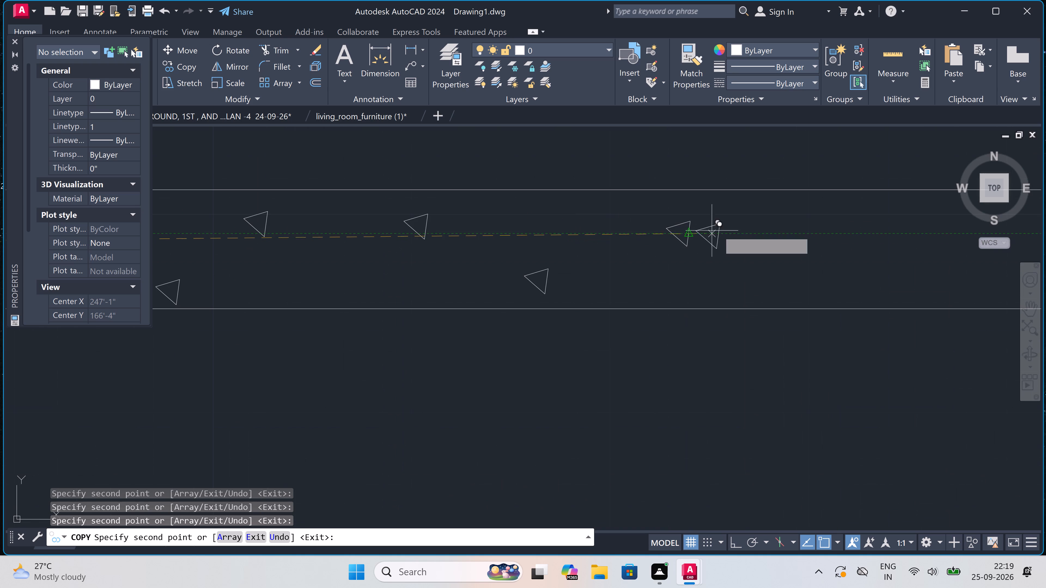
click(871, 217)
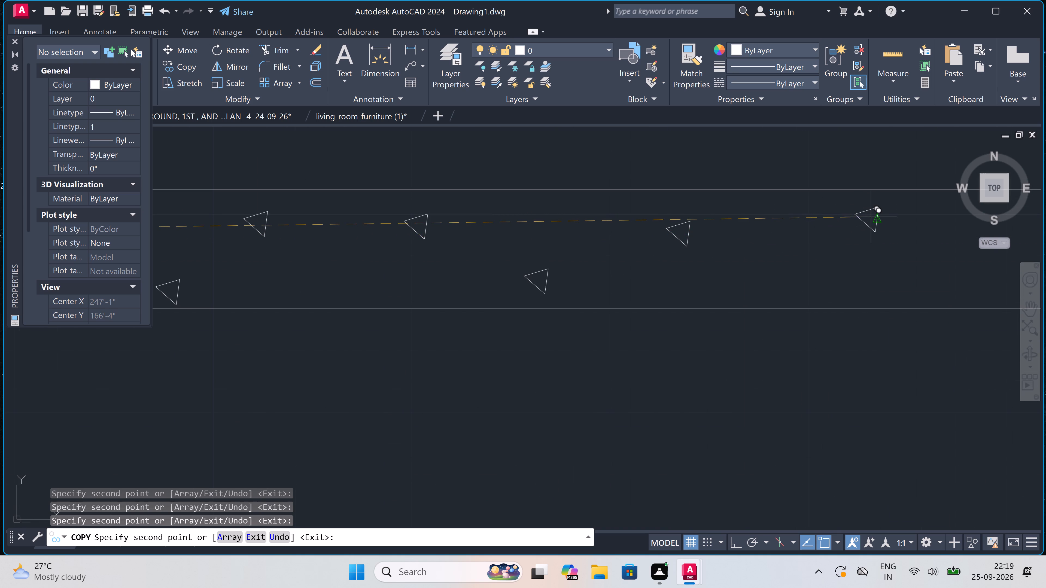
click(803, 273)
Place four staggered triangle copies in the slab up to and above the second brick wall, two per row.
scroll(582, 267, down, 5)
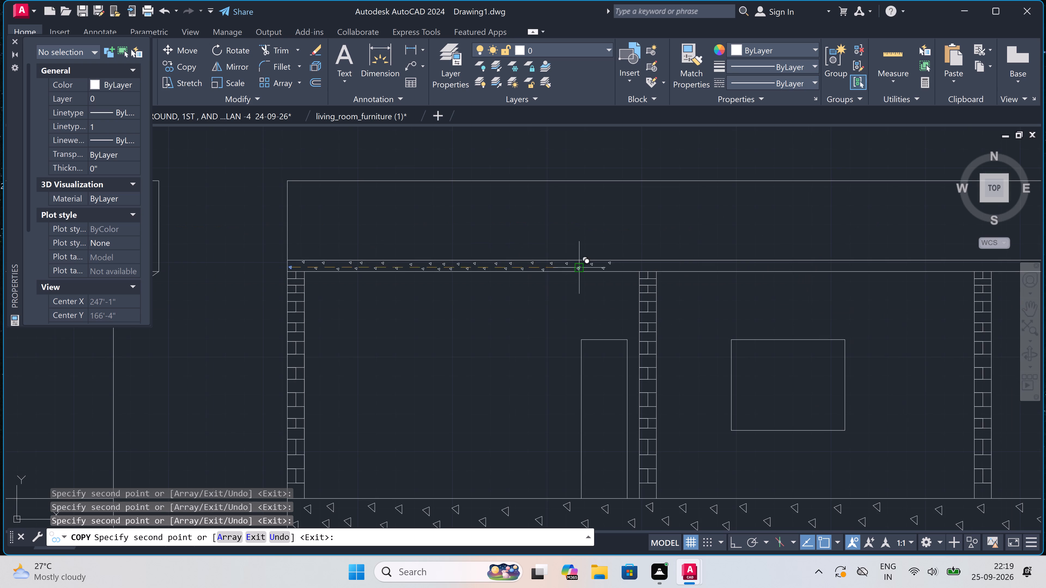
scroll(621, 274, up, 3)
scroll(644, 240, up, 2)
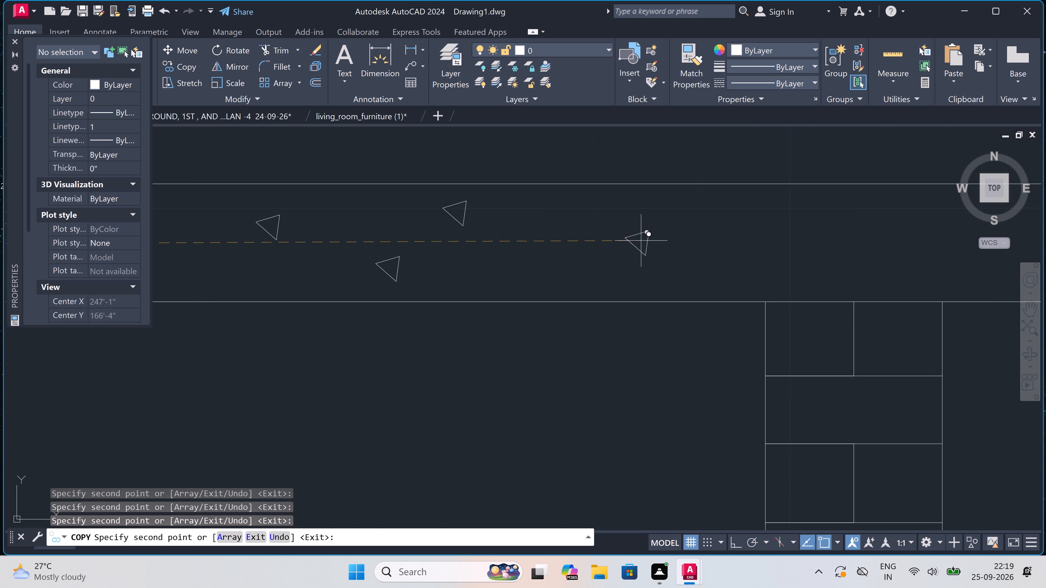
click(596, 252)
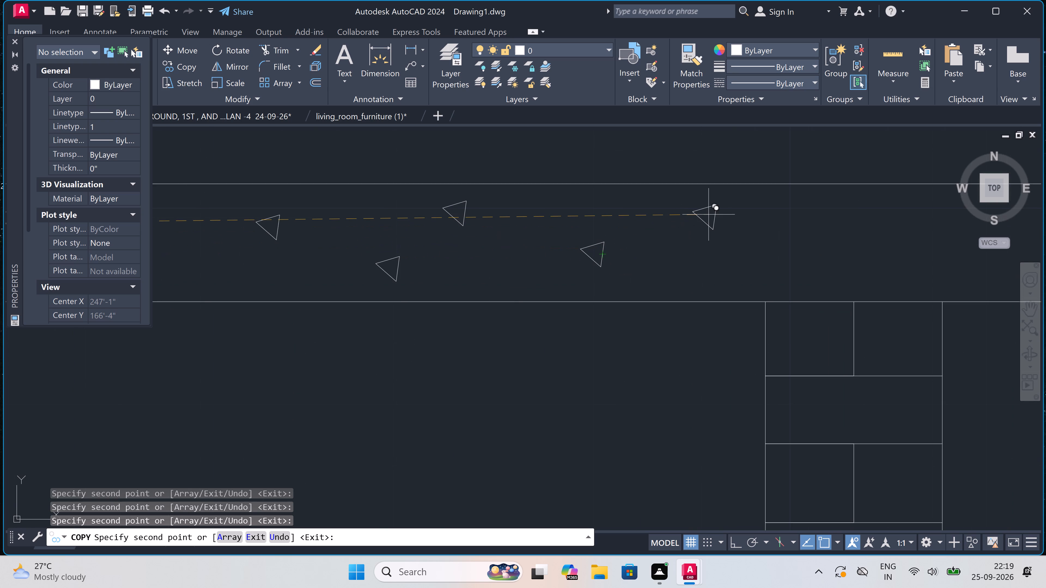
click(709, 214)
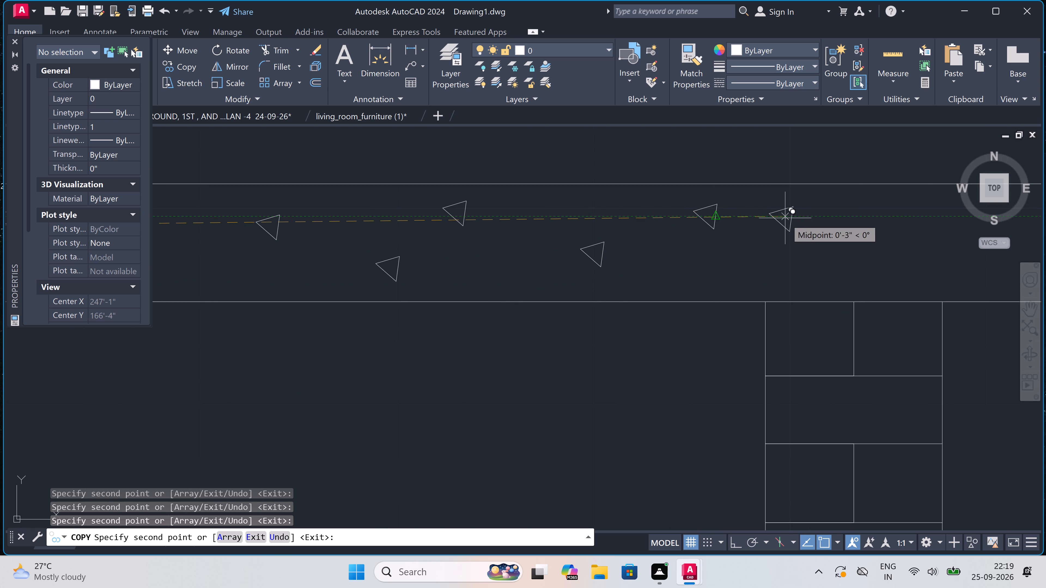
click(894, 218)
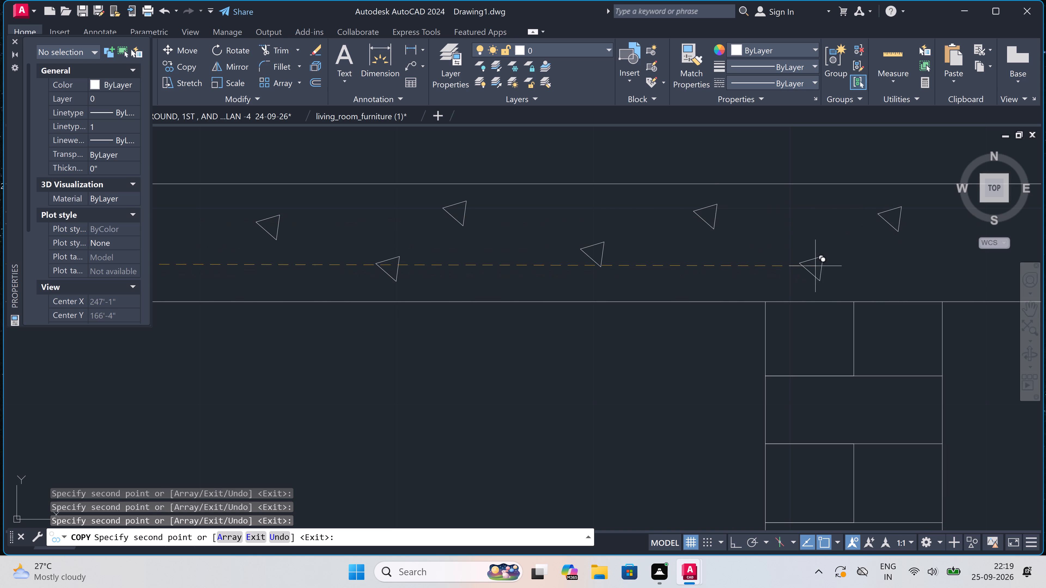
click(816, 265)
Place four staggered triangle copies in the slab just right of the second brick wall, two per row.
scroll(481, 251, down, 1)
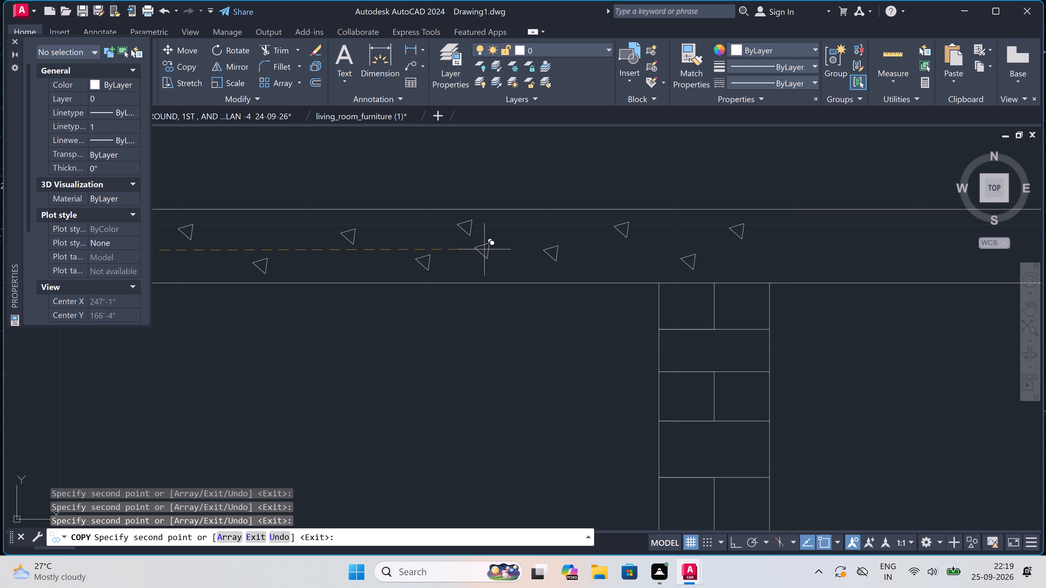
scroll(485, 250, down, 3)
scroll(551, 254, up, 1)
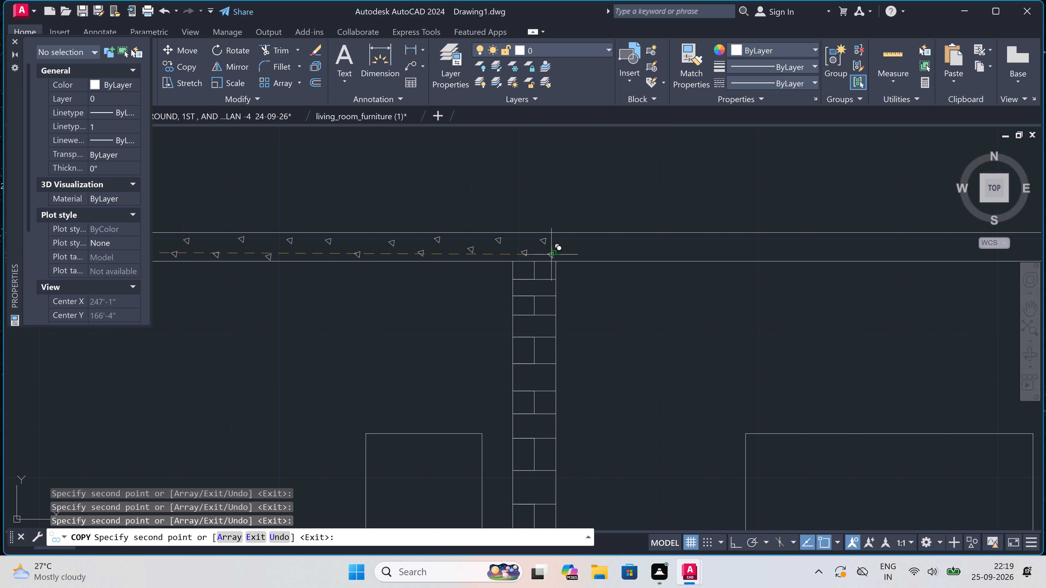
scroll(591, 257, up, 3)
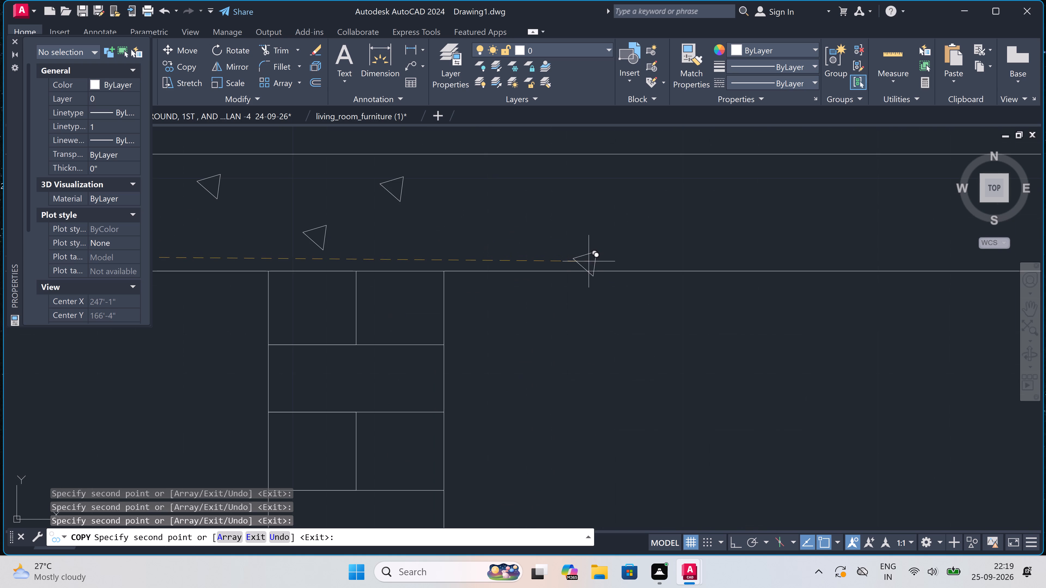
drag(524, 235, 527, 235)
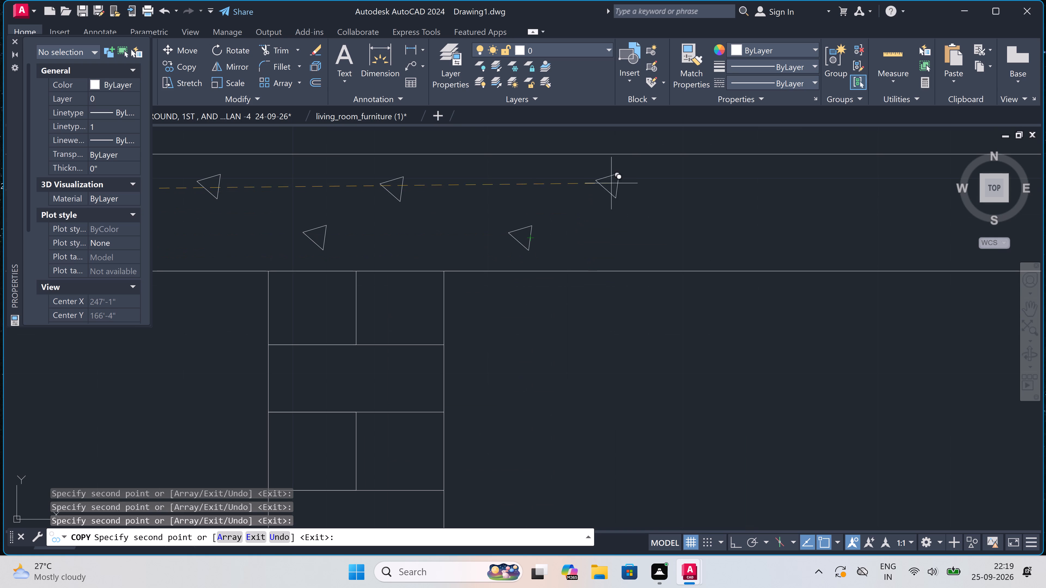
drag(637, 182, 640, 182)
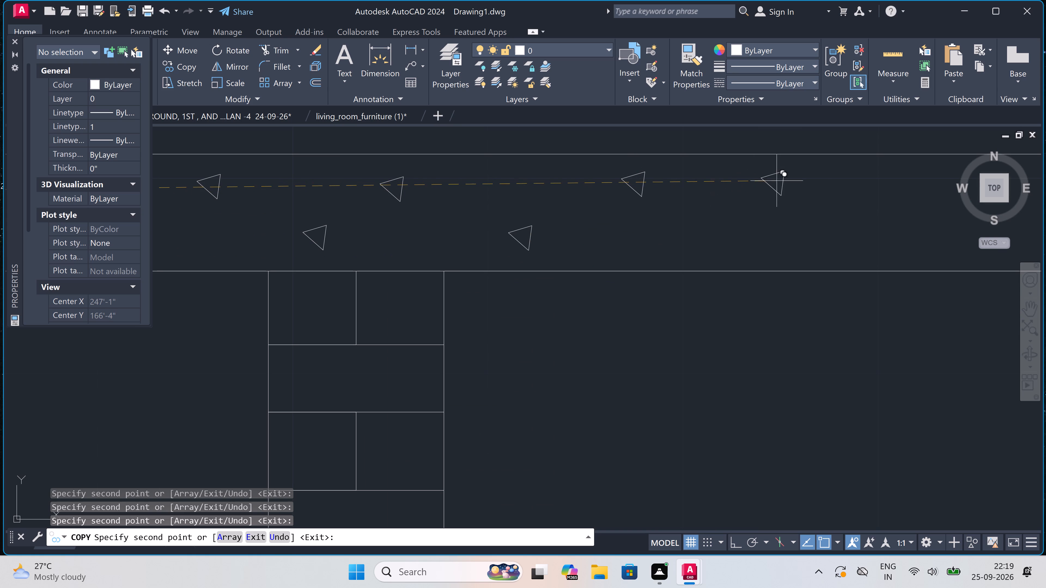
click(802, 180)
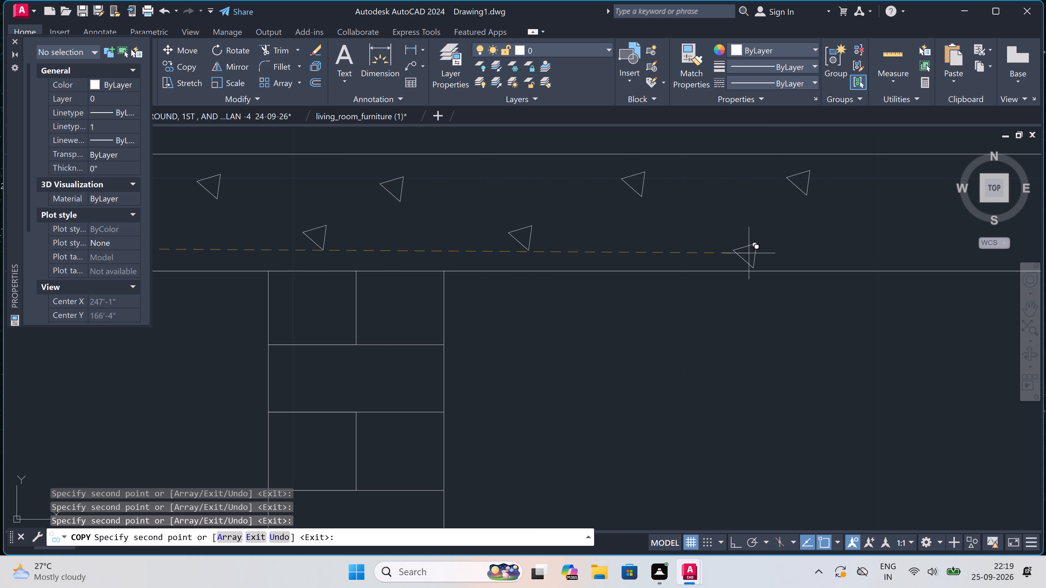
click(748, 239)
Add five triangle copies in the slab toward the window's left edge, two in the upper row and three in the lower part.
scroll(641, 232, down, 5)
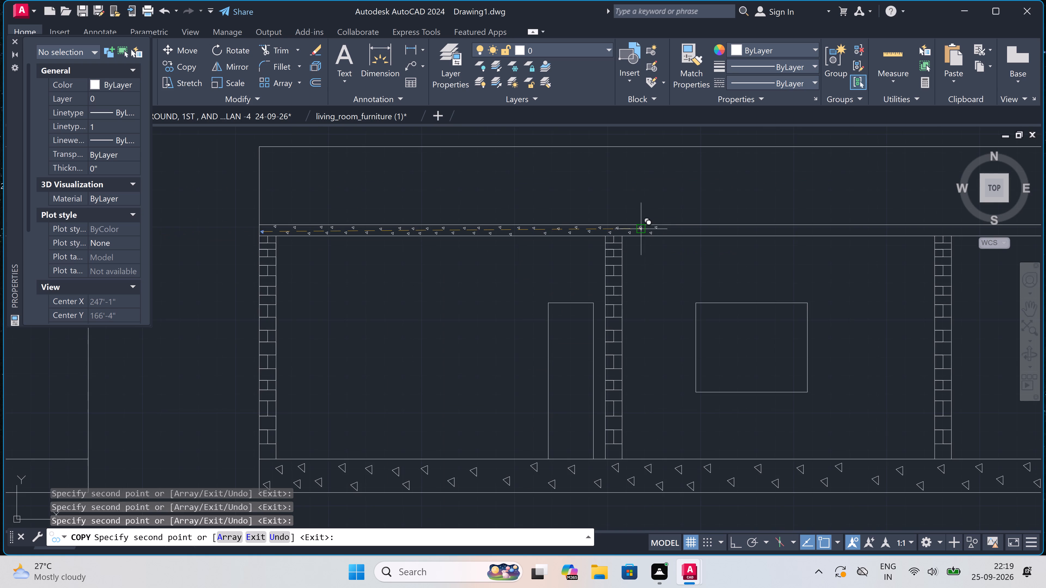
scroll(686, 230, up, 3)
scroll(644, 237, up, 2)
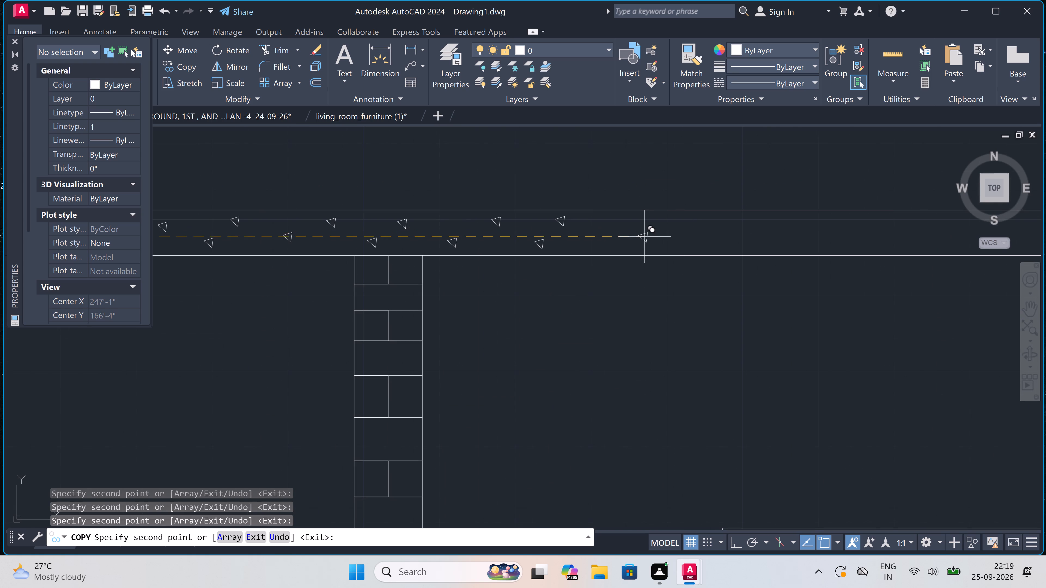
scroll(644, 237, up, 1)
click(545, 246)
scroll(546, 245, down, 2)
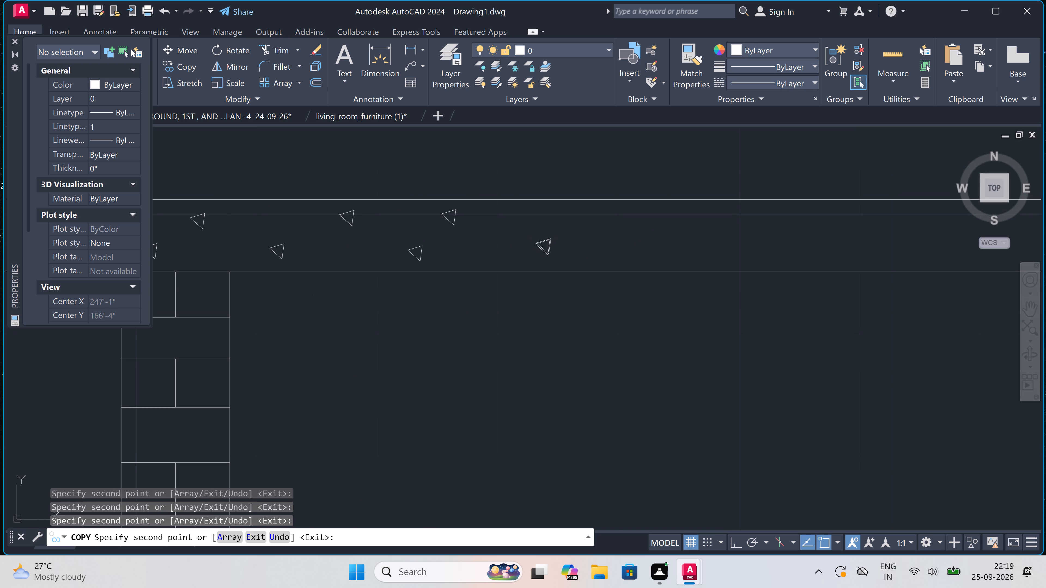
scroll(577, 225, up, 1)
click(593, 216)
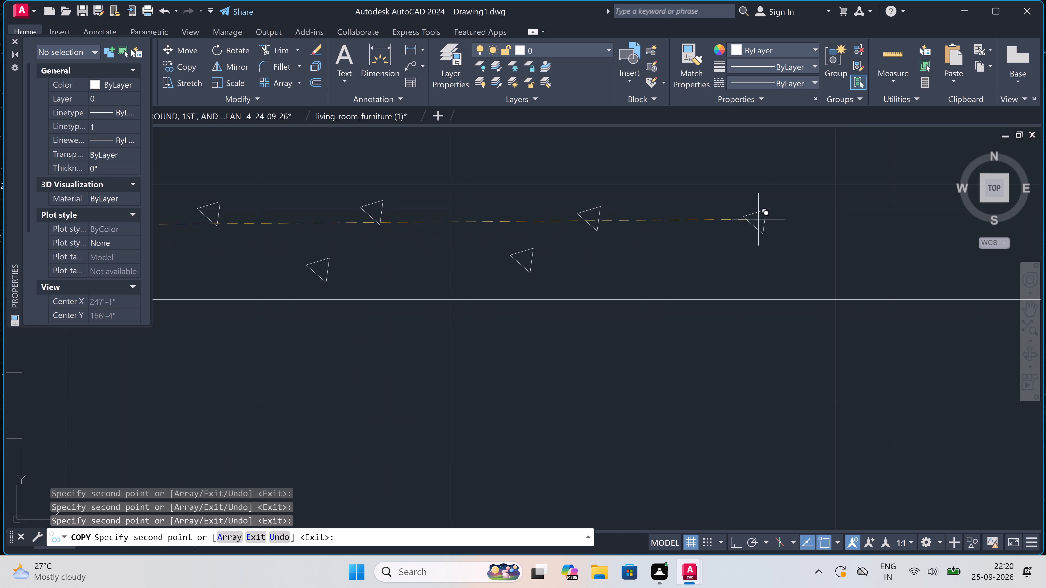
click(786, 216)
click(704, 265)
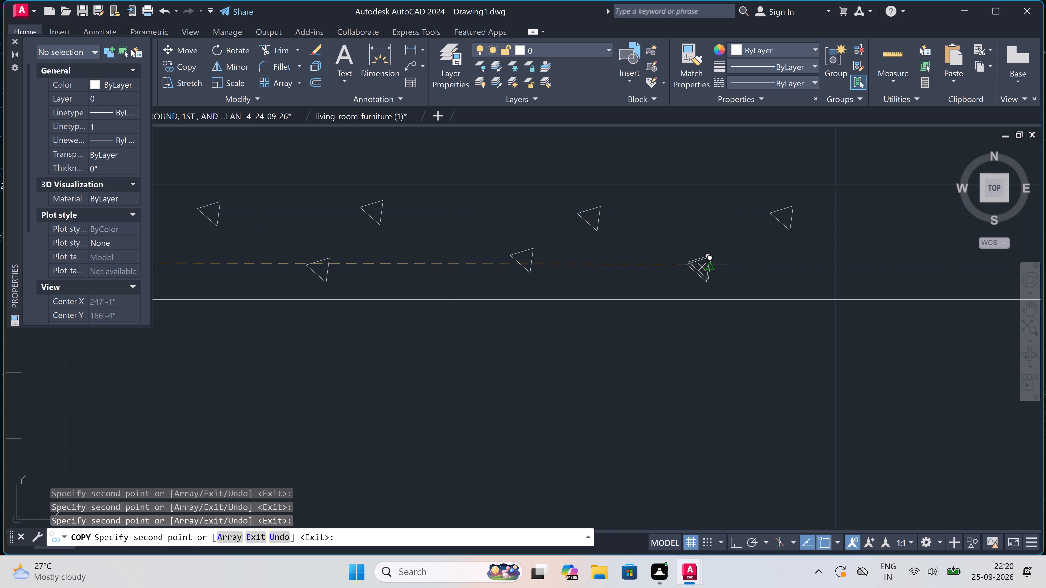
click(438, 251)
scroll(438, 251, down, 4)
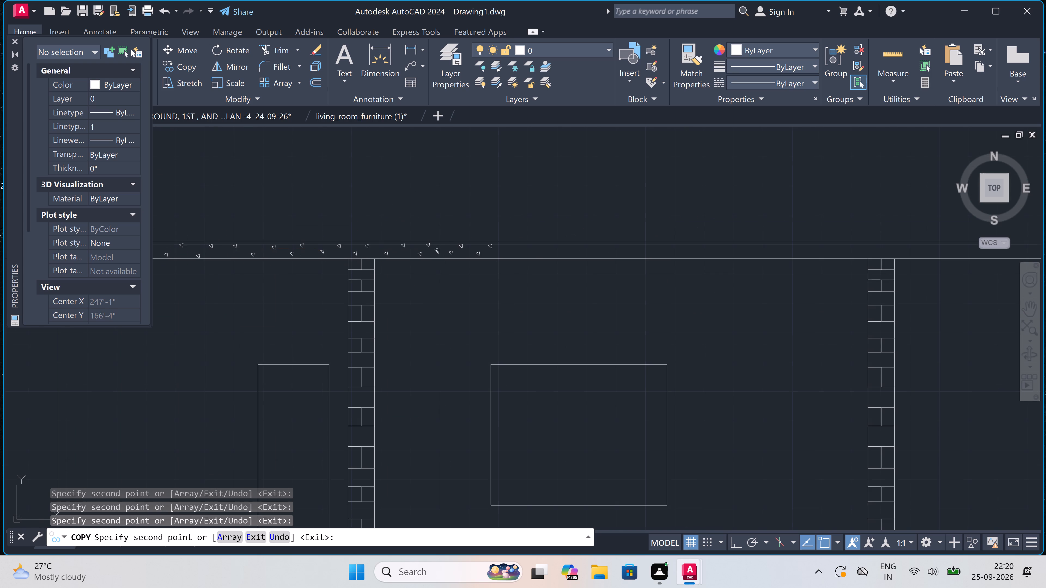
Add seven triangle copies in the slab above the window, four in the upper row and three in the lower row.
scroll(514, 253, up, 3)
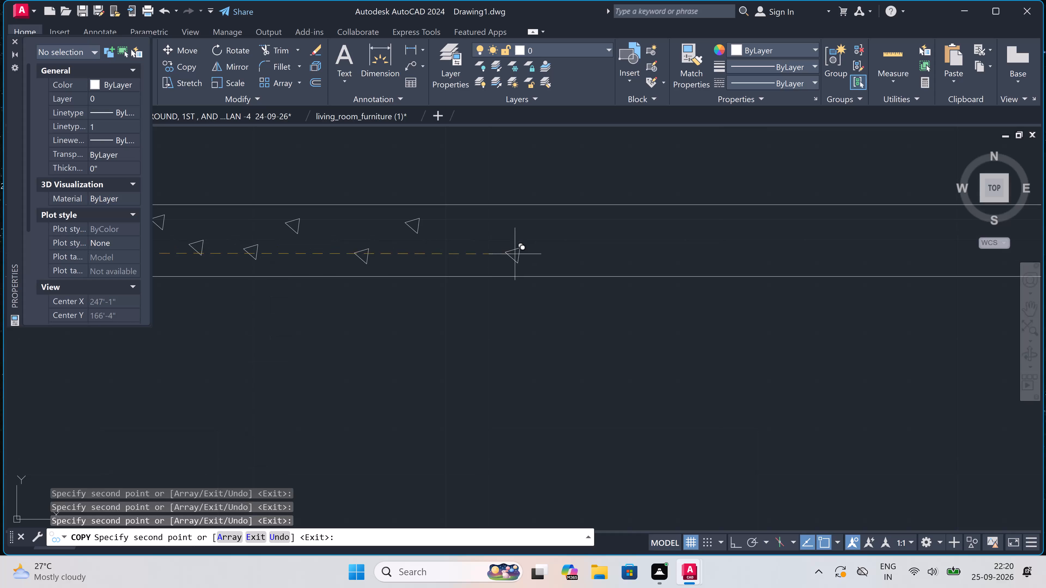
scroll(515, 254, up, 2)
click(415, 263)
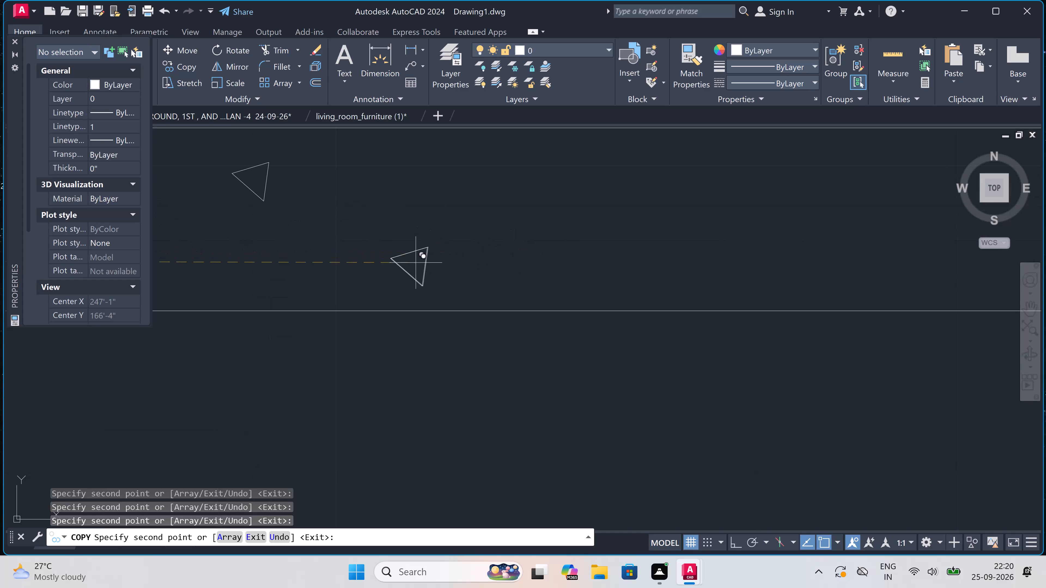
scroll(473, 252, down, 2)
click(512, 225)
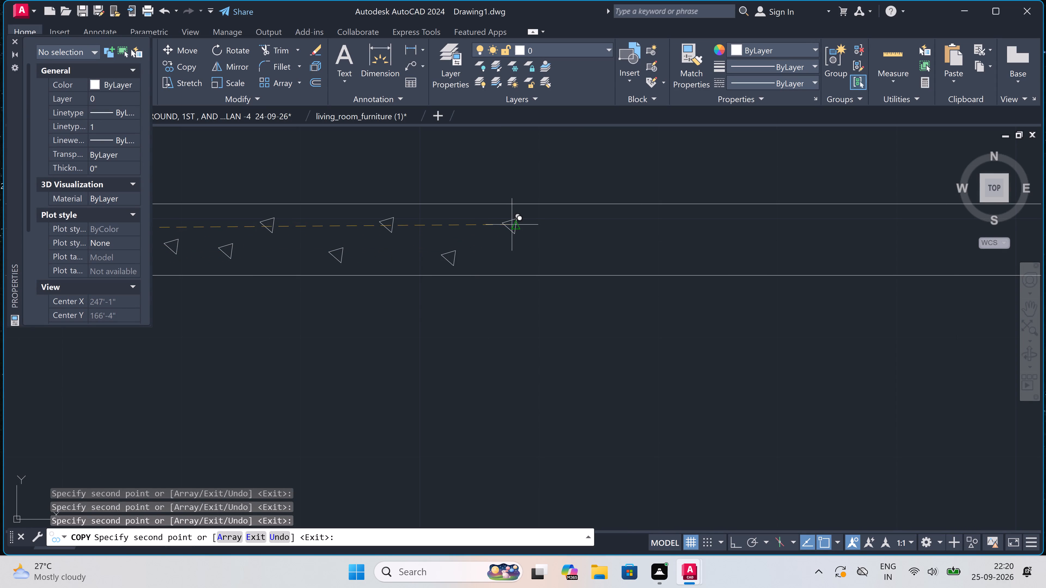
drag(617, 229, 621, 229)
click(742, 228)
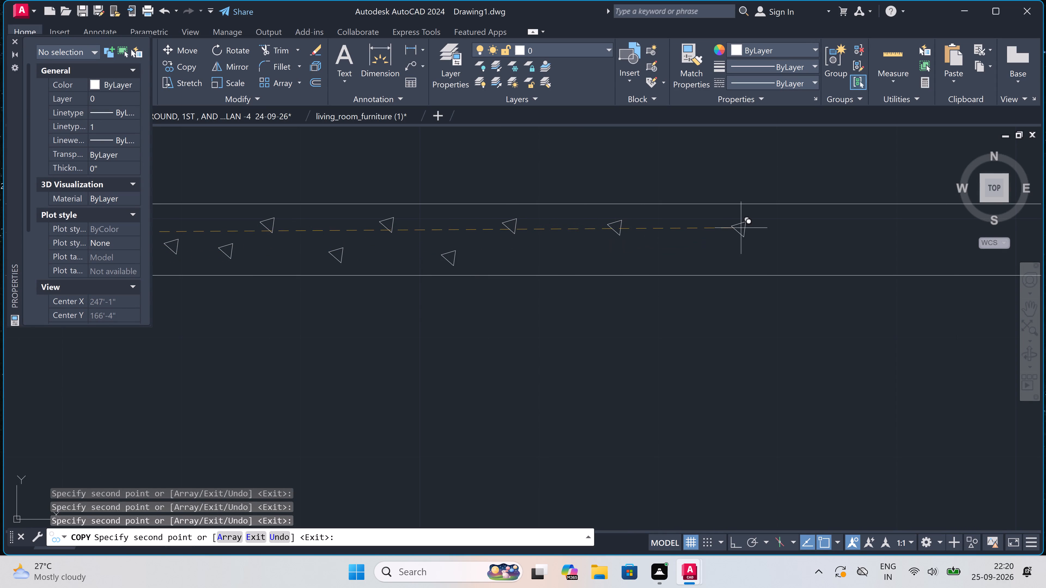
click(885, 223)
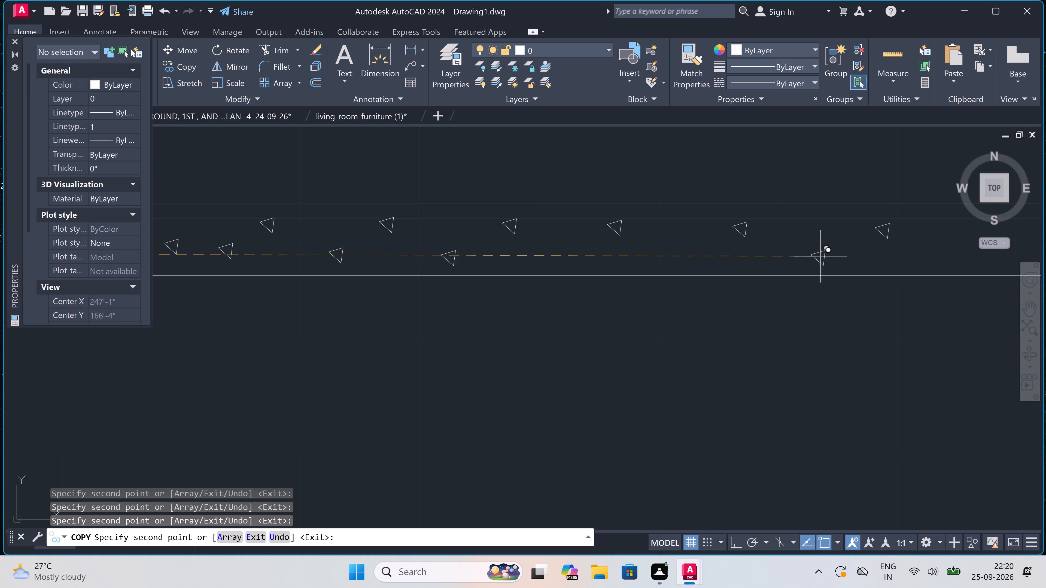
click(813, 253)
click(681, 260)
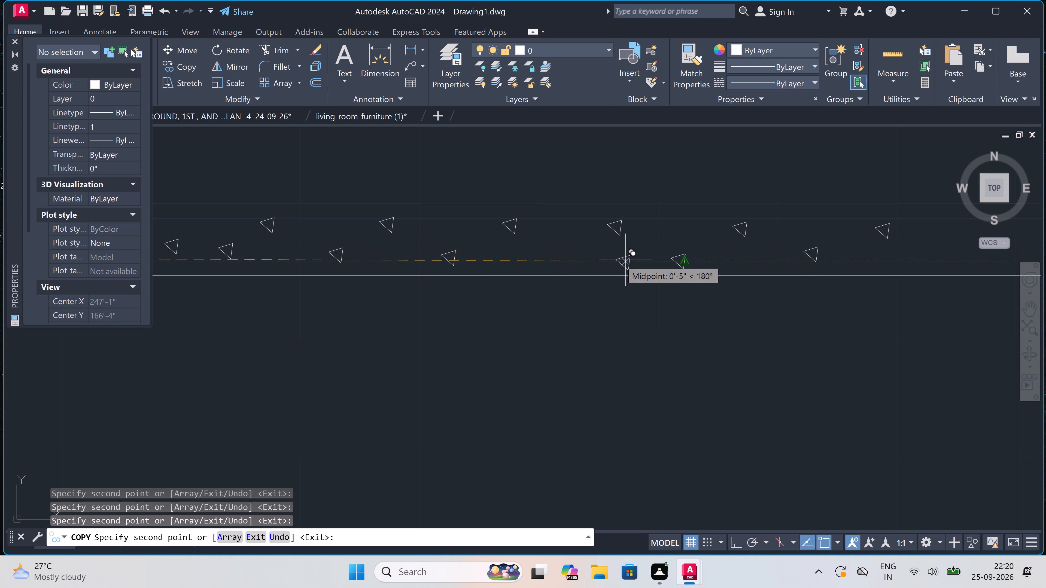
Place four staggered triangle copies in the slab up to the window's right edge, two per row, undoing the duplicate copy.
scroll(543, 266, down, 5)
scroll(681, 260, up, 4)
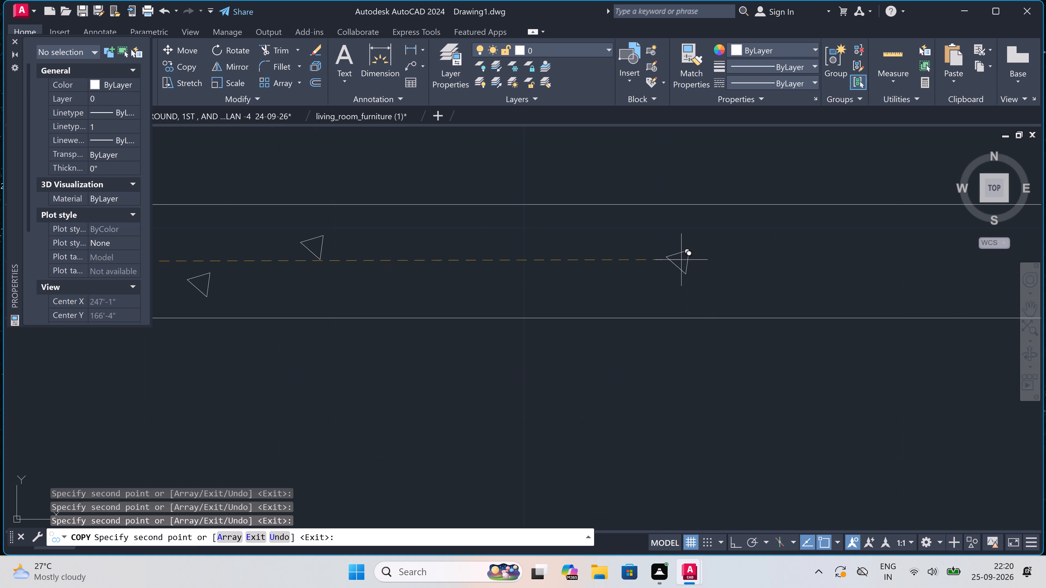
double_click(438, 274)
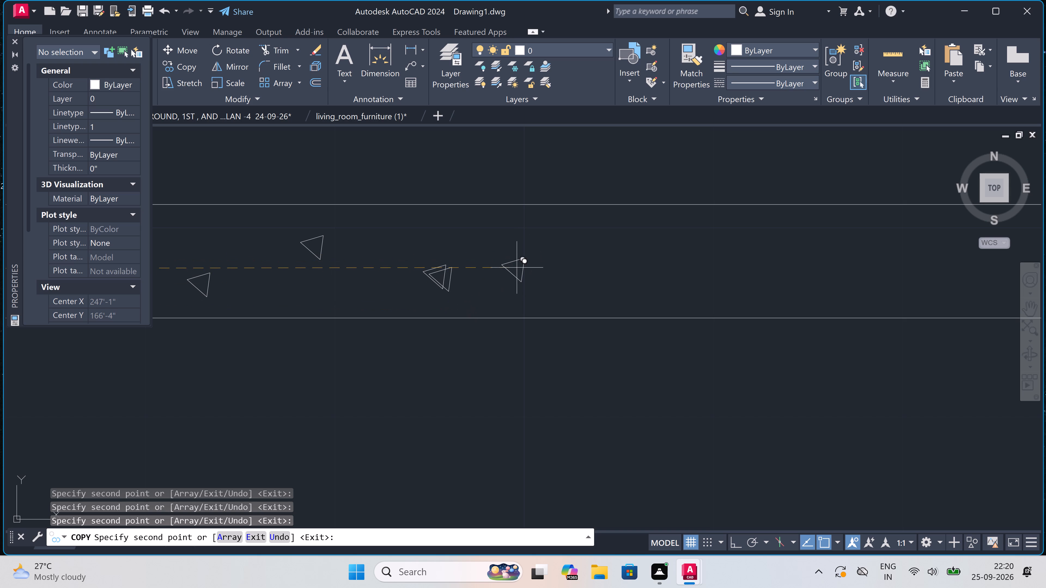
key(ctrl+z)
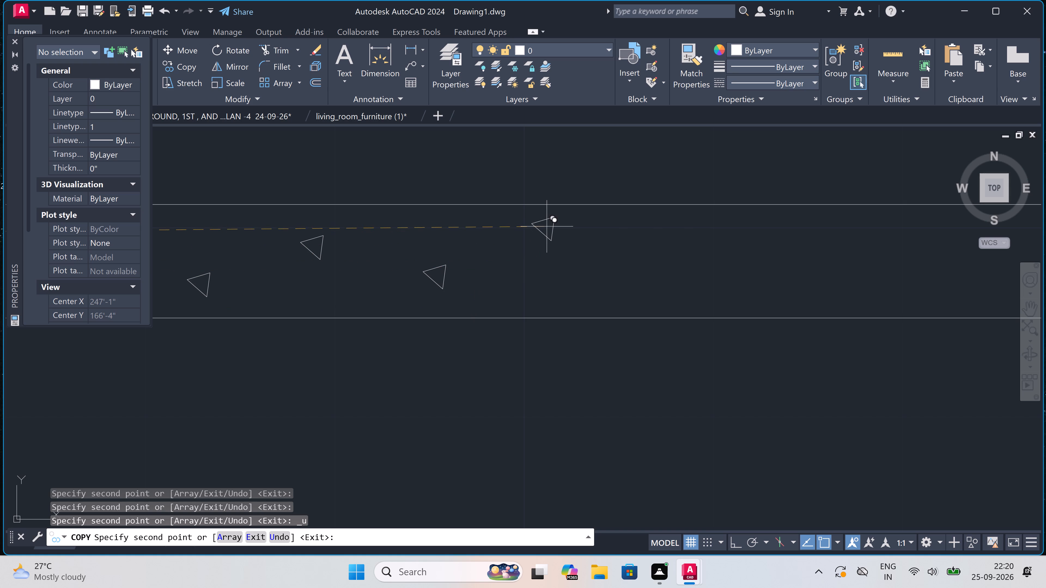
click(547, 226)
click(671, 232)
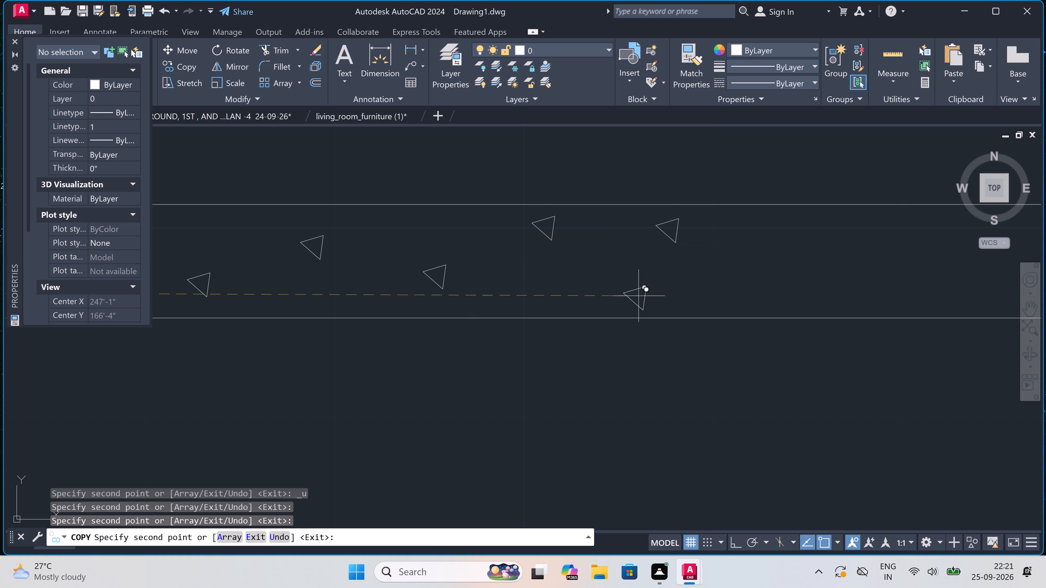
click(636, 291)
Add five triangle copies in the slab just right of the window, three in the upper row and two in the lower row.
scroll(563, 283, down, 4)
scroll(604, 277, up, 1)
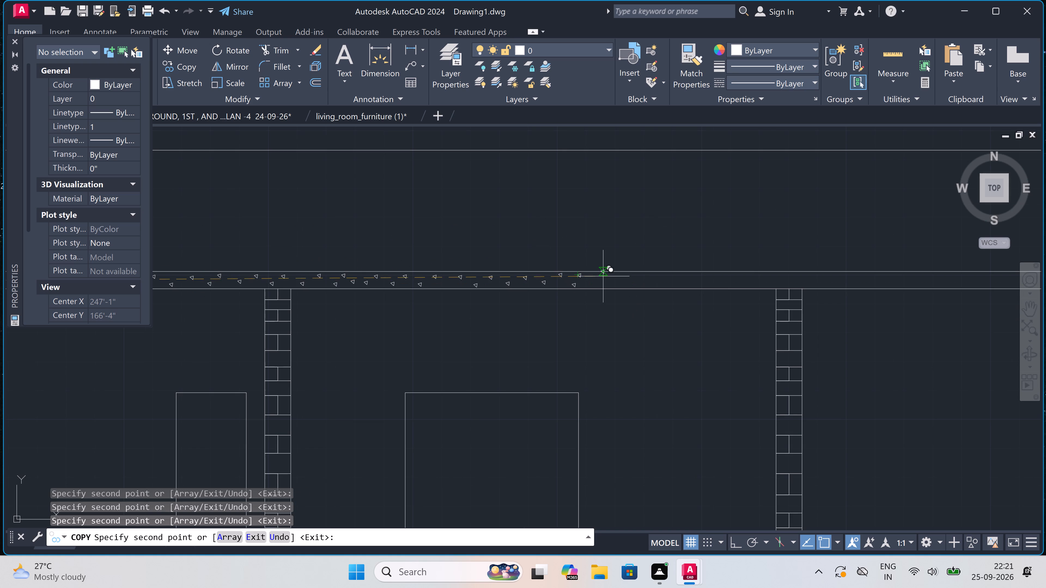
scroll(604, 277, up, 1)
scroll(631, 289, up, 2)
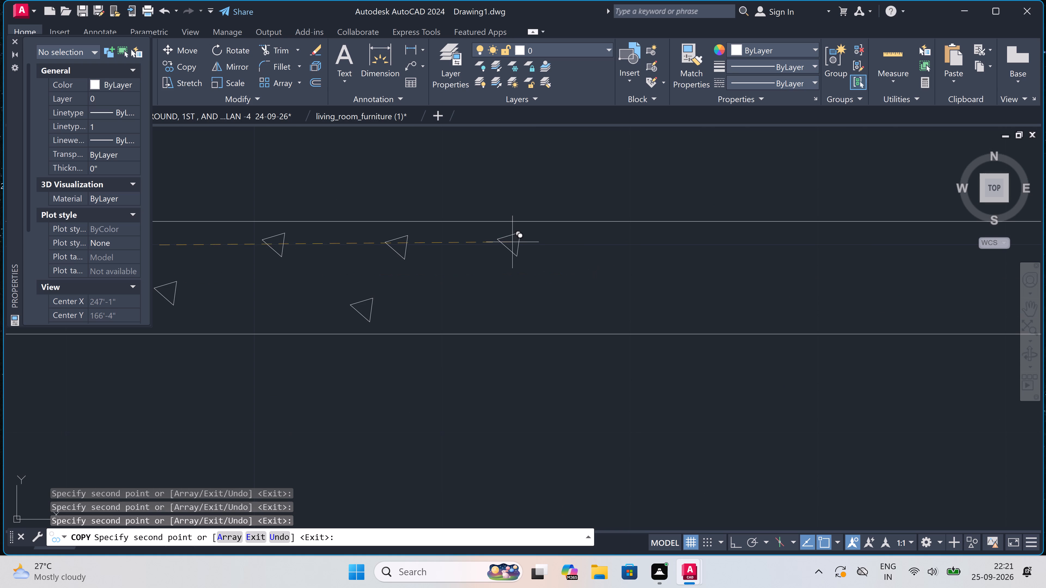
drag(518, 250, 523, 251)
click(682, 255)
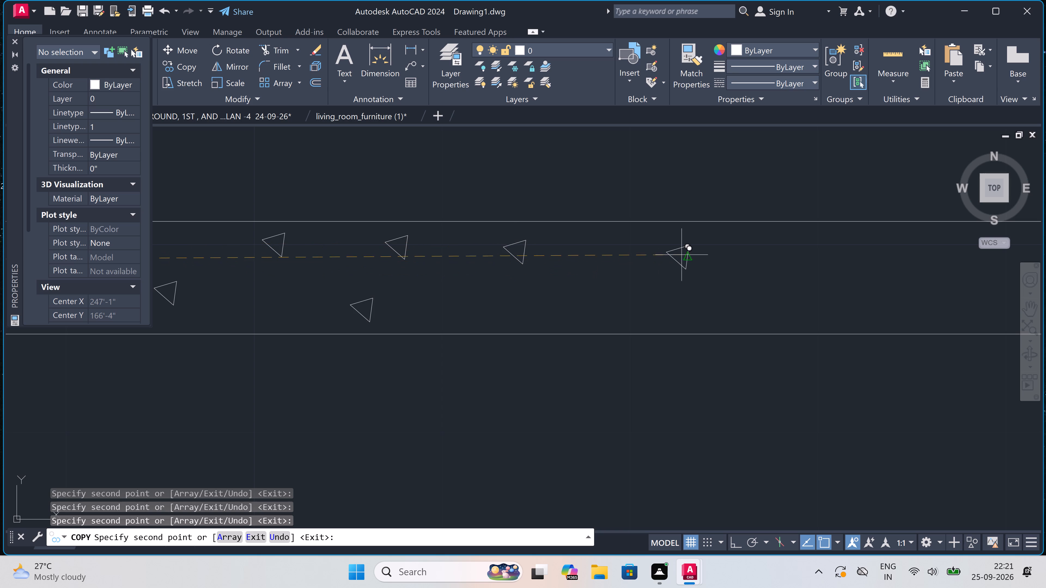
click(888, 253)
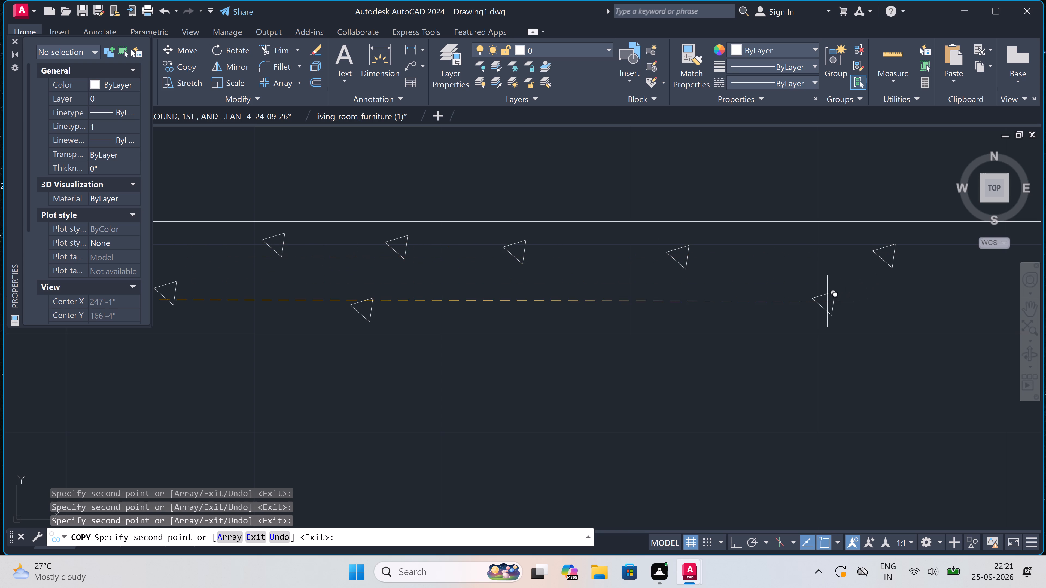
click(807, 301)
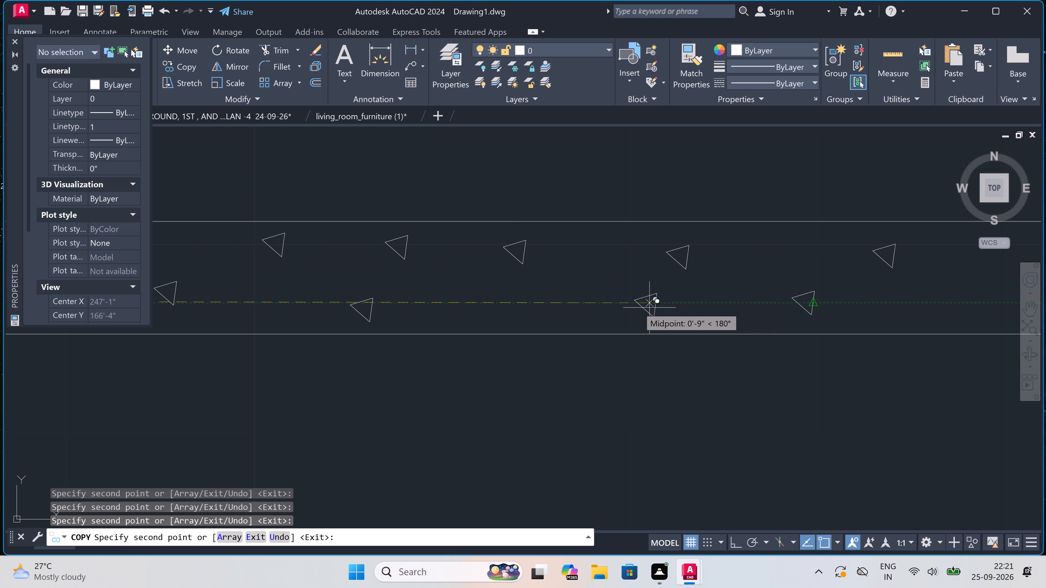
click(616, 309)
Add four triangle copies in the slab toward the third brick wall, three in the upper part and one in the lower row.
scroll(616, 308, down, 3)
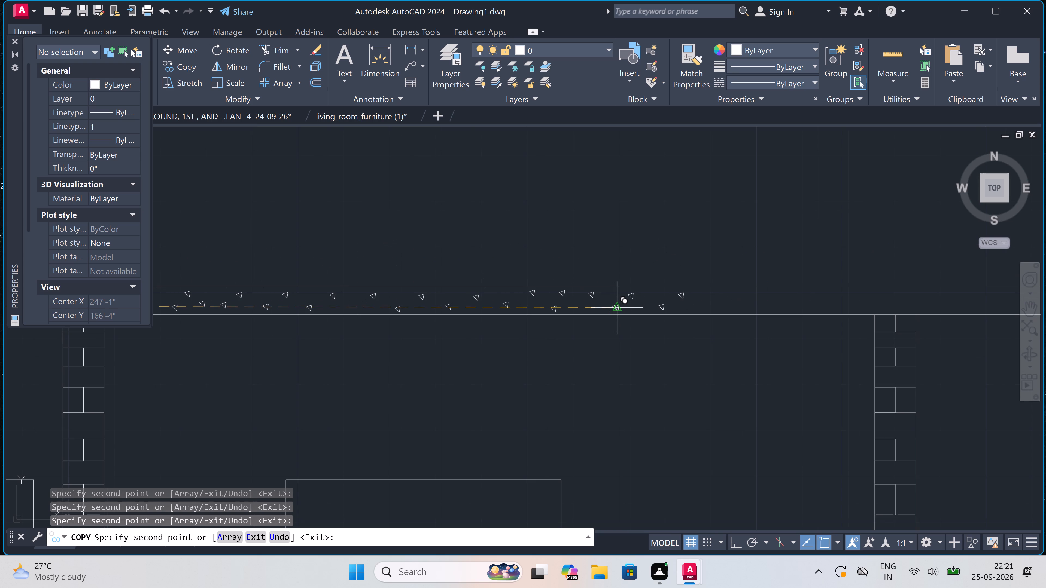
scroll(793, 294, up, 2)
click(804, 290)
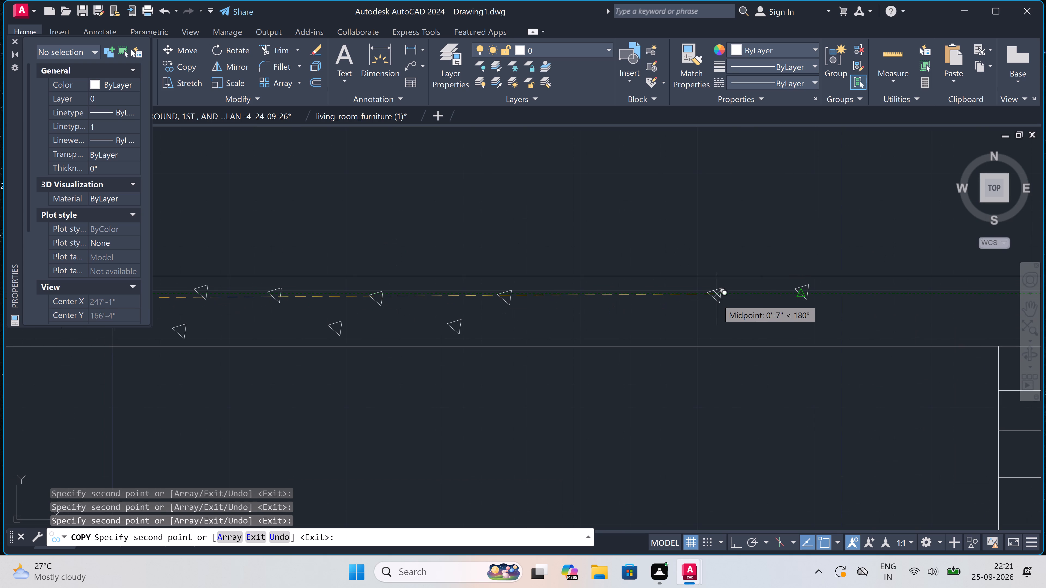
click(717, 299)
click(624, 306)
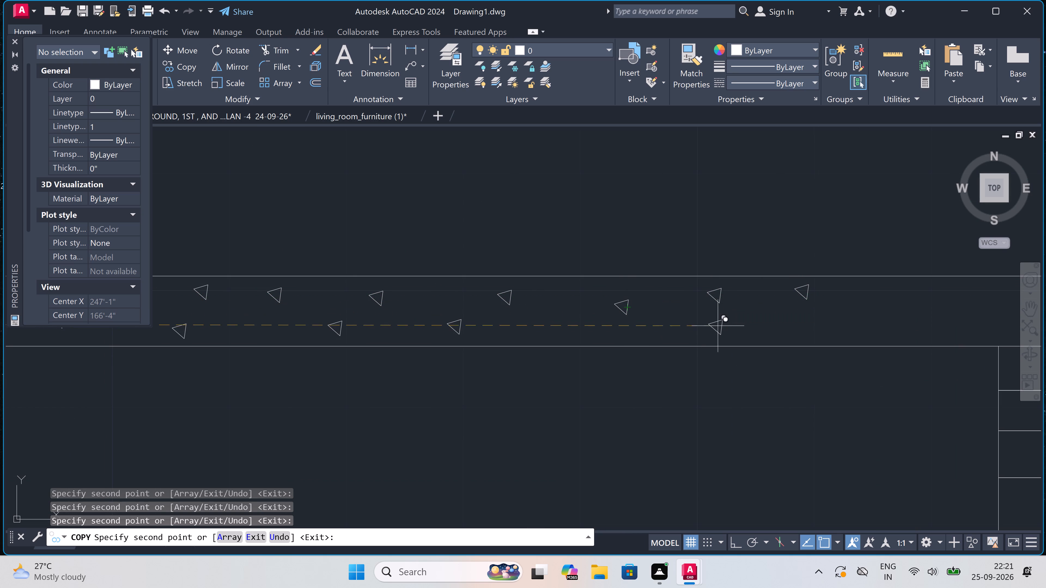
click(755, 325)
Place staggered triangle copies in the slab up to and across the third brick wall, at two spots per row.
scroll(599, 311, down, 5)
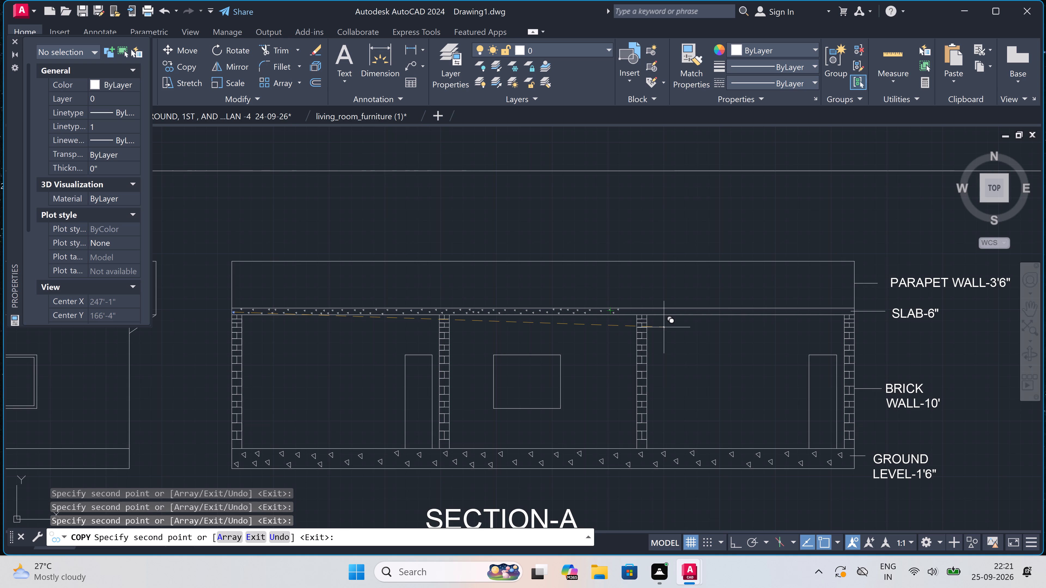
scroll(535, 336, down, 1)
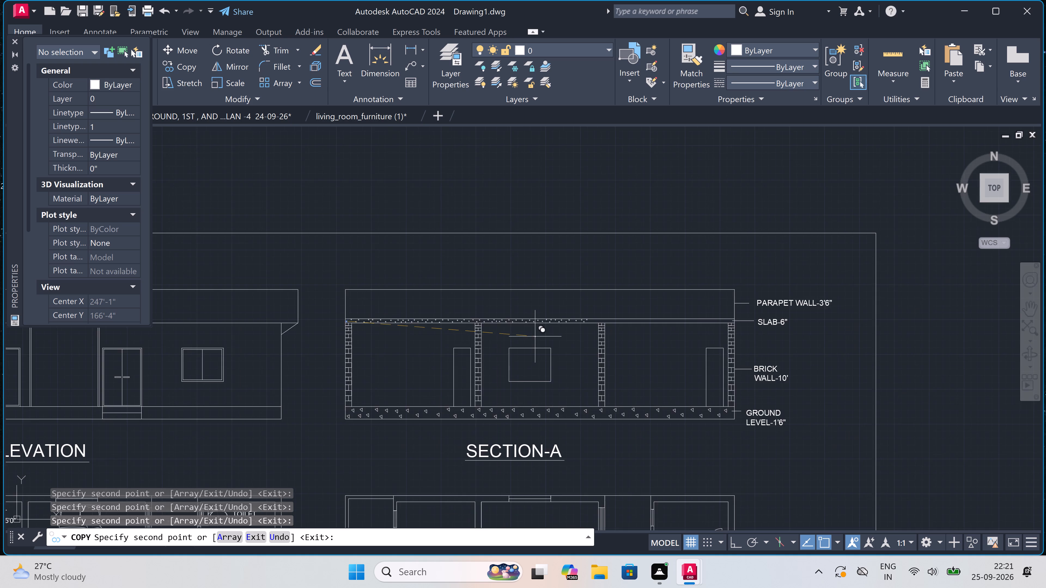
scroll(535, 336, down, 1)
scroll(566, 330, up, 3)
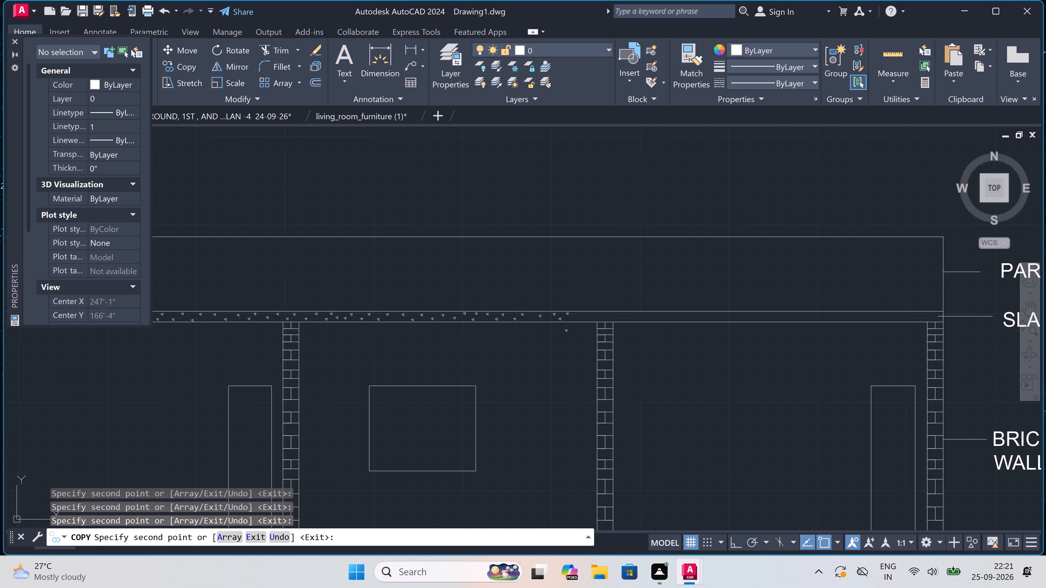
scroll(611, 328, up, 2)
scroll(554, 295, up, 2)
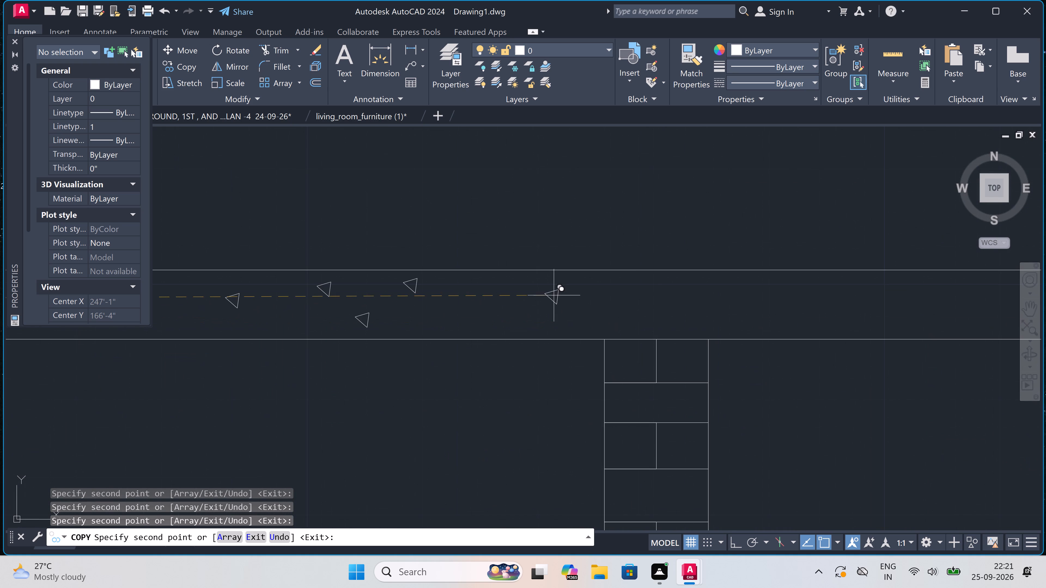
scroll(523, 317, up, 1)
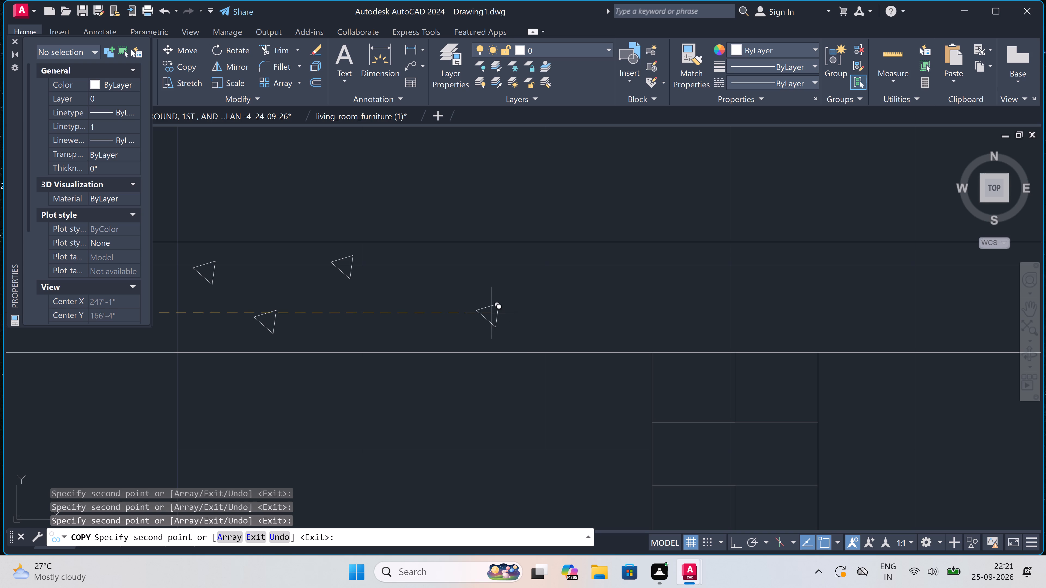
double_click(481, 317)
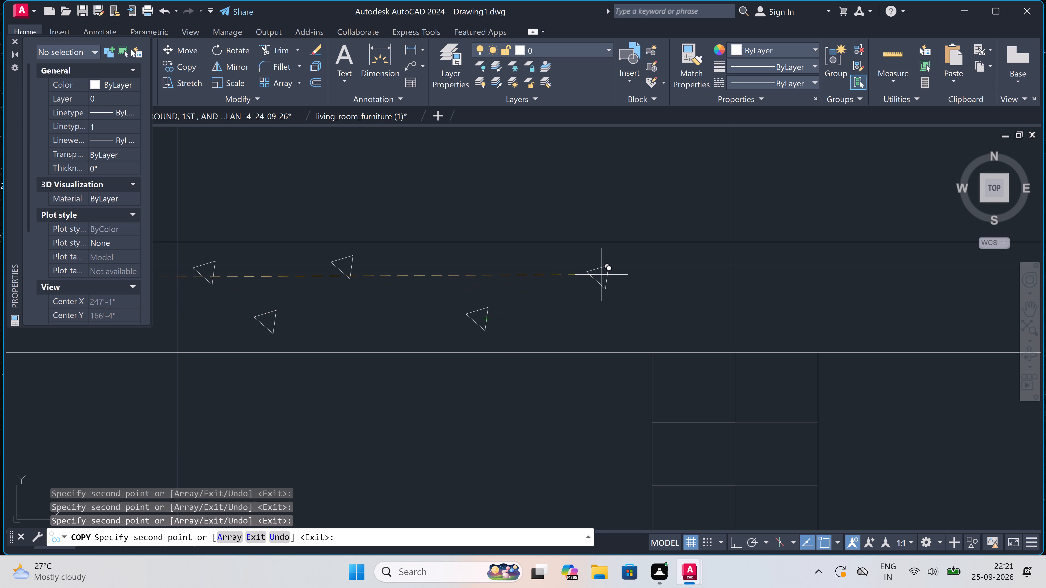
click(598, 278)
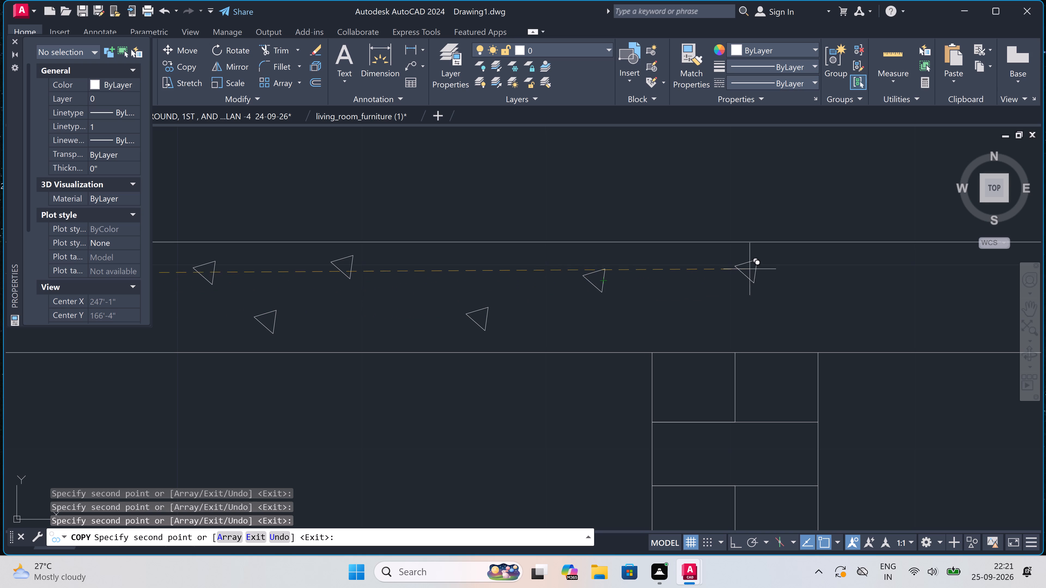
click(752, 268)
click(860, 327)
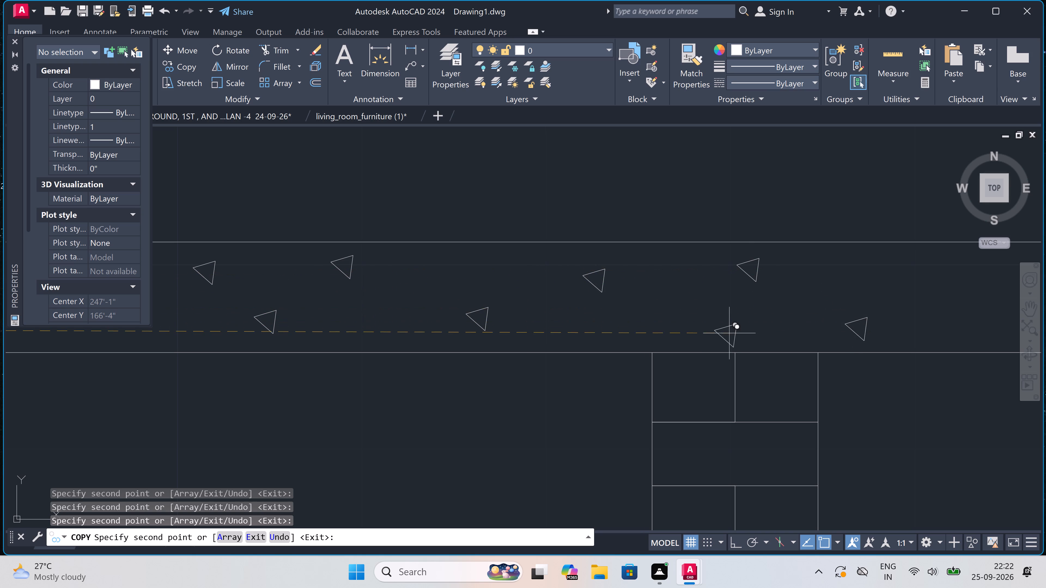
Place four staggered triangle copies in the slab right of the third brick wall, two per row.
scroll(684, 332, down, 6)
scroll(726, 331, up, 5)
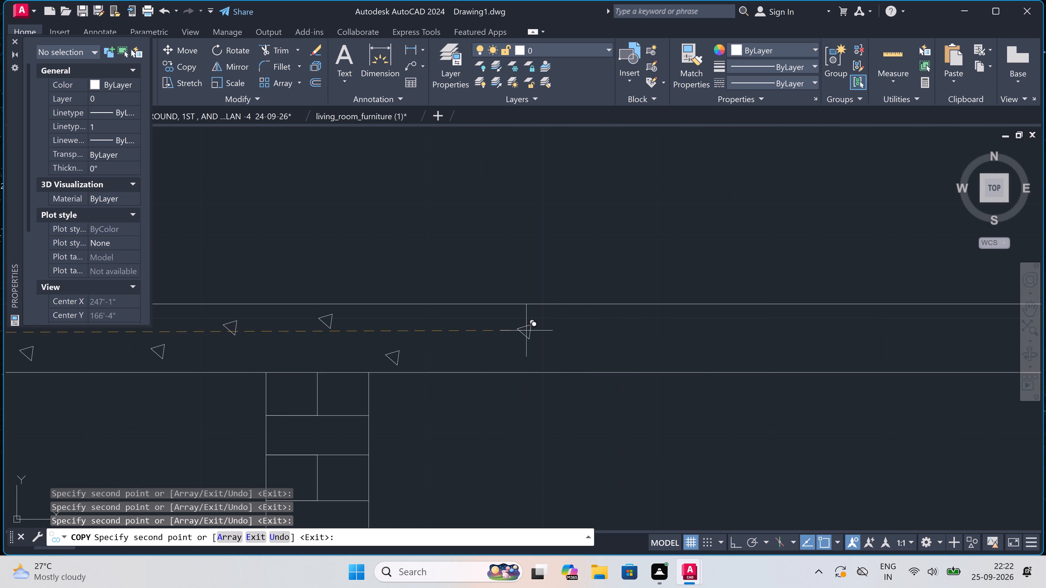
click(520, 327)
click(636, 324)
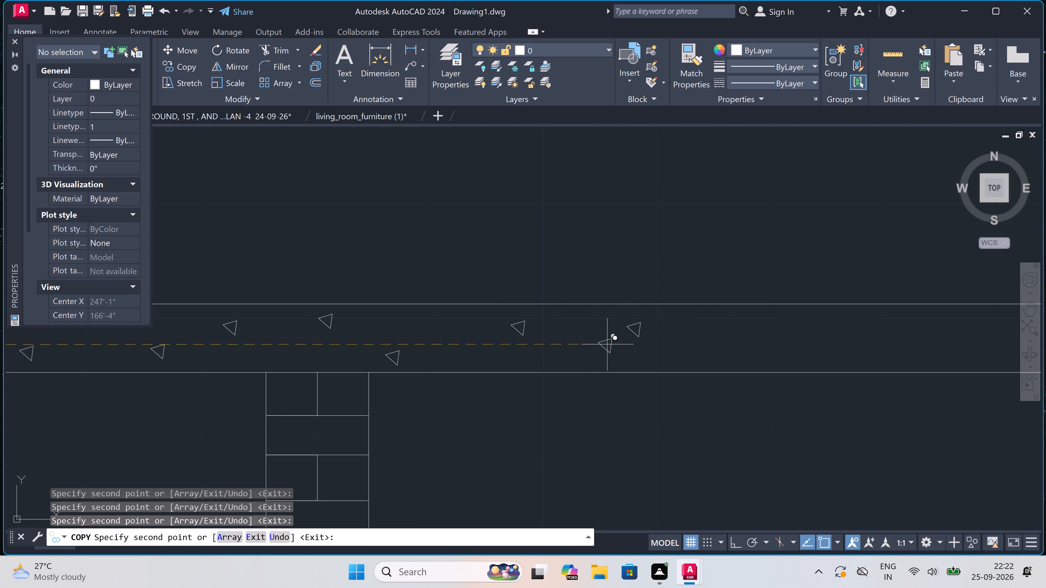
scroll(596, 349, up, 4)
click(563, 376)
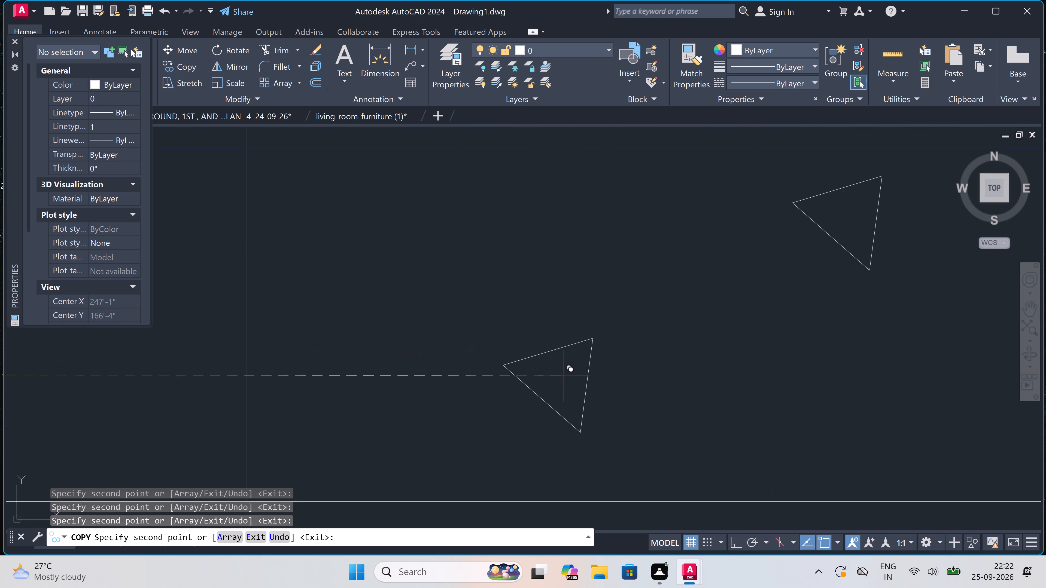
scroll(559, 355, down, 8)
scroll(591, 356, up, 3)
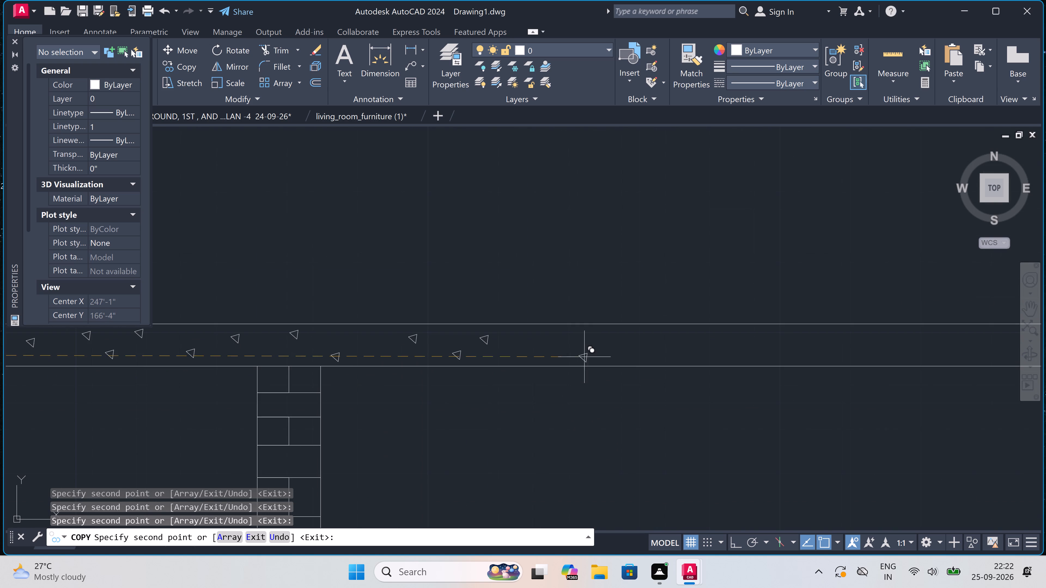
scroll(541, 355, up, 4)
click(537, 367)
Continue the slab's triangle copies farther right of the third brick wall, at three spots in the upper row and one in the lower row.
scroll(548, 348, down, 3)
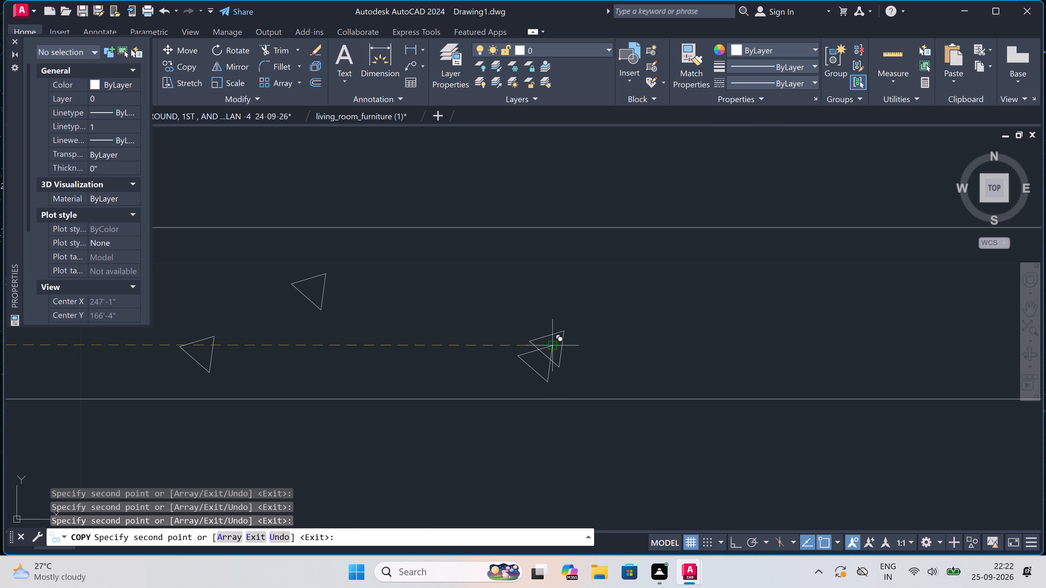
scroll(588, 327, up, 2)
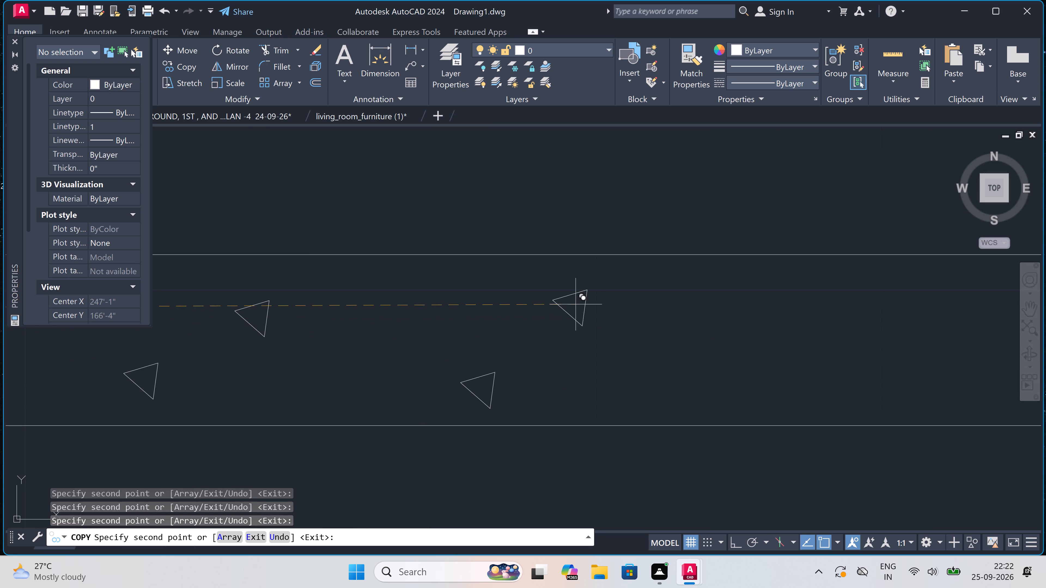
click(570, 292)
scroll(570, 292, down, 2)
scroll(623, 298, up, 2)
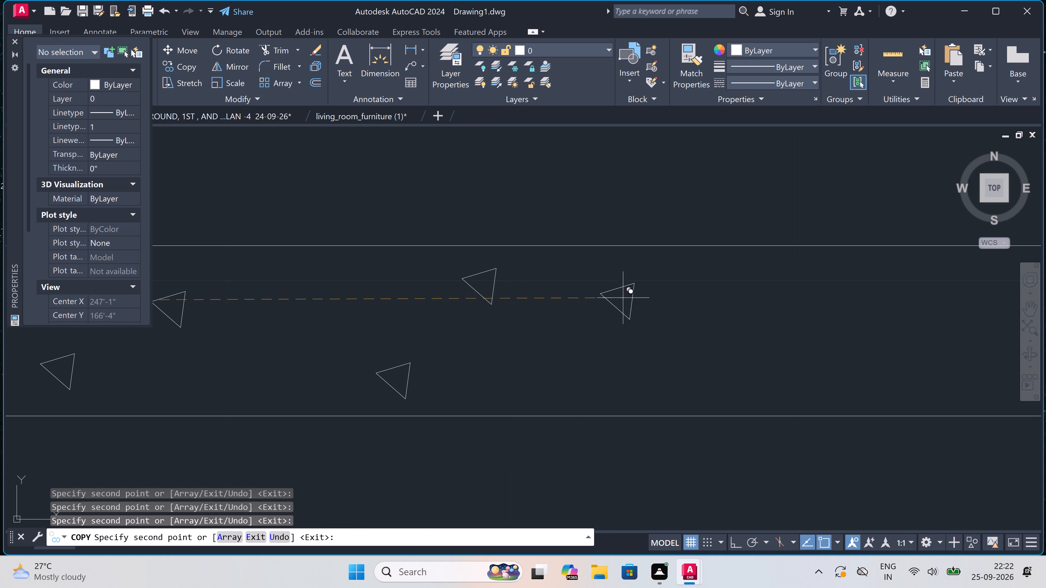
click(694, 285)
double_click(921, 294)
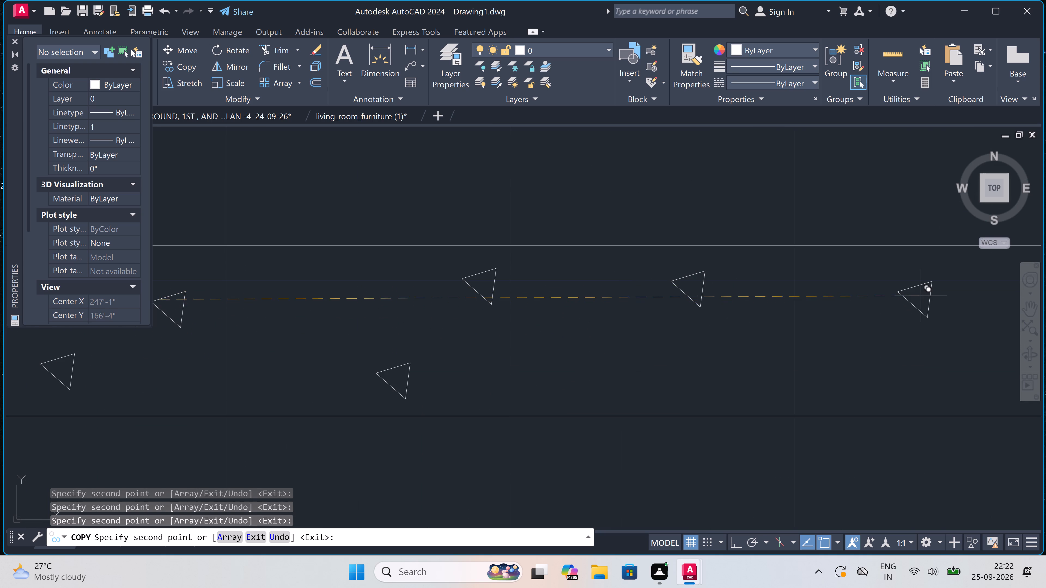
click(921, 296)
click(858, 364)
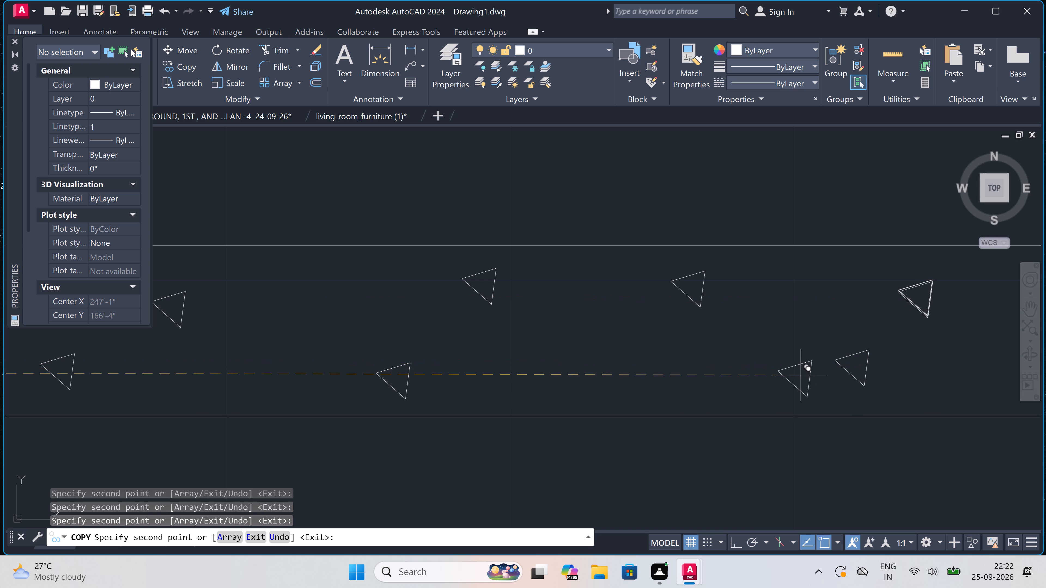
Place staggered triangle copies in the slab farther right of the third brick wall, at three lower-row spots and two upper-row spots.
click(622, 376)
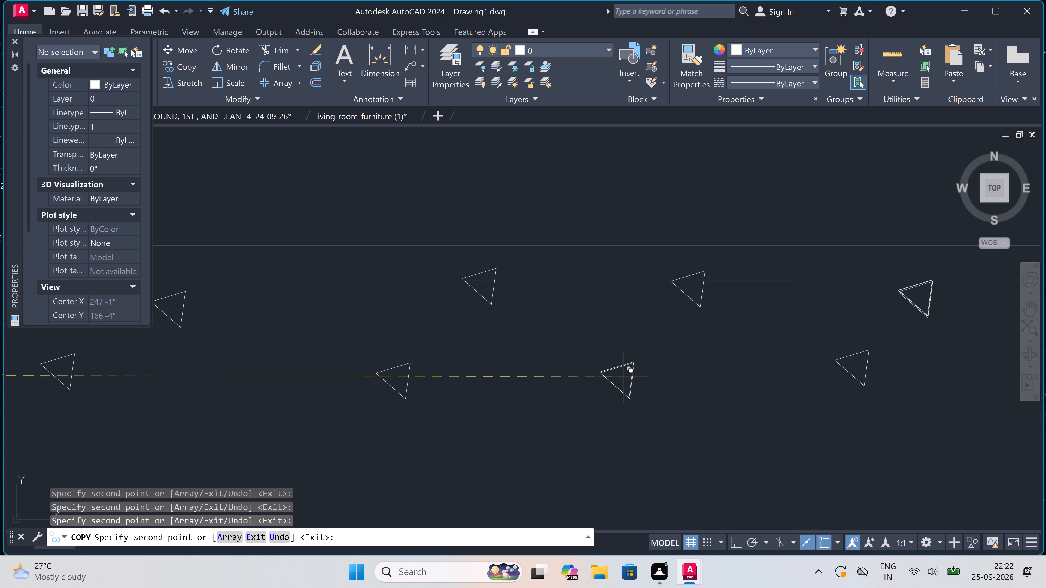
scroll(622, 388, down, 1)
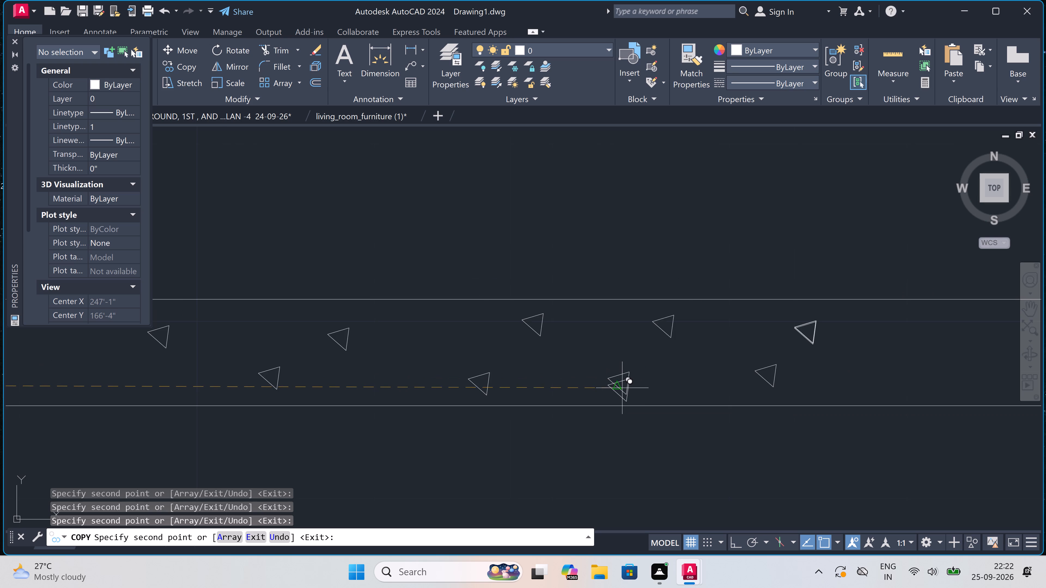
scroll(623, 388, down, 3)
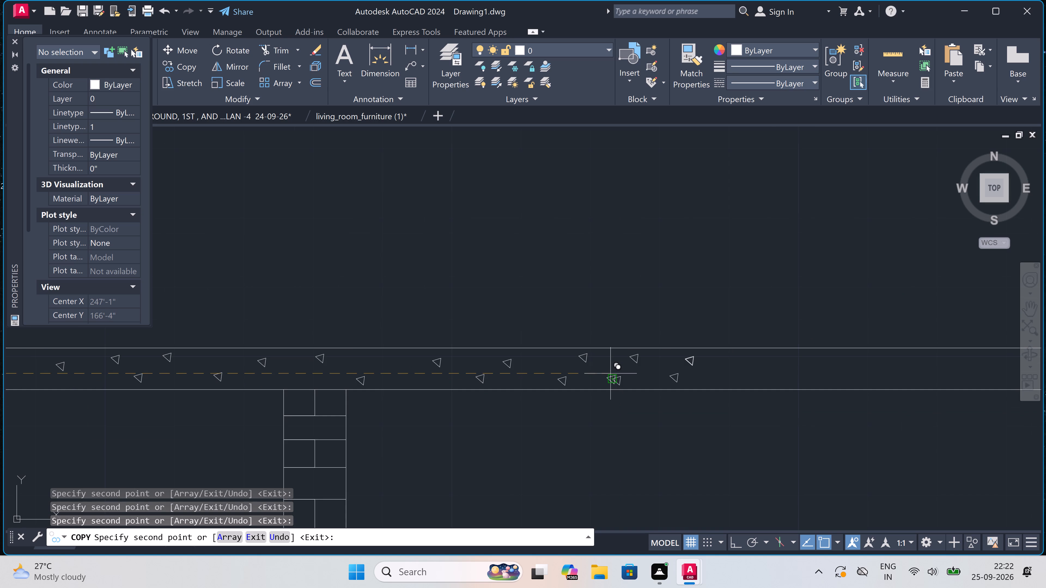
scroll(681, 378, up, 3)
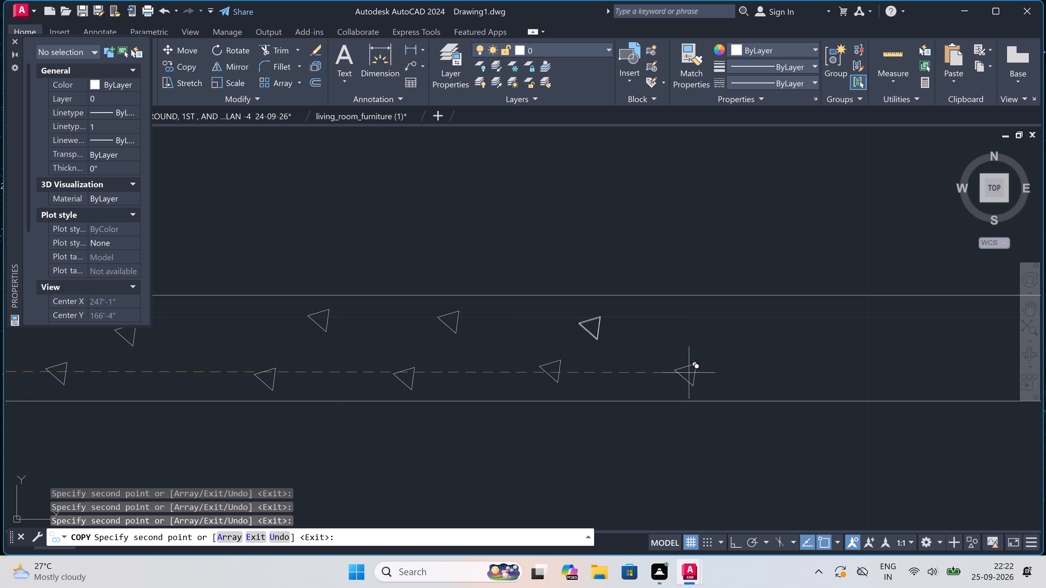
double_click(686, 376)
click(759, 321)
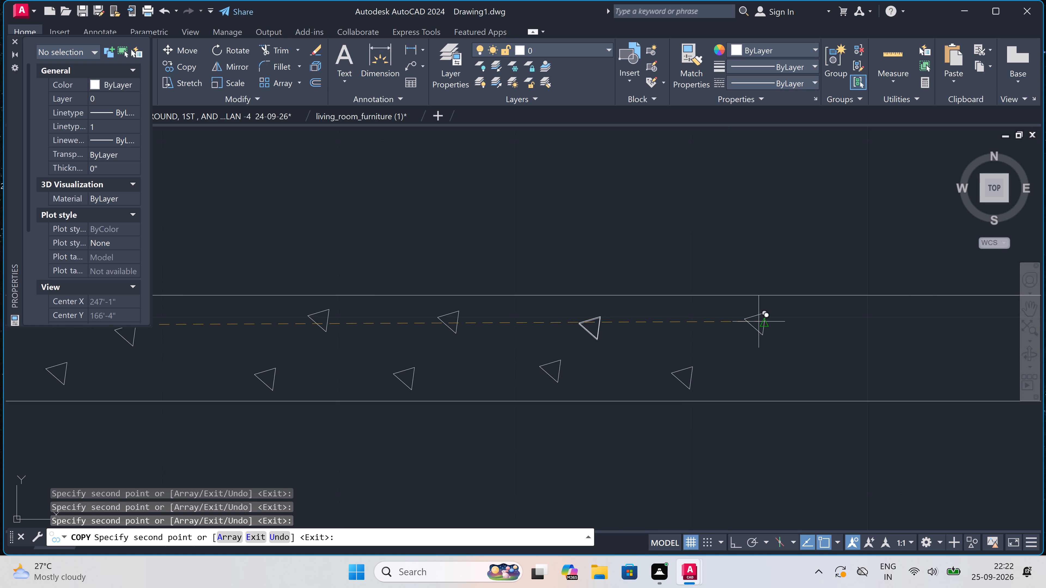
drag(932, 320, 933, 323)
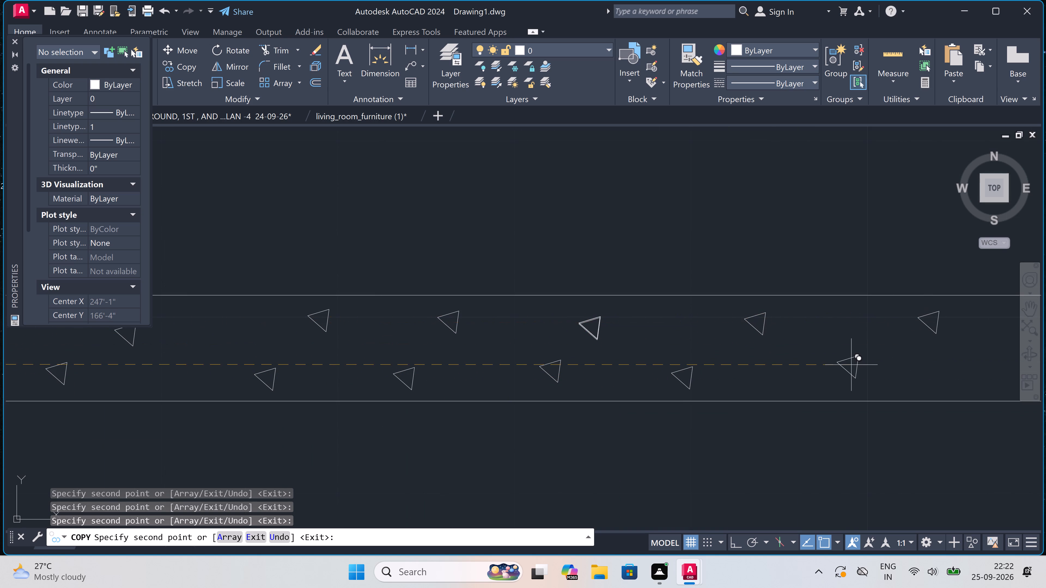
click(859, 364)
Continue the slab's scattered pattern toward the last brick wall with six triangle copies, three in each row.
scroll(664, 377, down, 6)
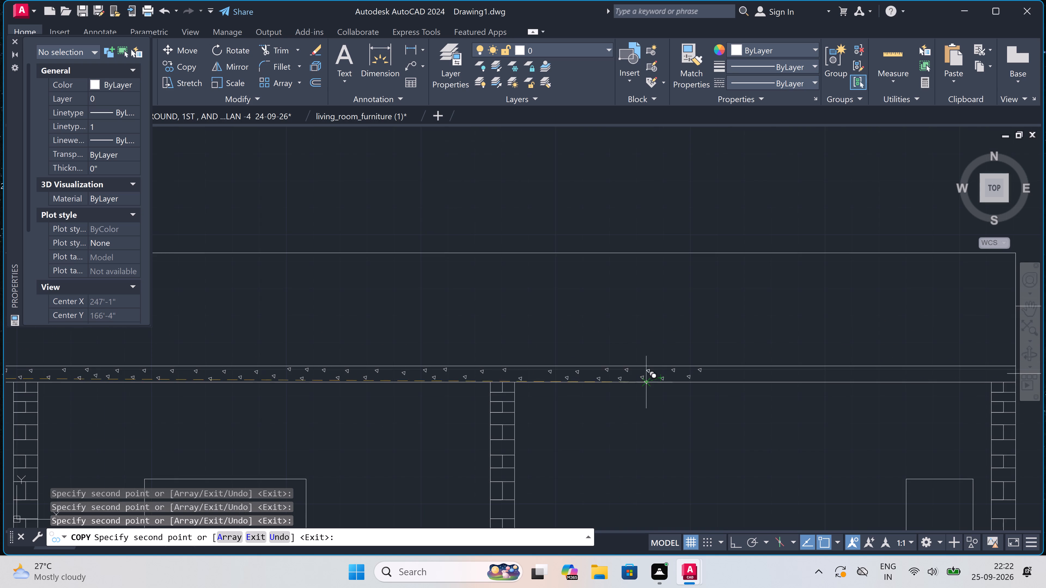
scroll(643, 381, down, 2)
scroll(661, 379, up, 7)
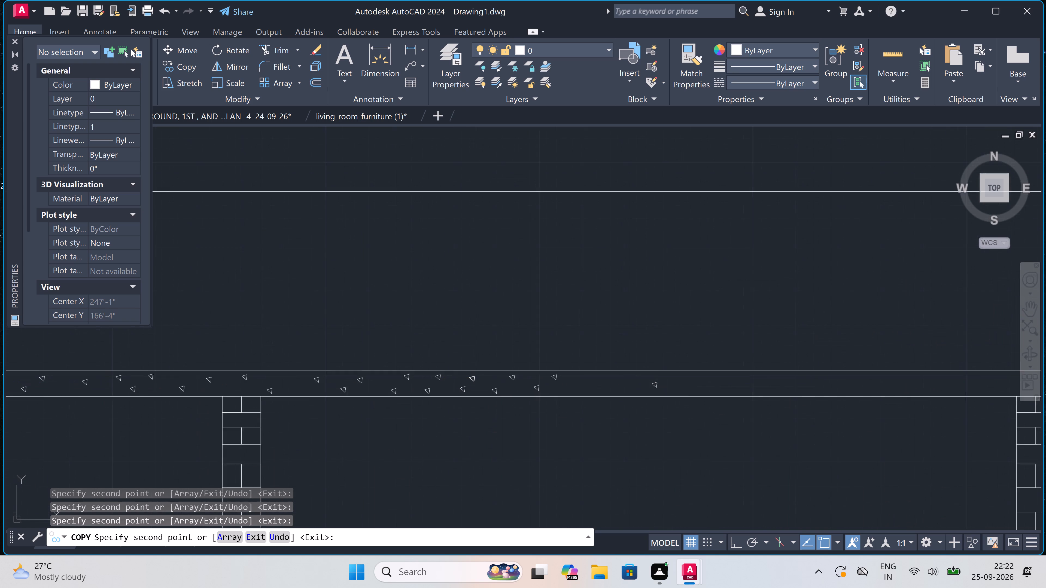
scroll(535, 390, up, 1)
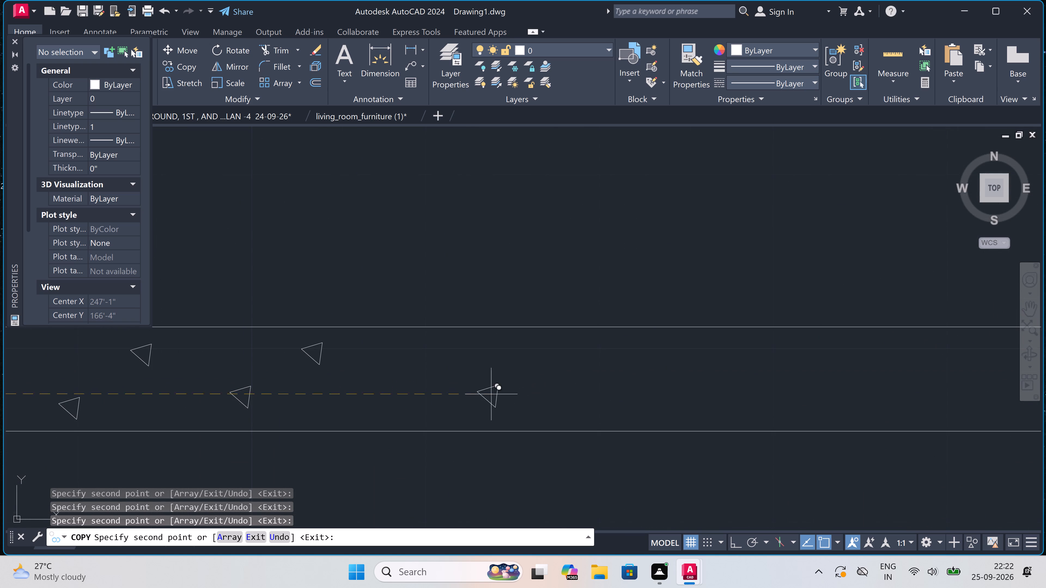
click(467, 399)
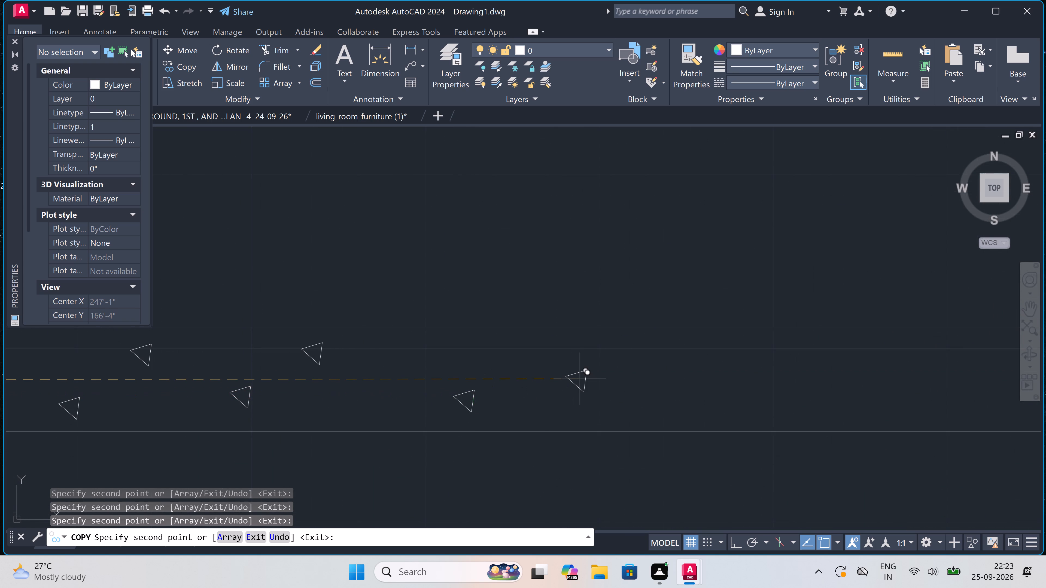
click(593, 364)
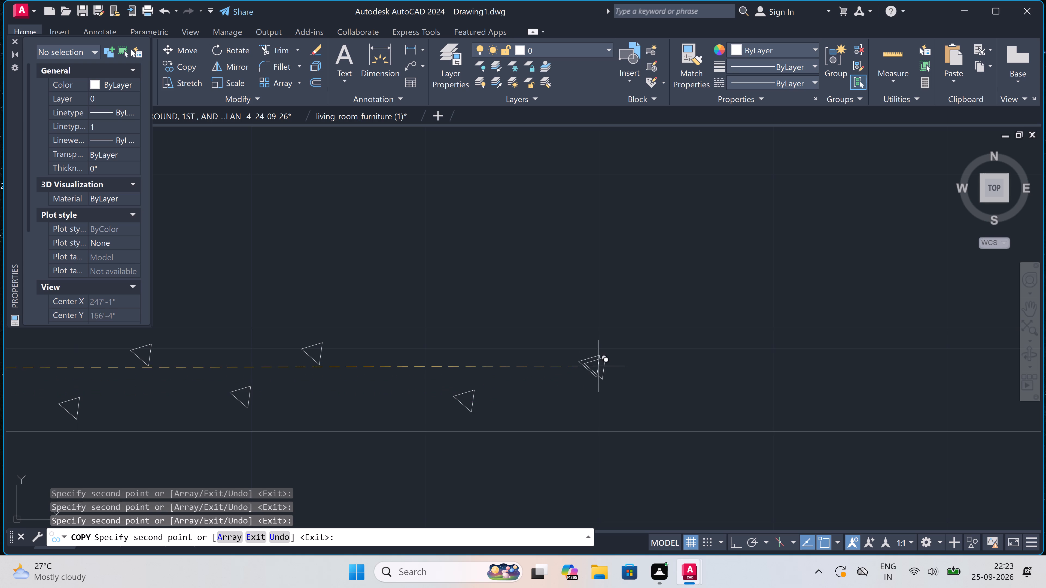
click(740, 359)
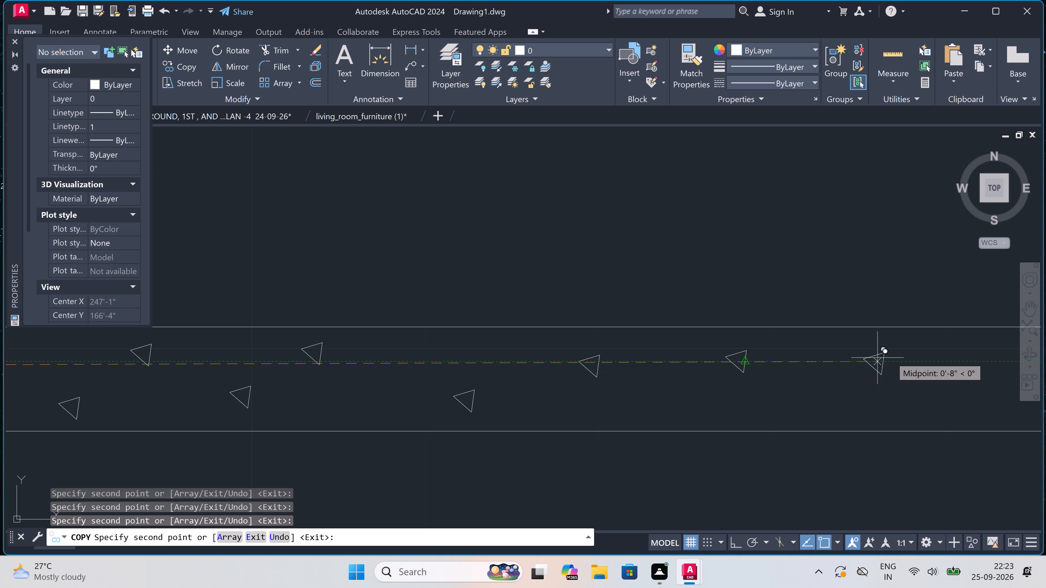
click(905, 361)
click(851, 400)
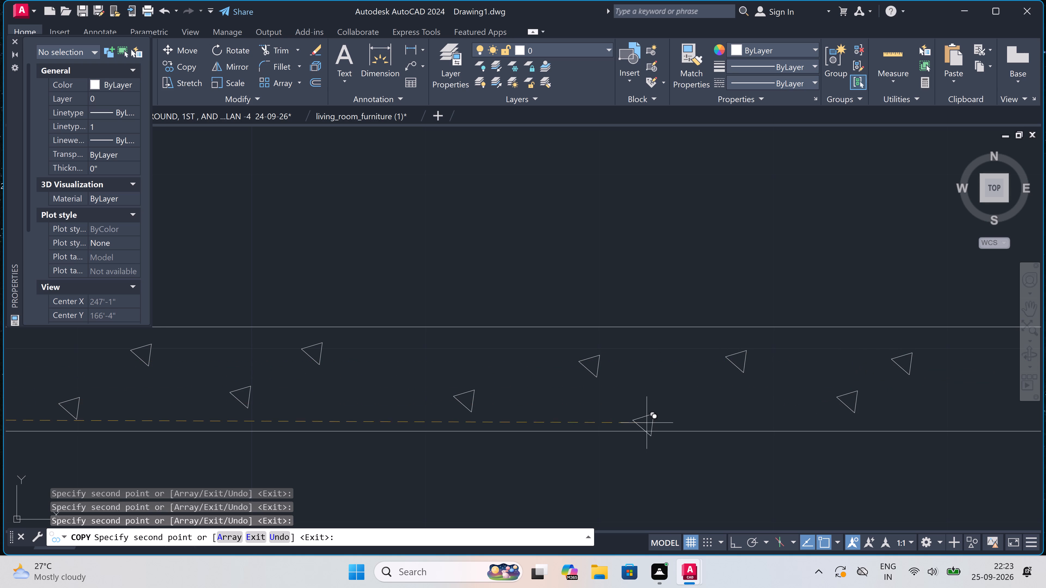
click(667, 410)
Extend the slab's pattern to the right with three triangle copies, two in the upper row and one between them in the lower row.
scroll(579, 404, down, 5)
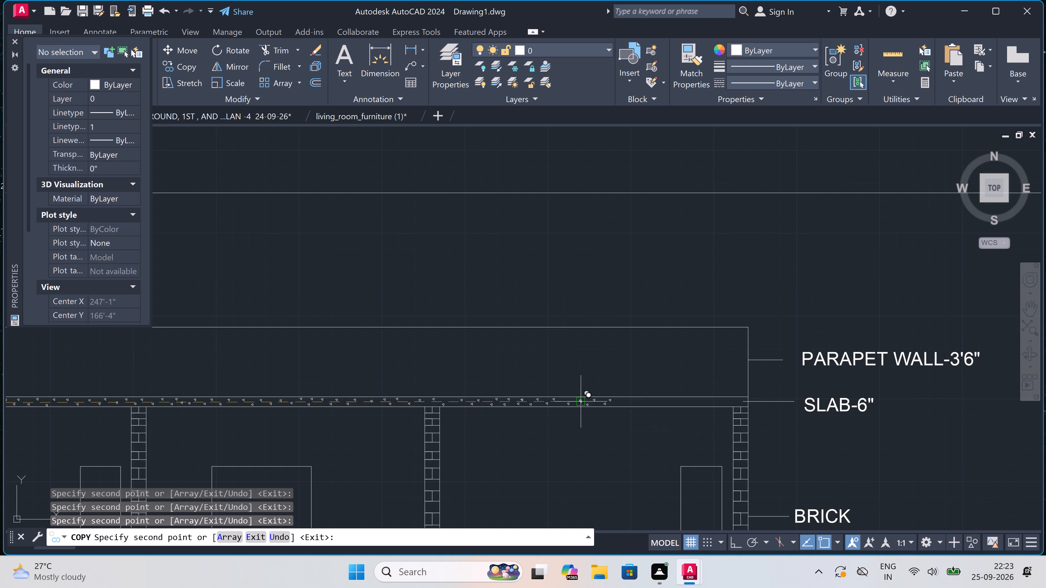
scroll(630, 403, up, 4)
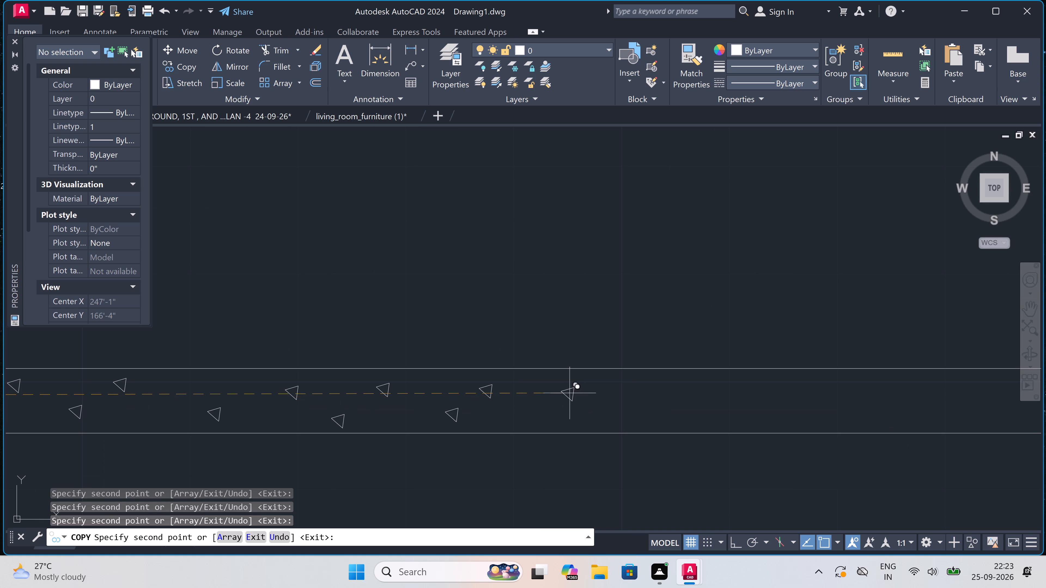
click(578, 394)
click(728, 391)
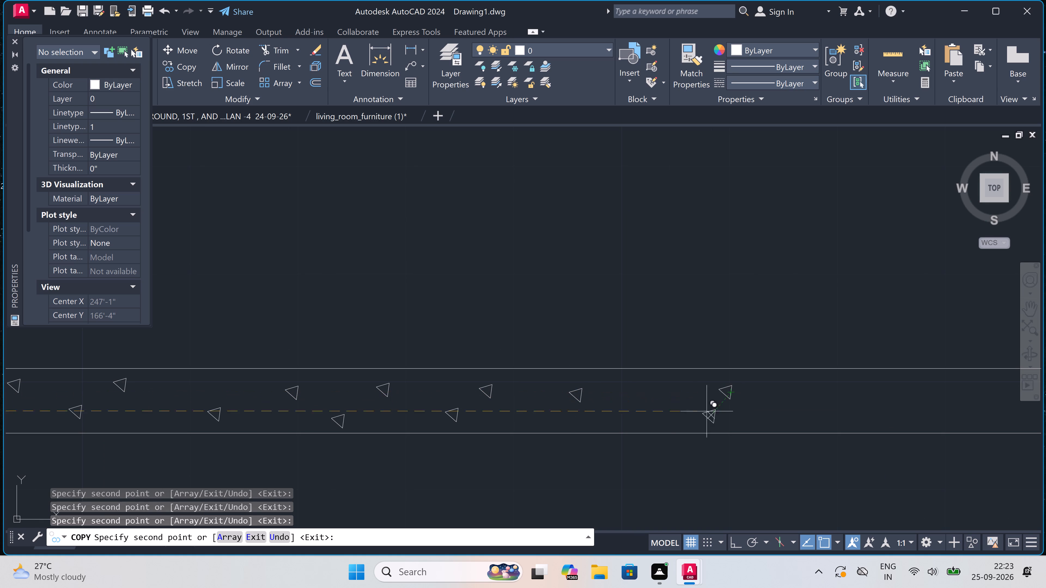
click(659, 415)
Place triangle copies farther right in the slab, at two spots in each row, staggered toward the last brick wall.
scroll(570, 427, down, 3)
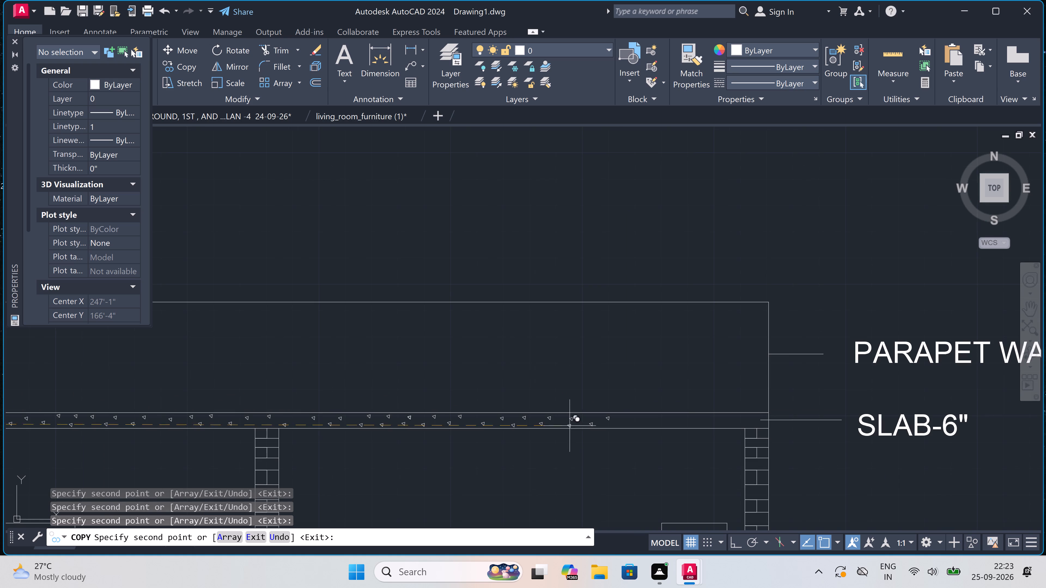
scroll(612, 440, up, 2)
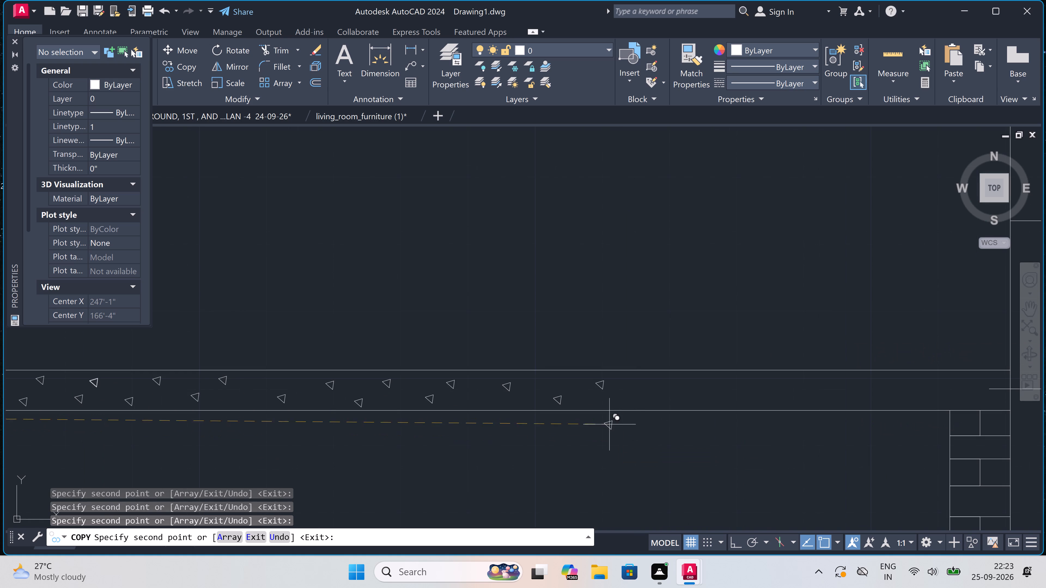
scroll(640, 390, up, 2)
double_click(640, 415)
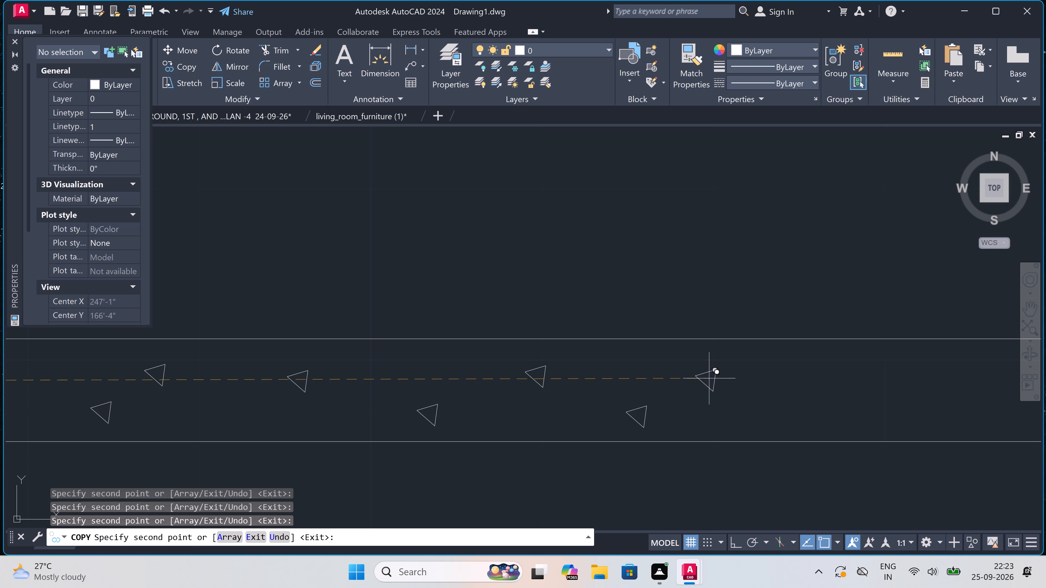
drag(737, 372, 741, 372)
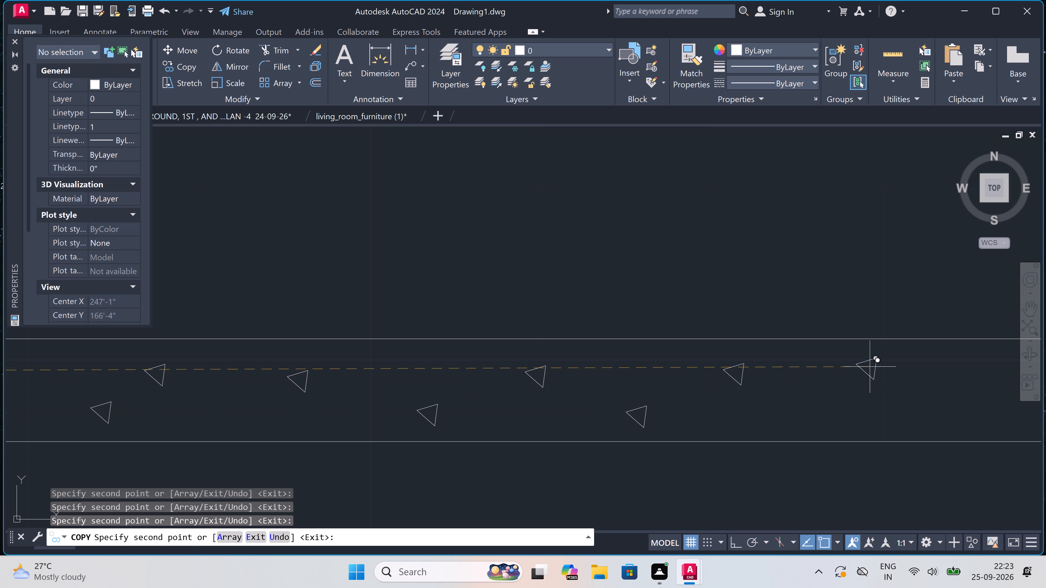
click(889, 372)
click(836, 409)
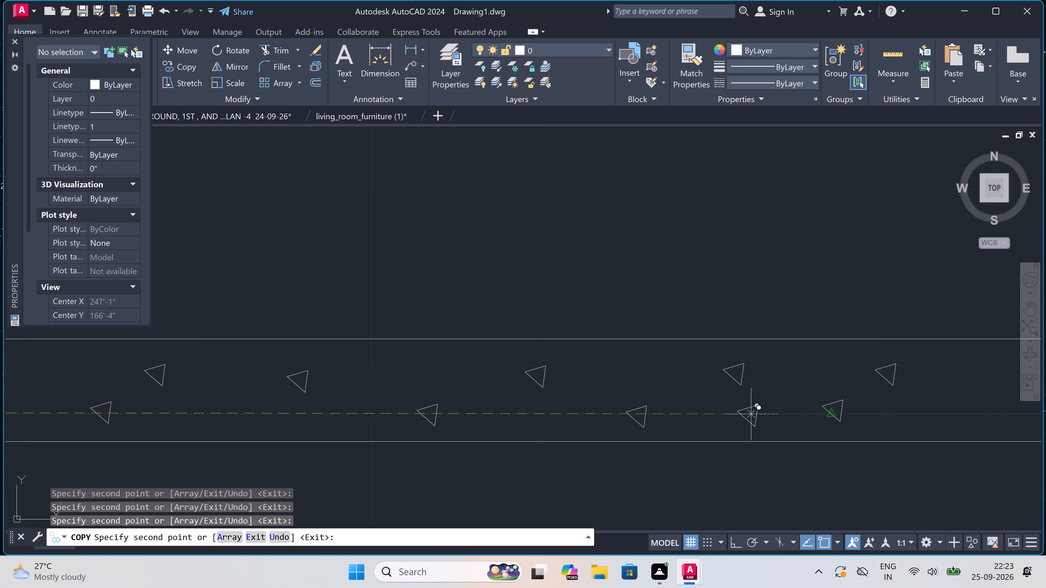
Add staggered triangle copies in the slab approaching the last brick wall, at two spots in each row.
scroll(649, 428, down, 4)
scroll(762, 415, up, 3)
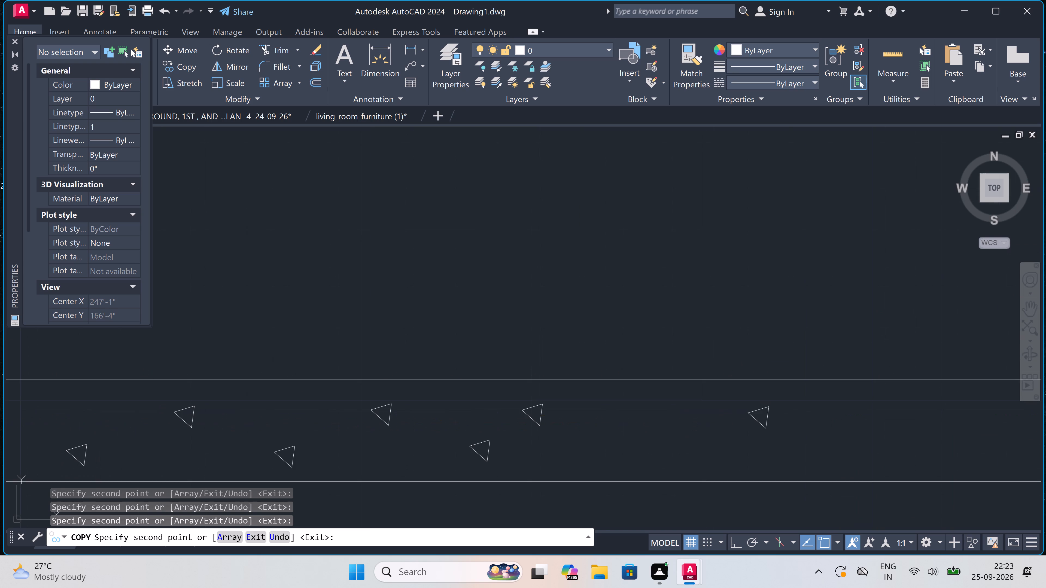
click(646, 444)
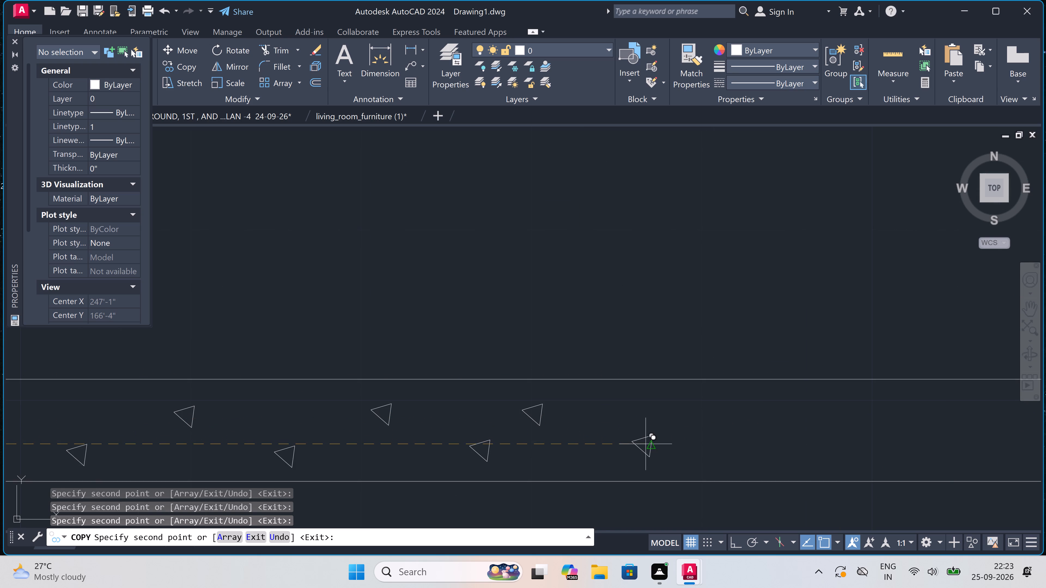
drag(765, 413, 775, 414)
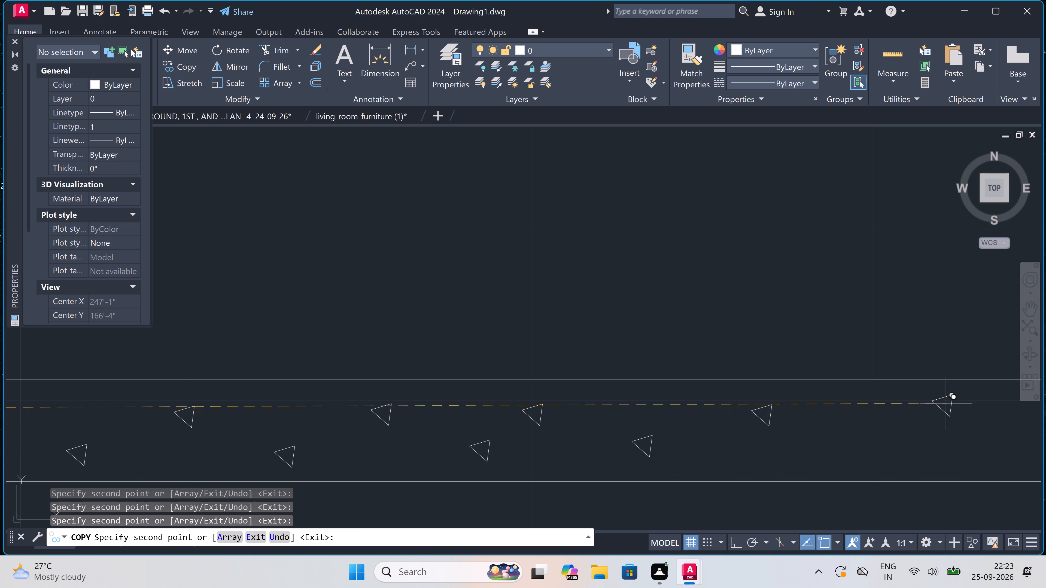
double_click(954, 406)
click(870, 444)
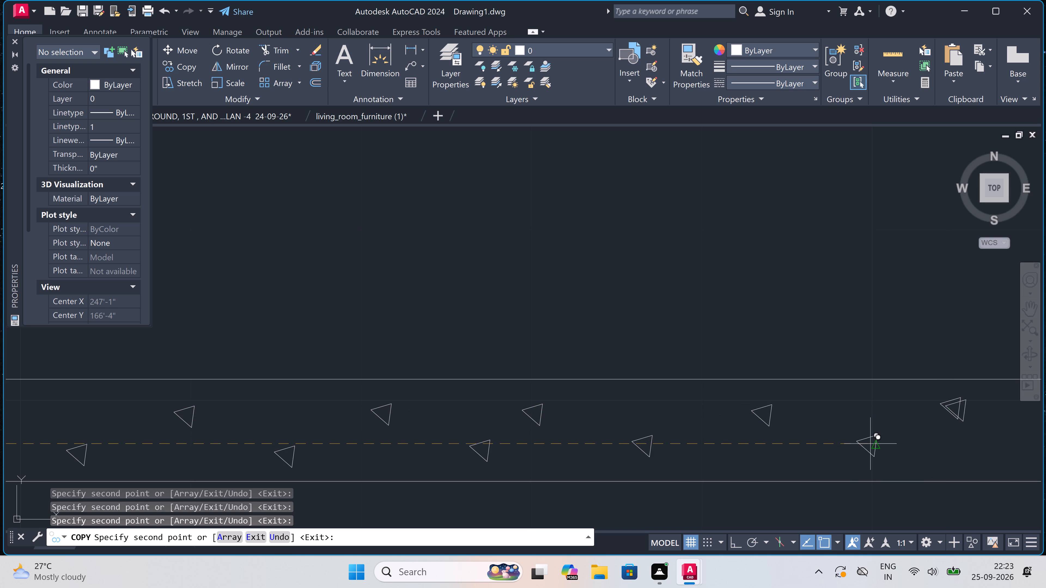
Undo the last lower-row triangle copy and the duplicate overlapping the last upper-row triangle.
scroll(638, 465, down, 5)
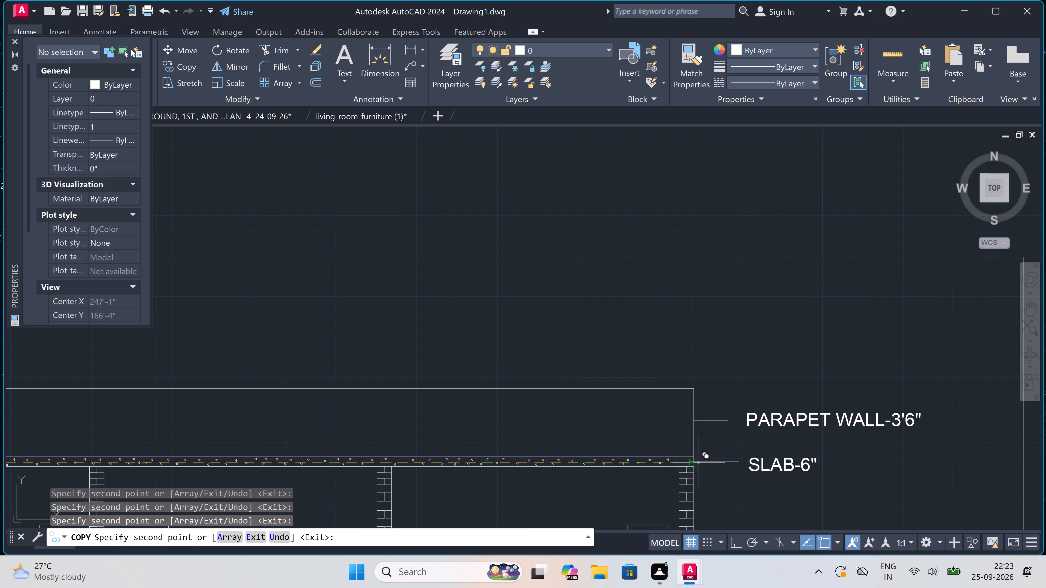
scroll(686, 465, up, 3)
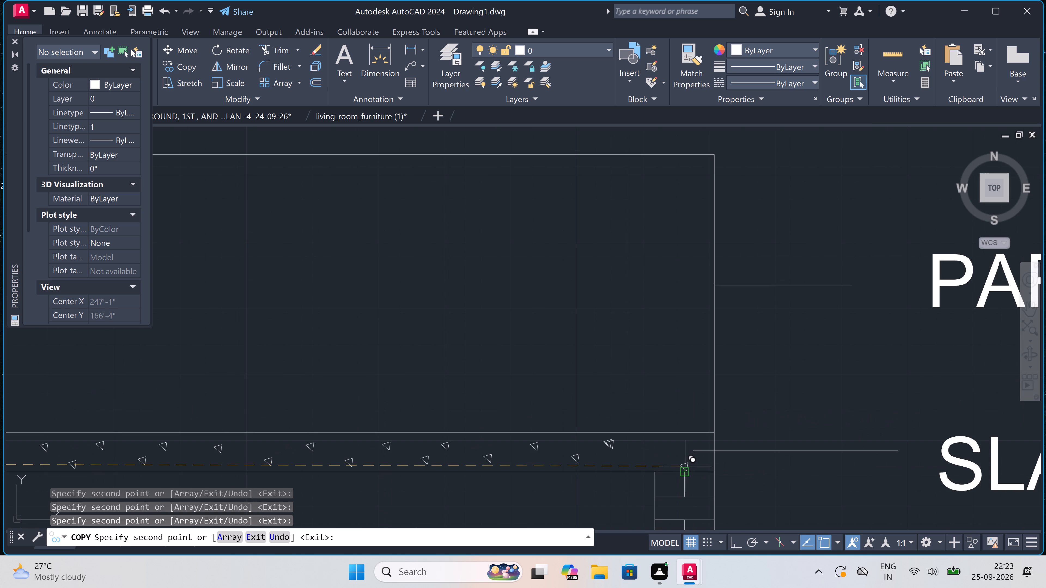
scroll(684, 470, up, 2)
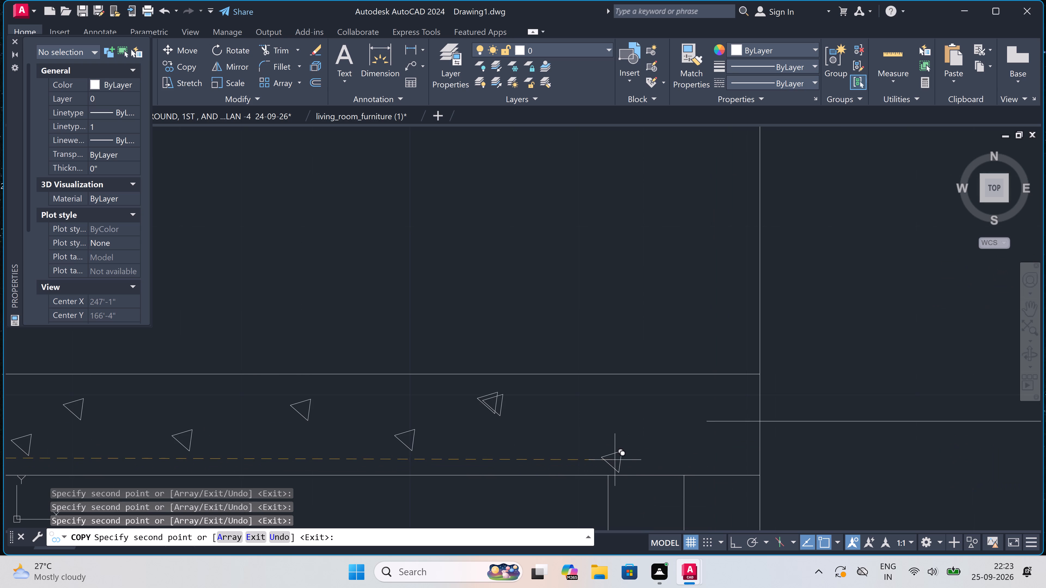
key(ctrl+z)
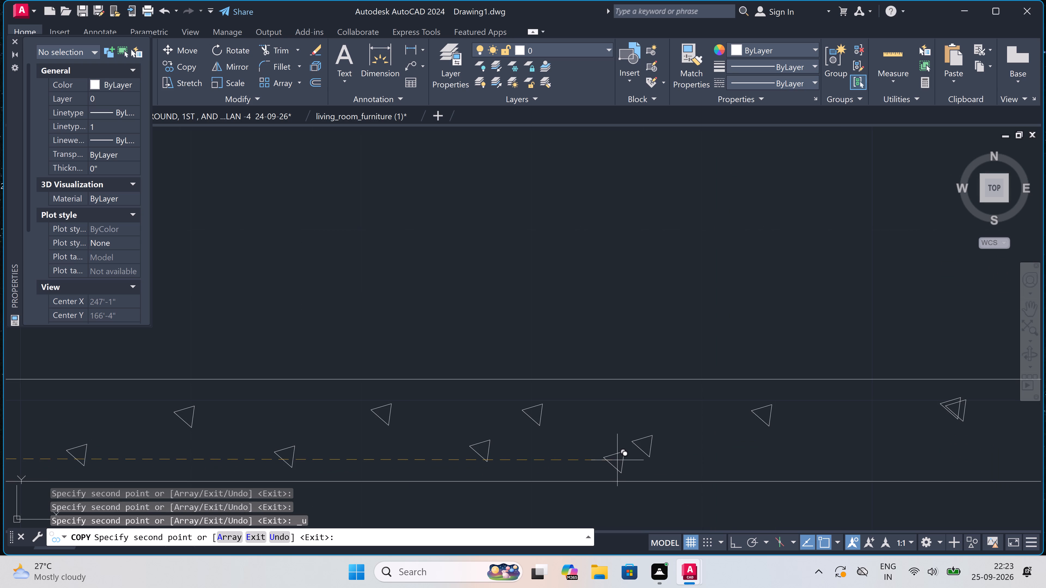
key(ctrl+z)
Finish the triangles up to the slab's right end with three lower-row copies and one upper-row copy, undoing the doubled one, and end copying.
scroll(615, 454, down, 3)
scroll(701, 445, up, 3)
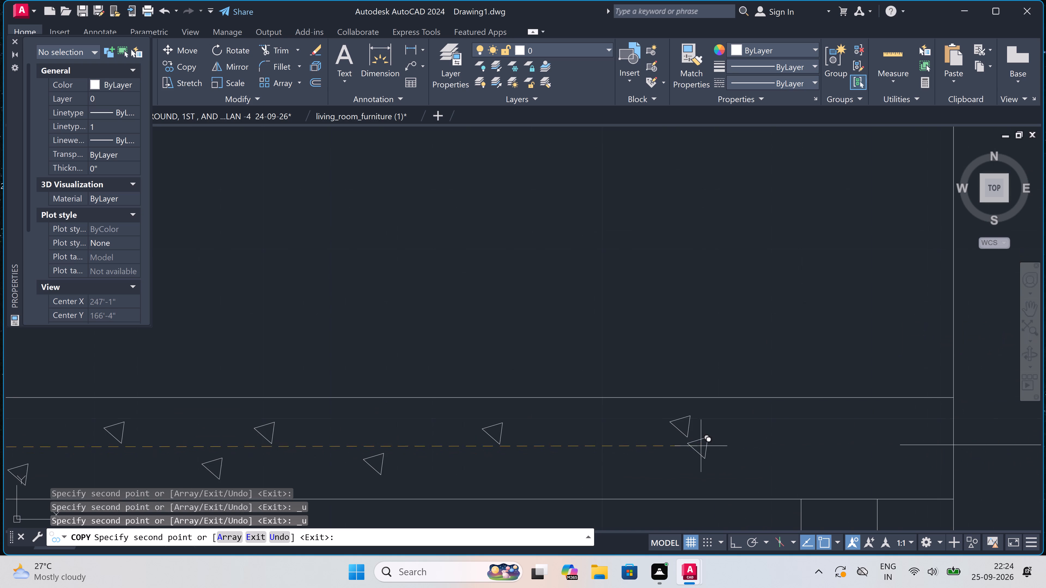
click(600, 476)
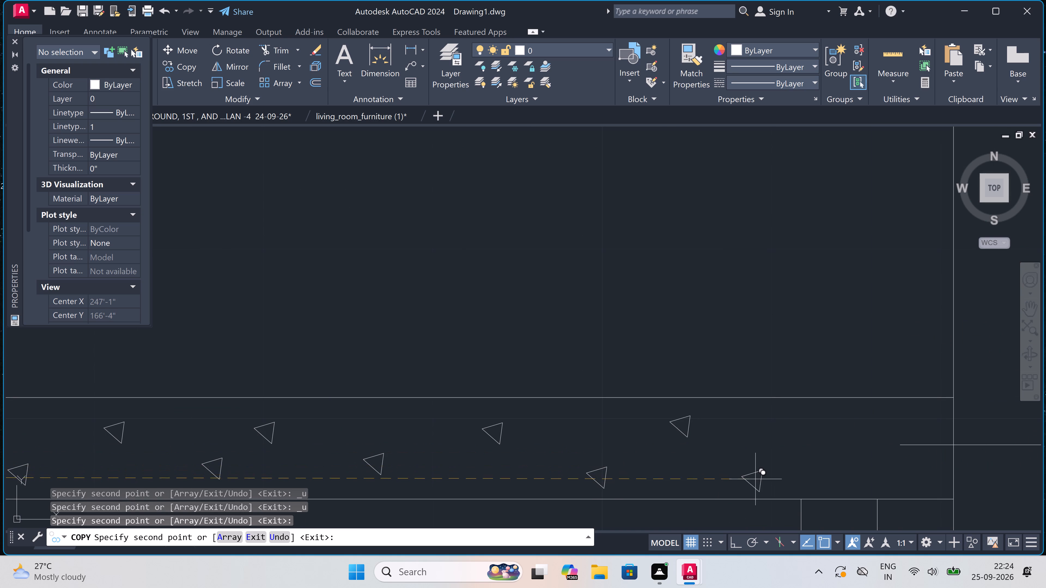
double_click(756, 478)
click(817, 429)
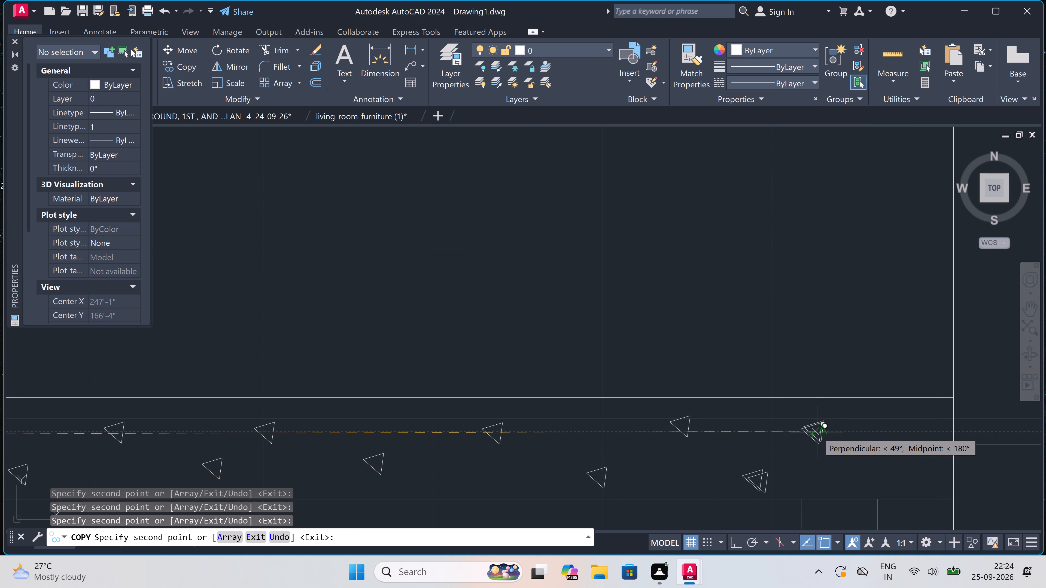
key(ctrl+z)
key(ctrl+z)
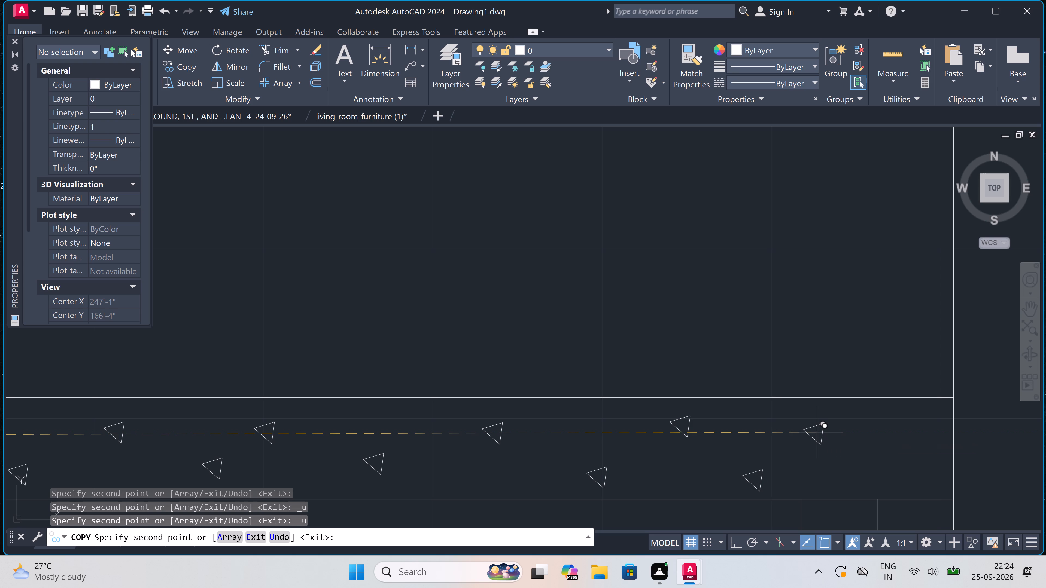
click(817, 434)
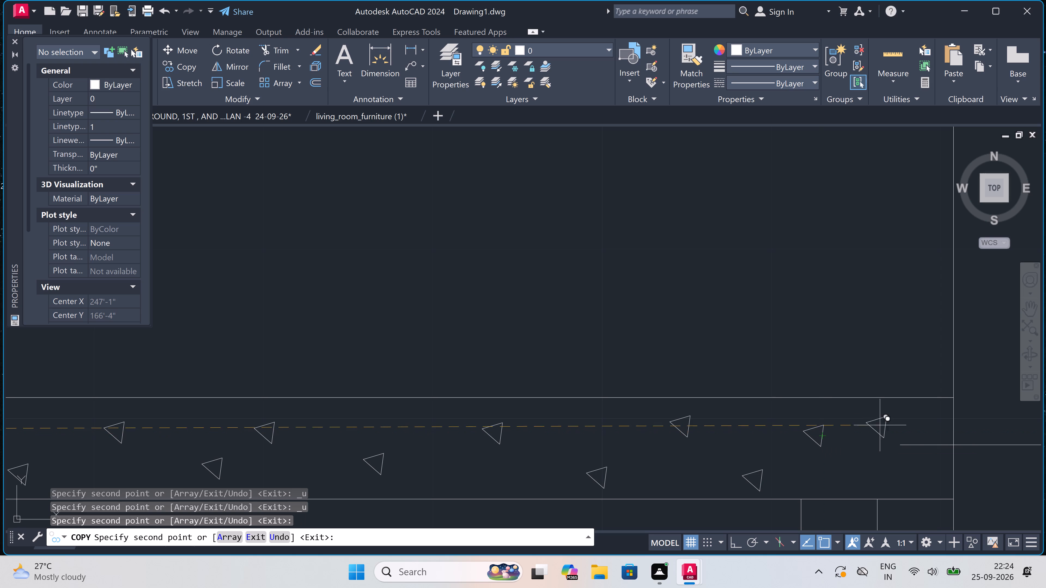
click(897, 472)
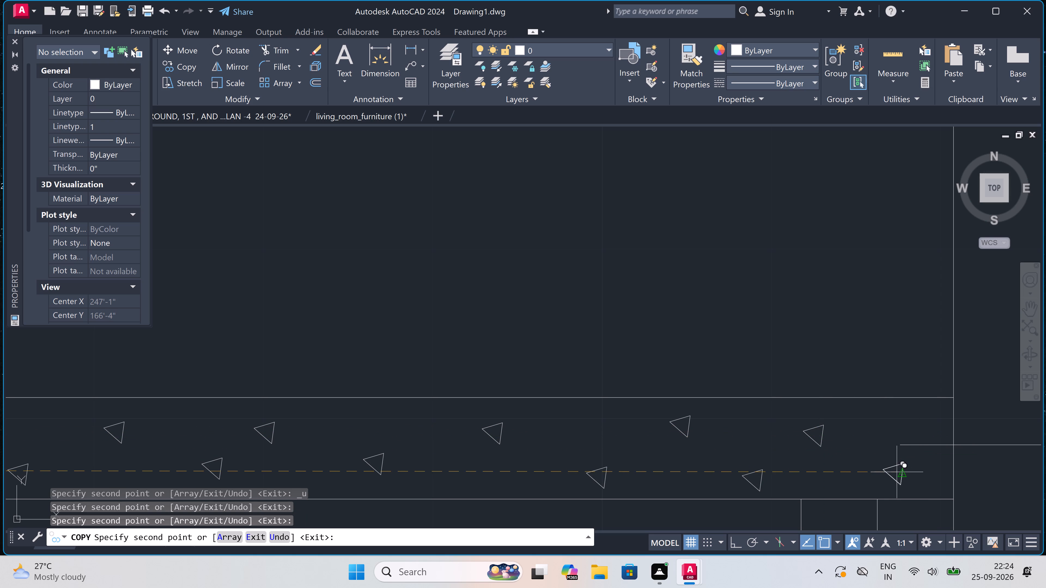
key(Escape)
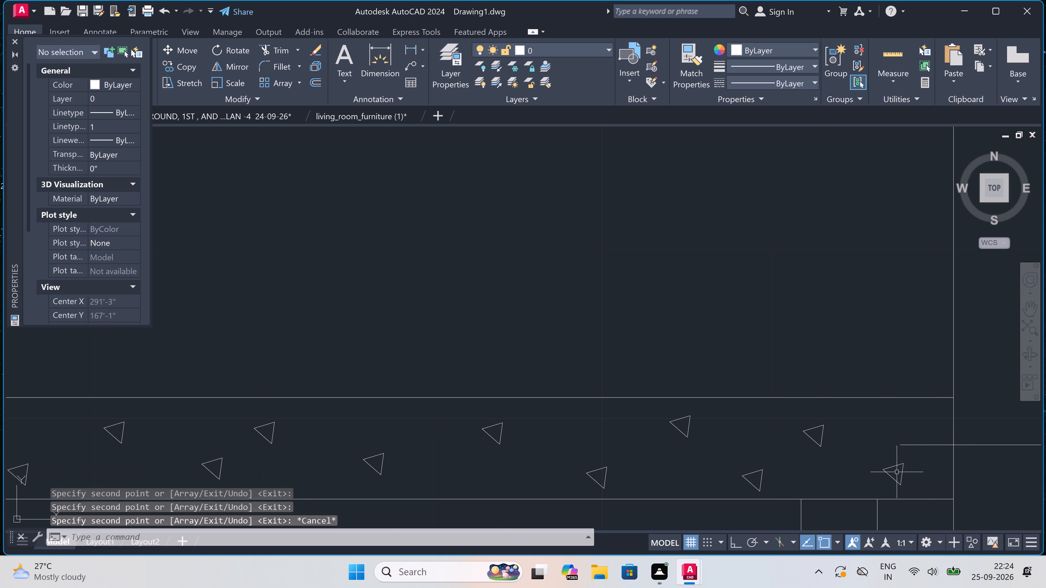
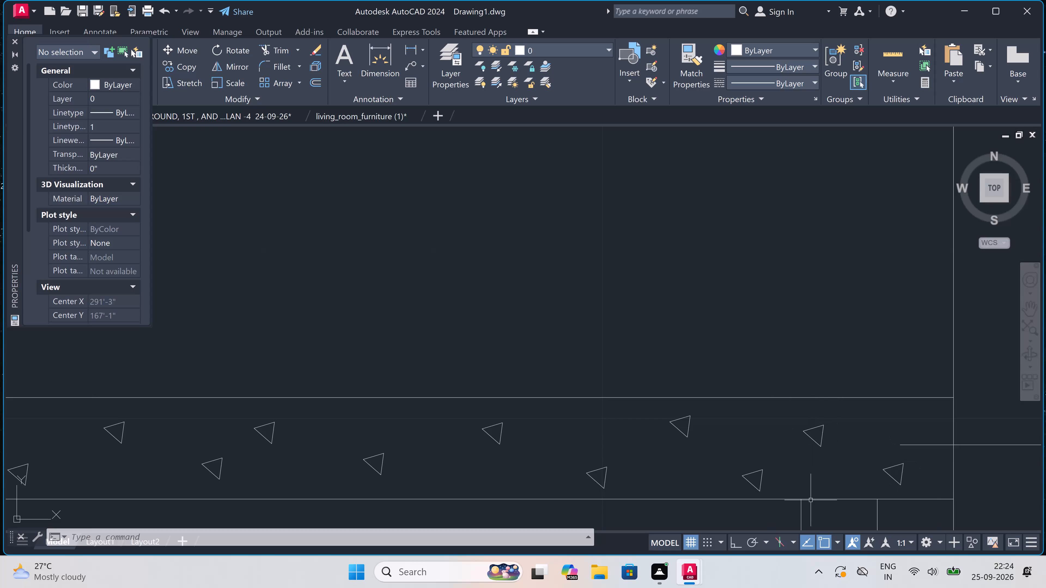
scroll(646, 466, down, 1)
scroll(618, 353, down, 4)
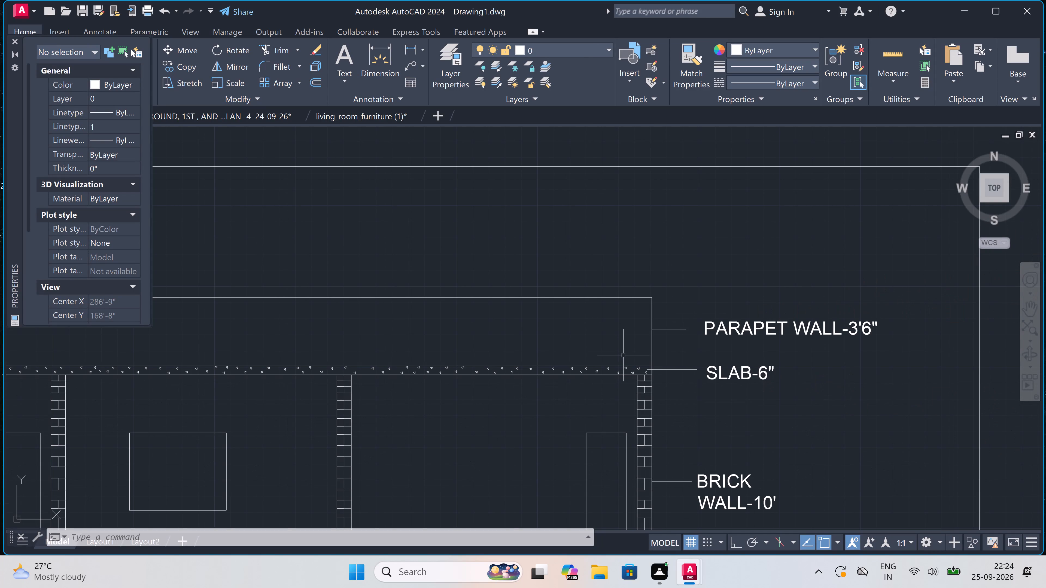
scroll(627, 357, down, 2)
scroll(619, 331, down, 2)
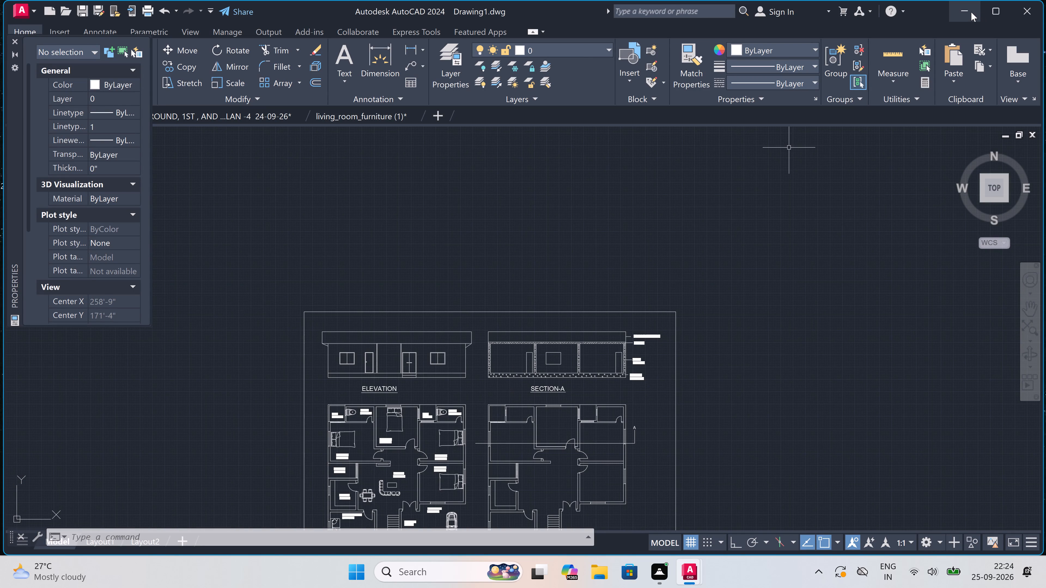
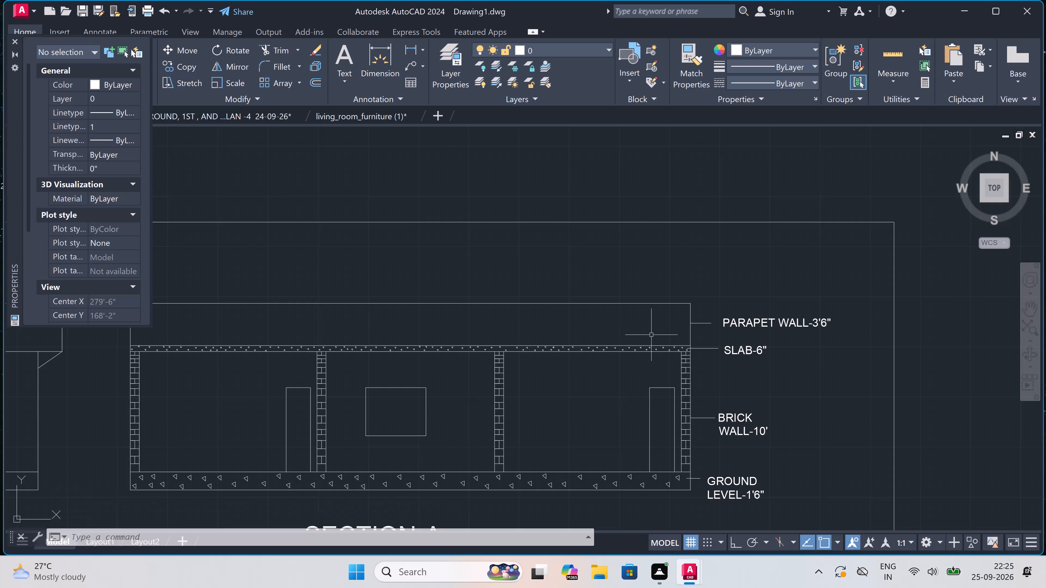
Draw the parapet wall's vertical inner face line at the section's right end, from the slab top to the parapet top, using Ortho.
key(l)
key(space)
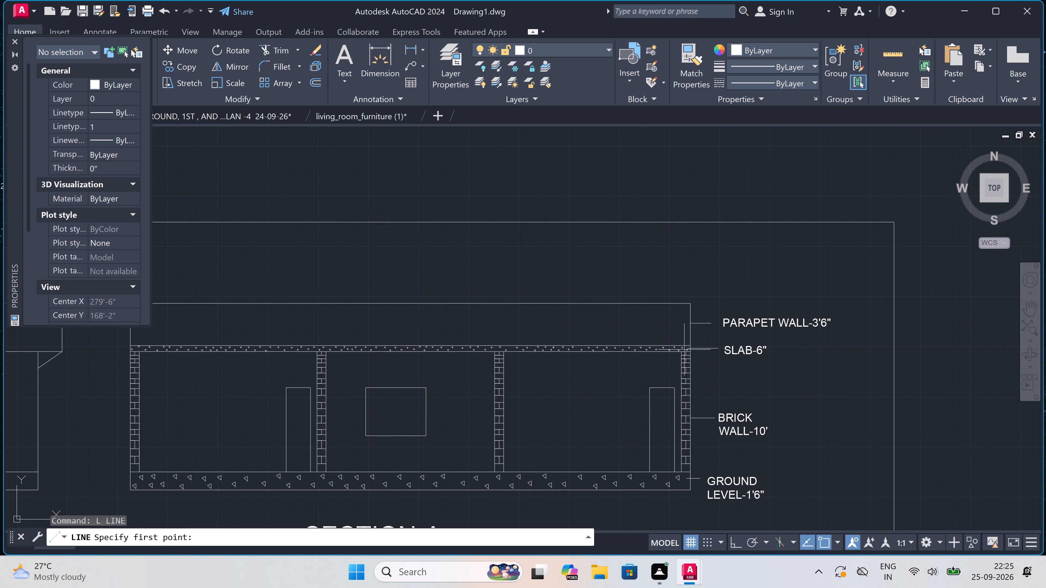
scroll(684, 349, up, 3)
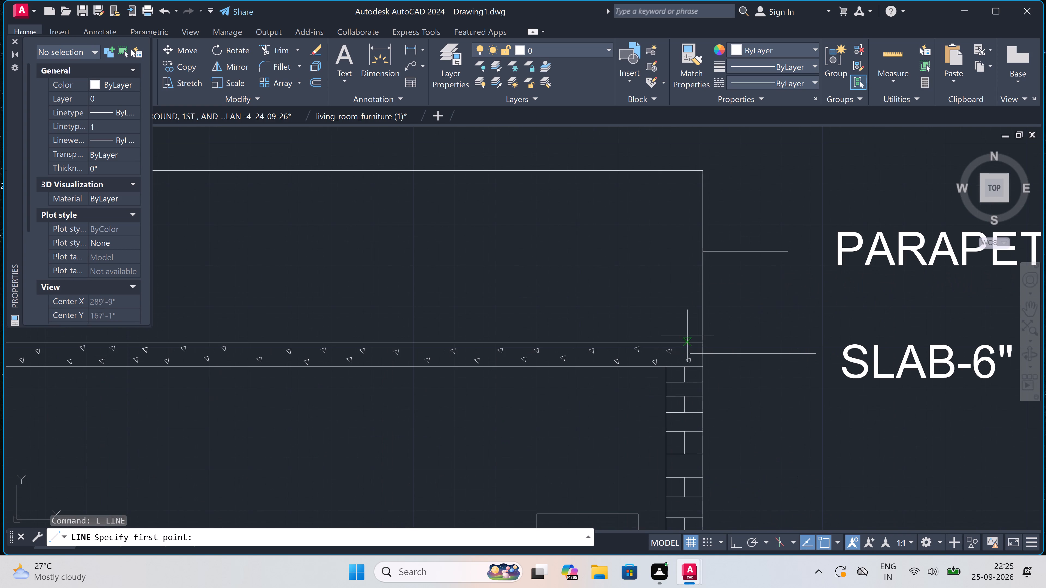
click(683, 343)
drag(683, 343, 683, 338)
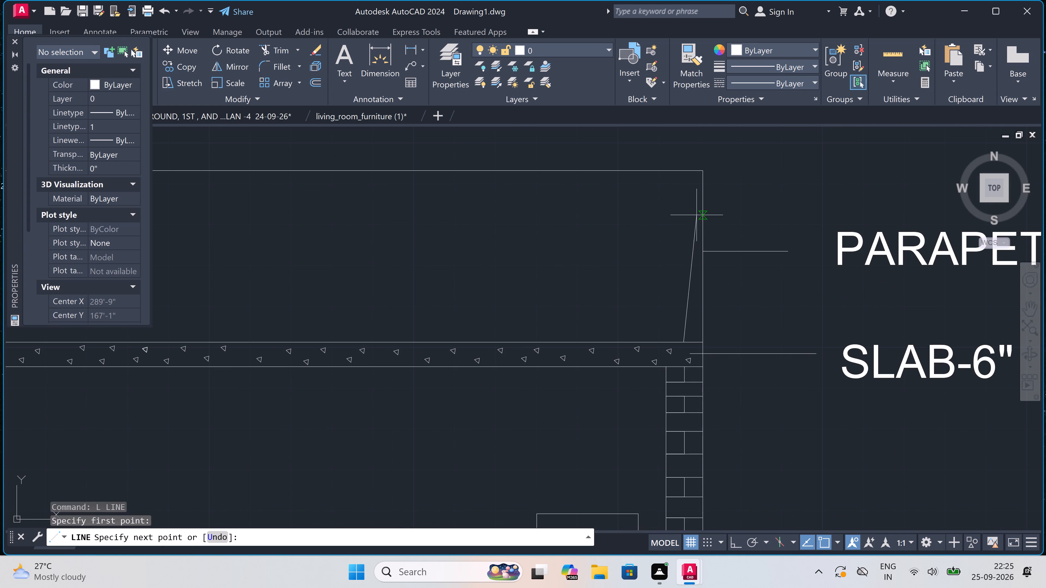
key(F8)
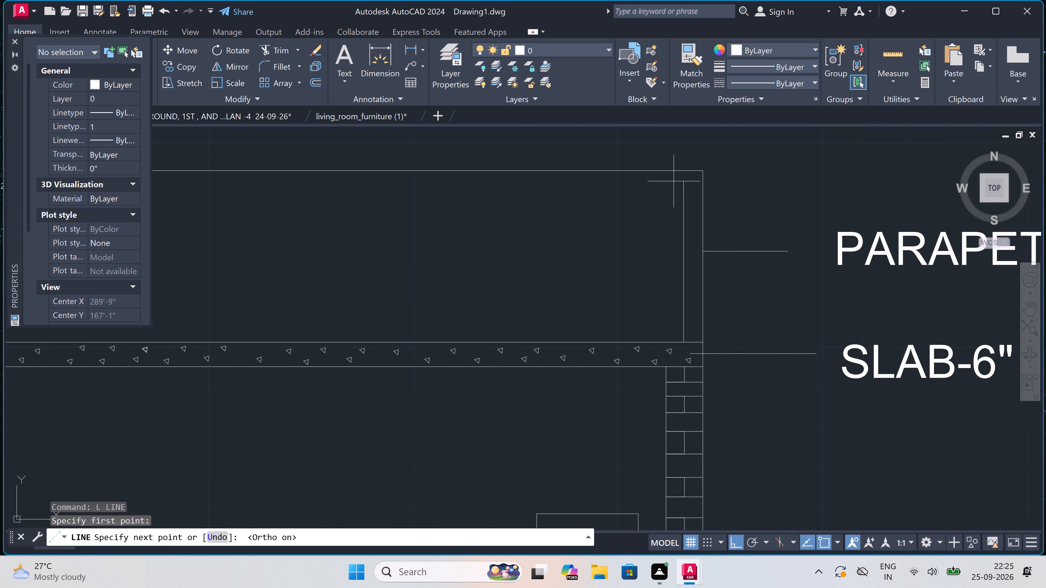
click(686, 170)
key(Escape)
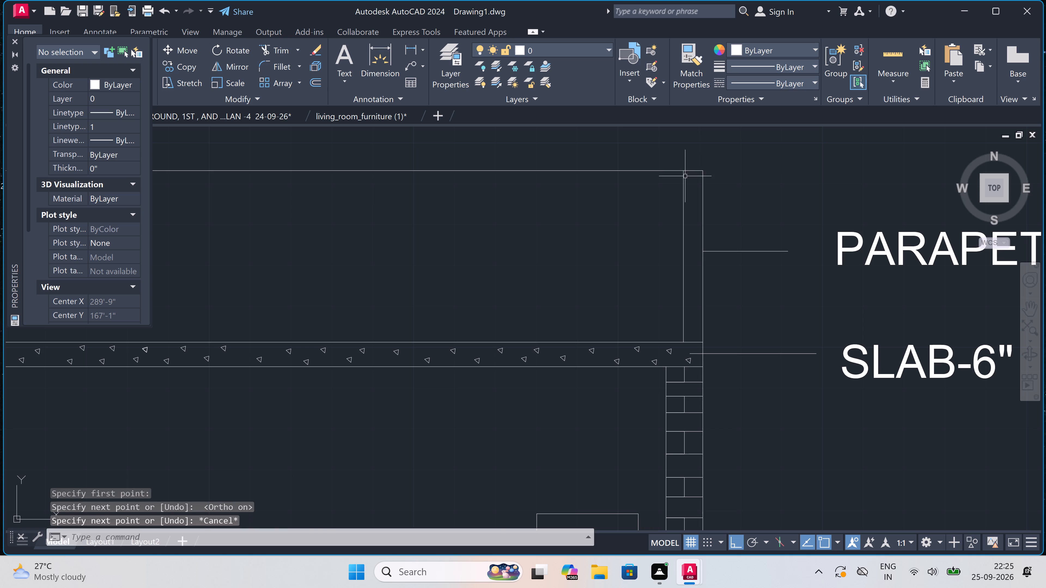
Draw the matching vertical inner face line at the section's left end, from the slab top to the parapet top.
scroll(685, 185, down, 6)
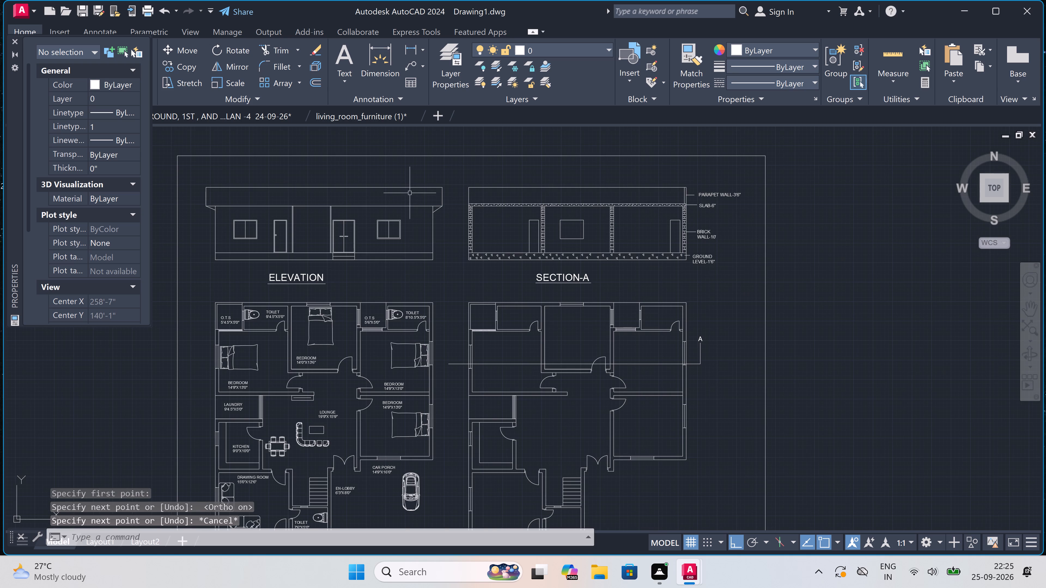
scroll(466, 185, up, 3)
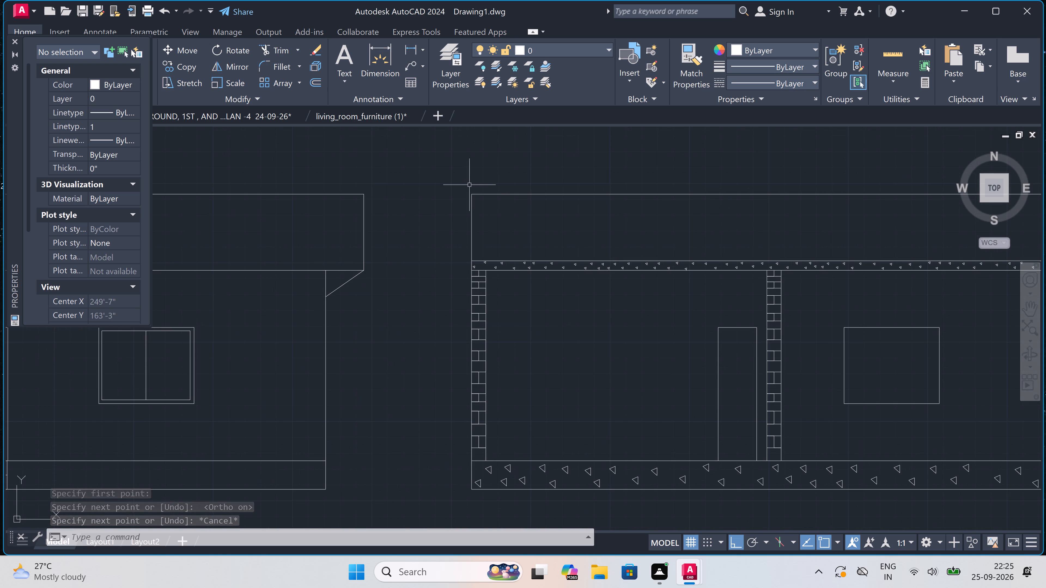
scroll(477, 194, up, 2)
key(space)
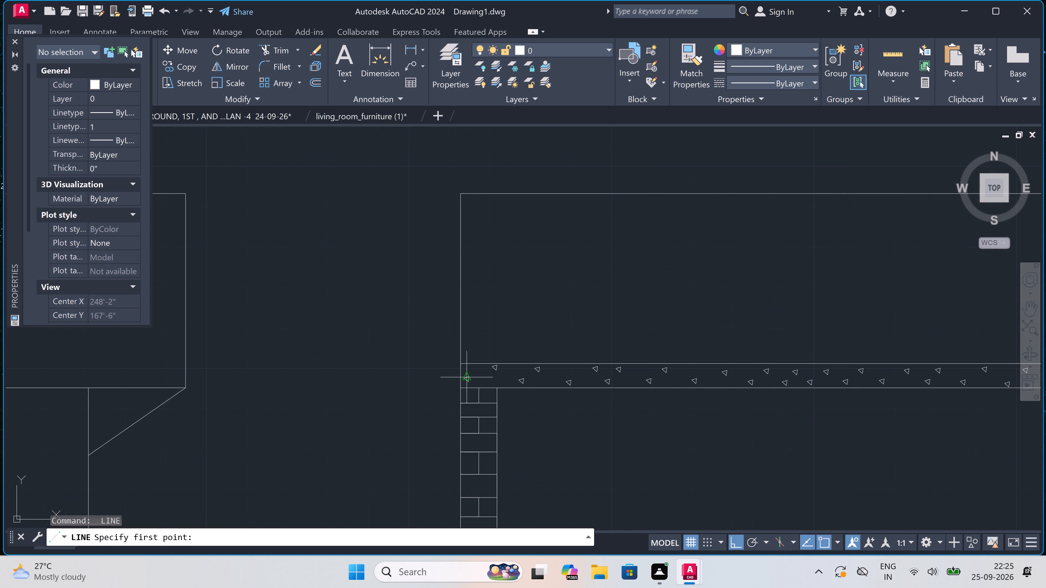
click(481, 363)
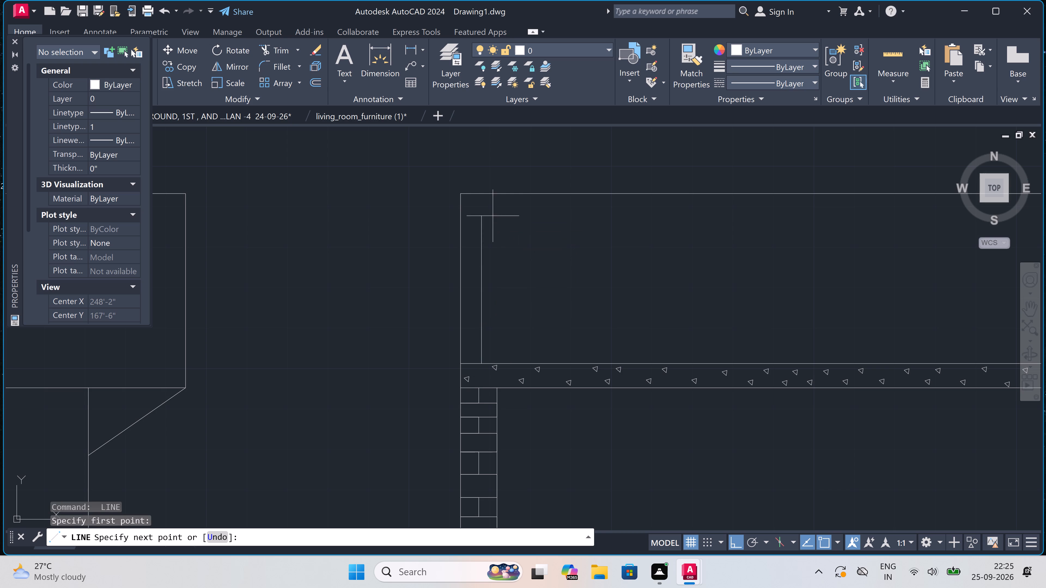
click(481, 196)
key(Escape)
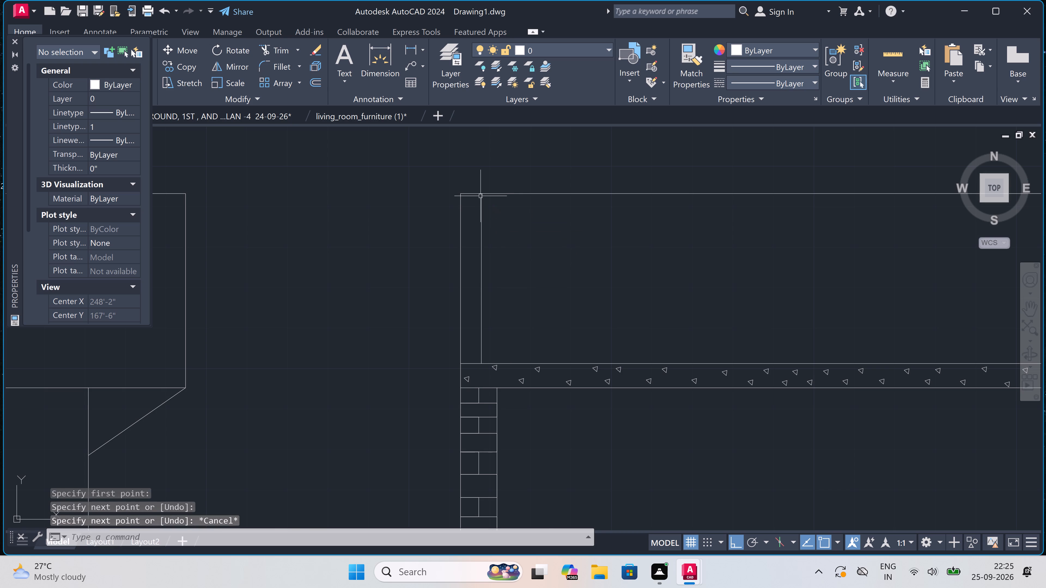
Review the whole bordered sheet, checking the elevation, Section-A and the floor plans.
scroll(481, 196, down, 8)
scroll(523, 206, up, 1)
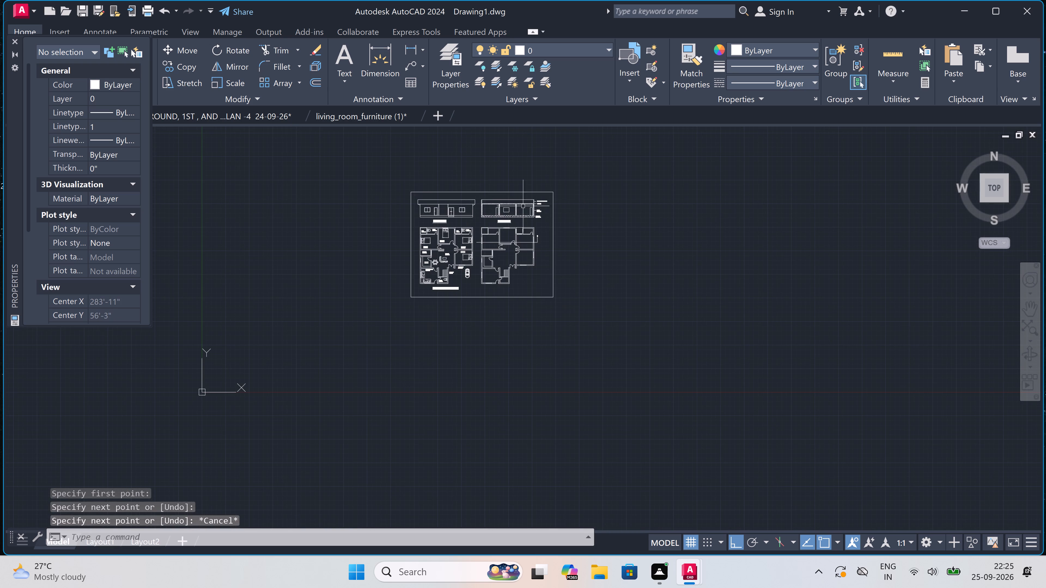
scroll(523, 206, up, 1)
scroll(523, 207, down, 3)
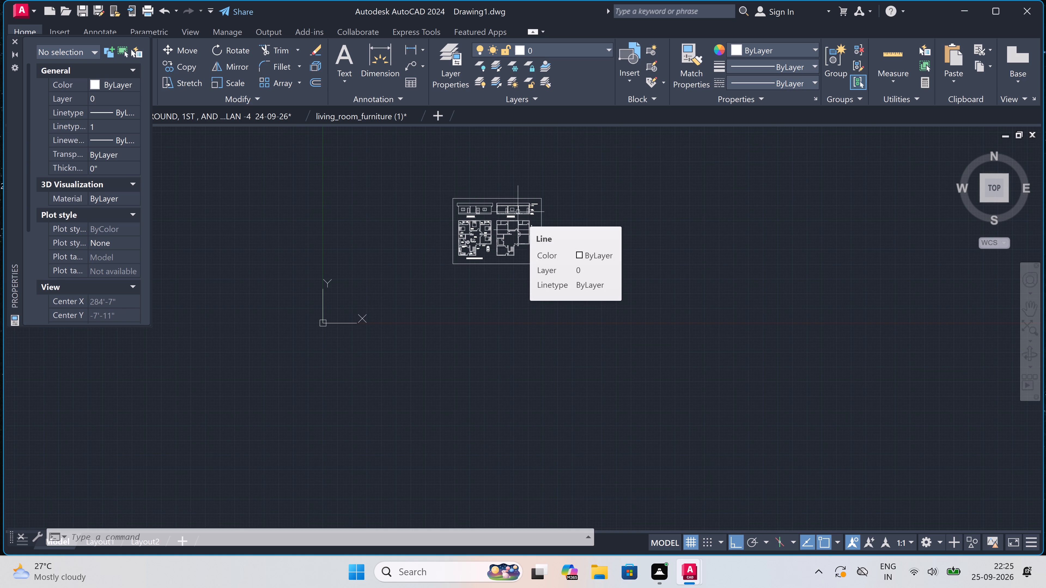
scroll(472, 199, up, 2)
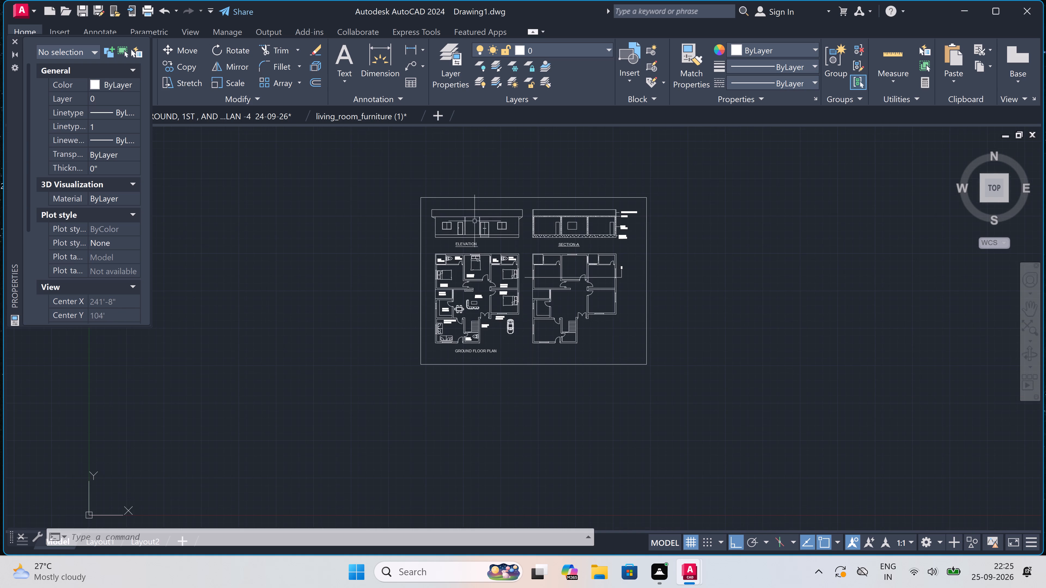
scroll(475, 224, up, 2)
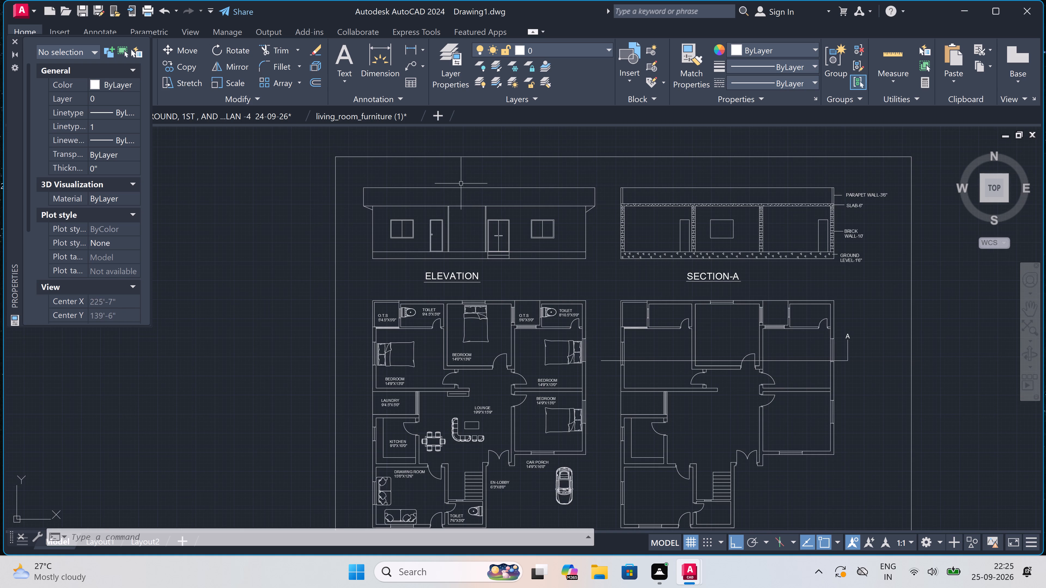
scroll(461, 183, down, 1)
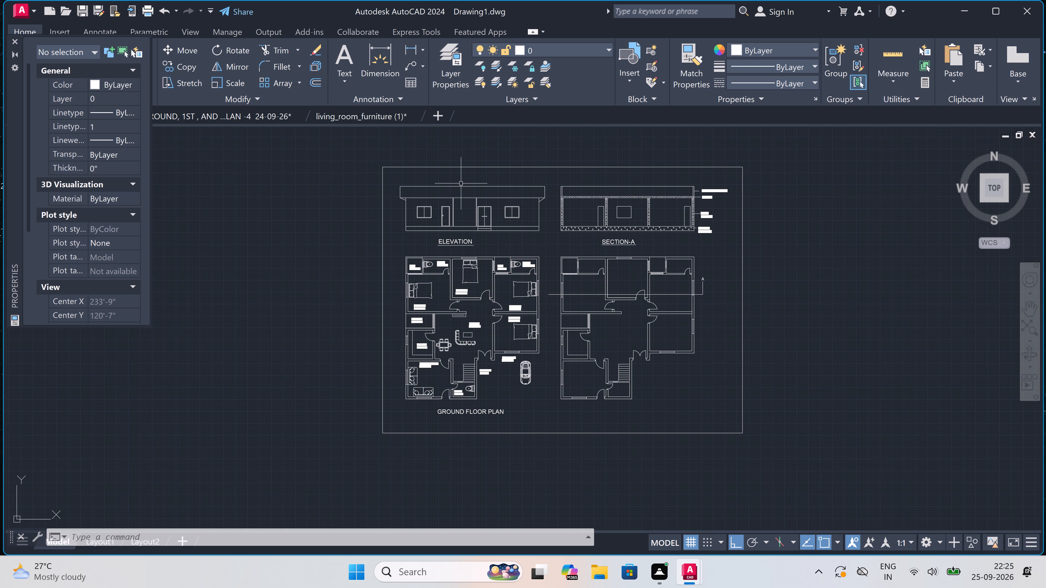
scroll(461, 184, down, 2)
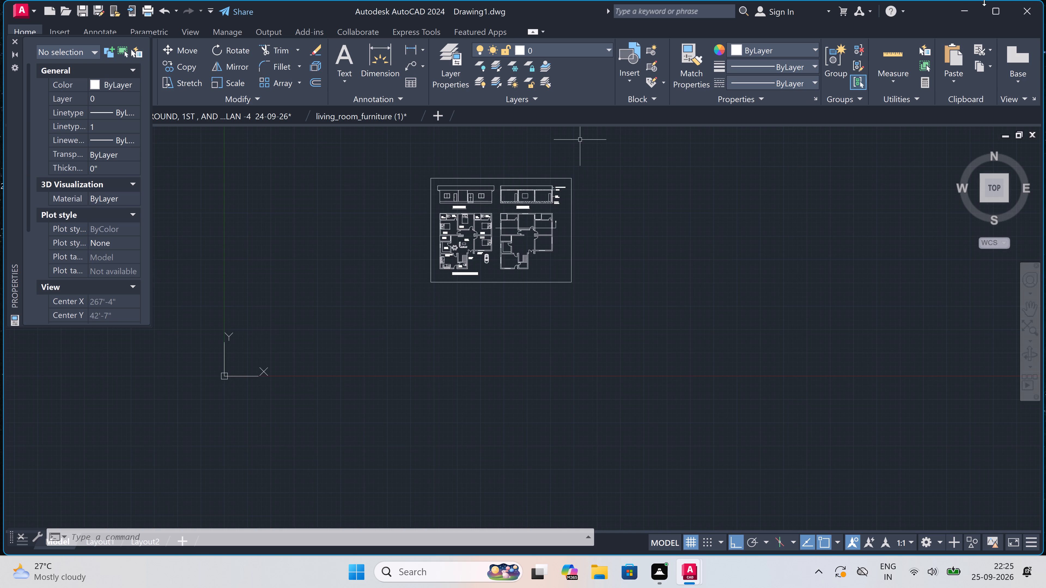
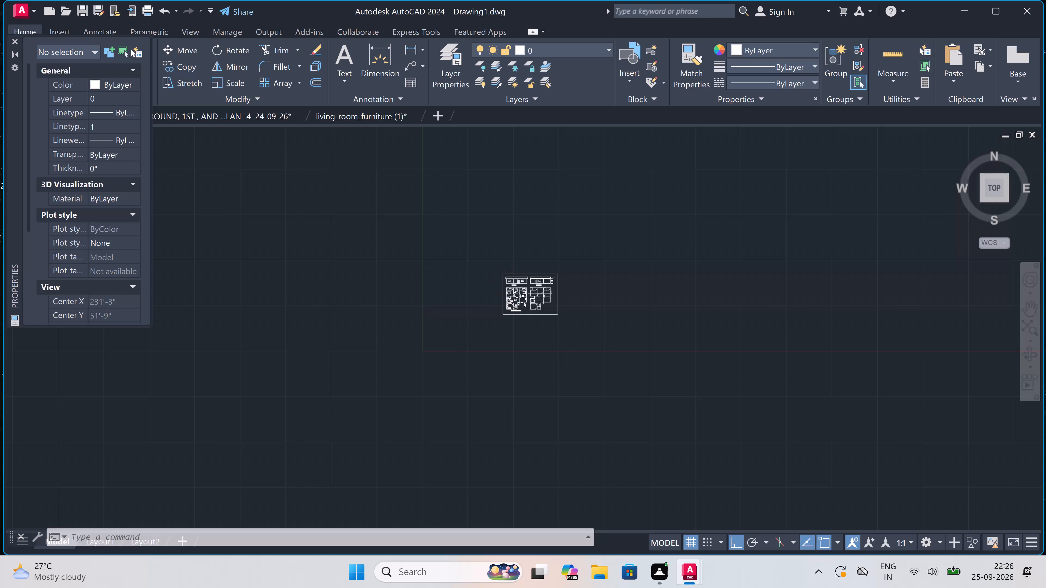
Review the bordered sheet, checking the elevation and Section-A above the floor plans.
scroll(515, 271, up, 2)
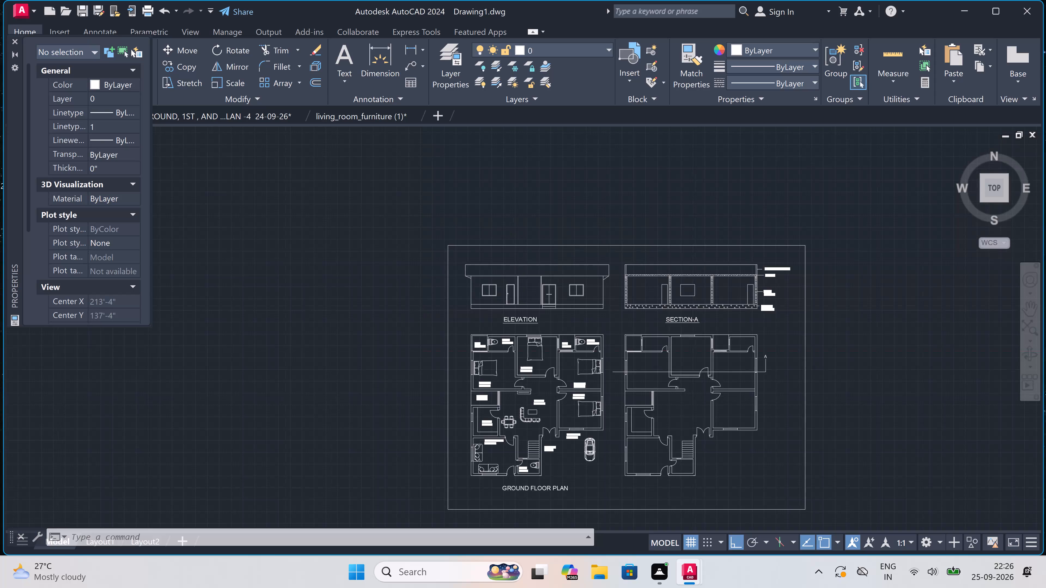
scroll(515, 271, up, 1)
scroll(514, 272, down, 3)
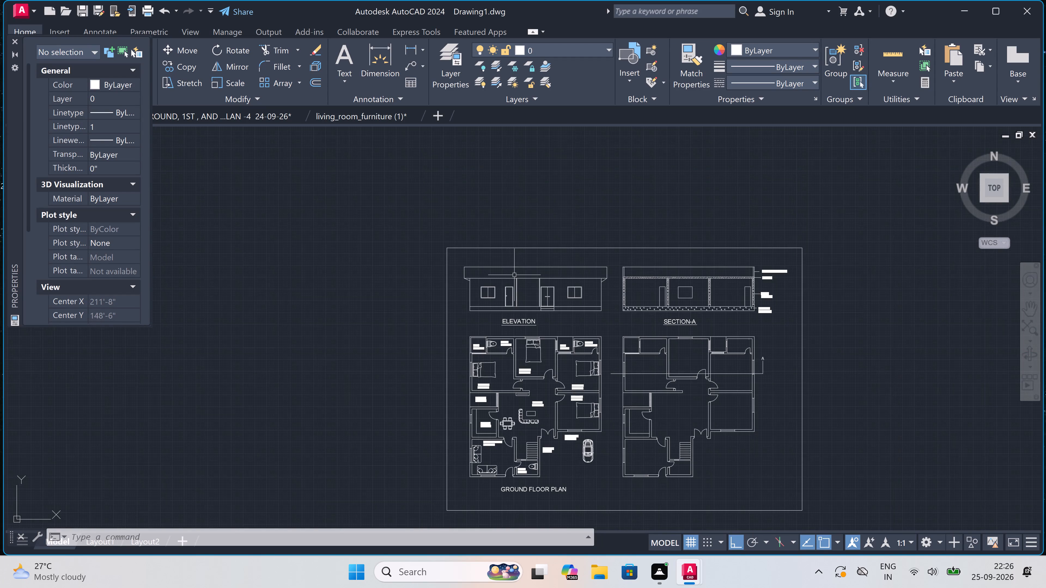
scroll(628, 309, up, 3)
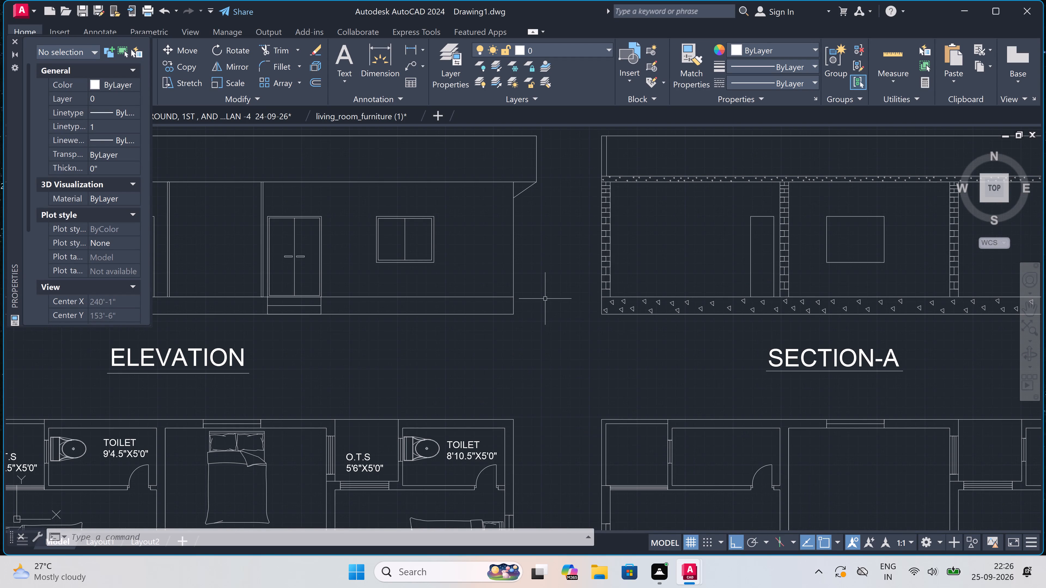
scroll(545, 299, down, 2)
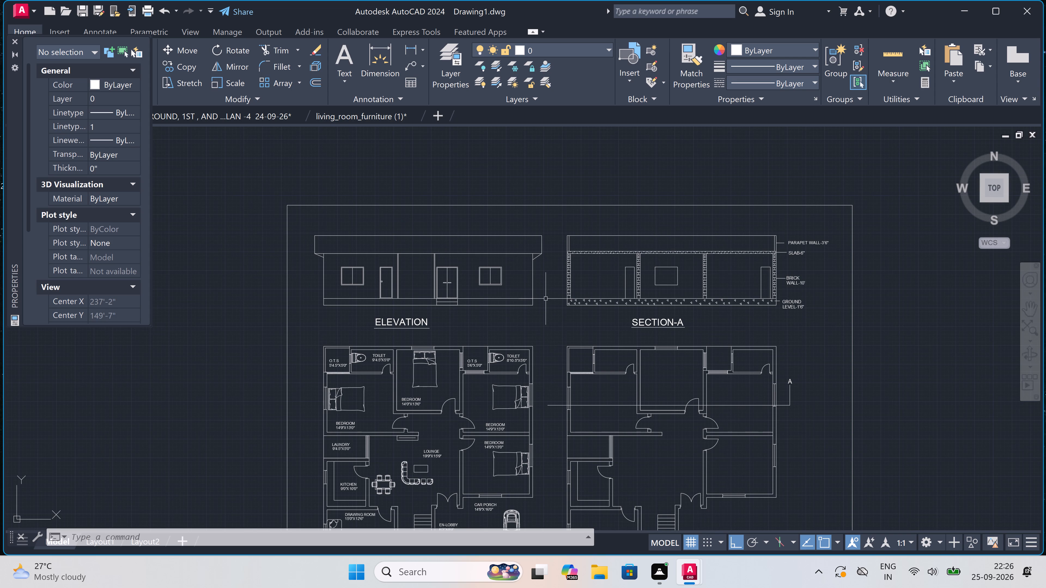
scroll(550, 292, down, 1)
Draw a door-width entrance step rectangle below the elevation's single door, from the door's bottom corner down to the ground line.
scroll(431, 294, up, 3)
scroll(468, 303, up, 3)
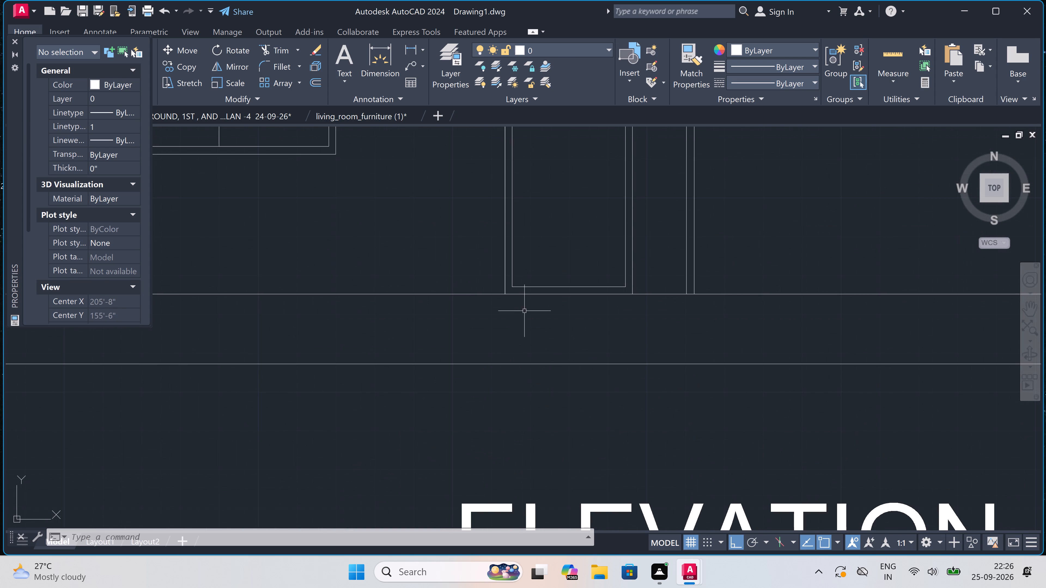
text(REC)
key(space)
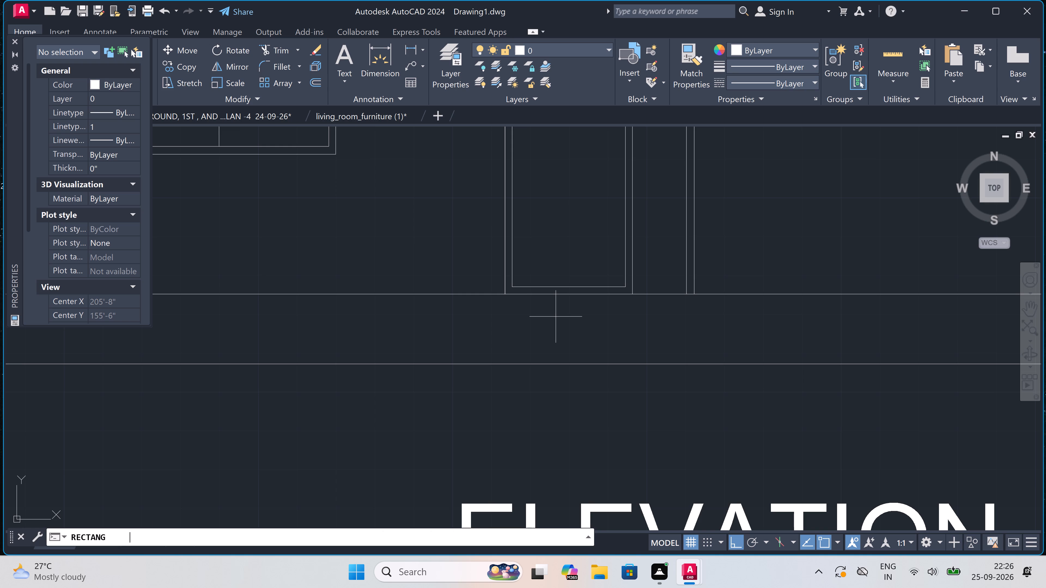
click(502, 294)
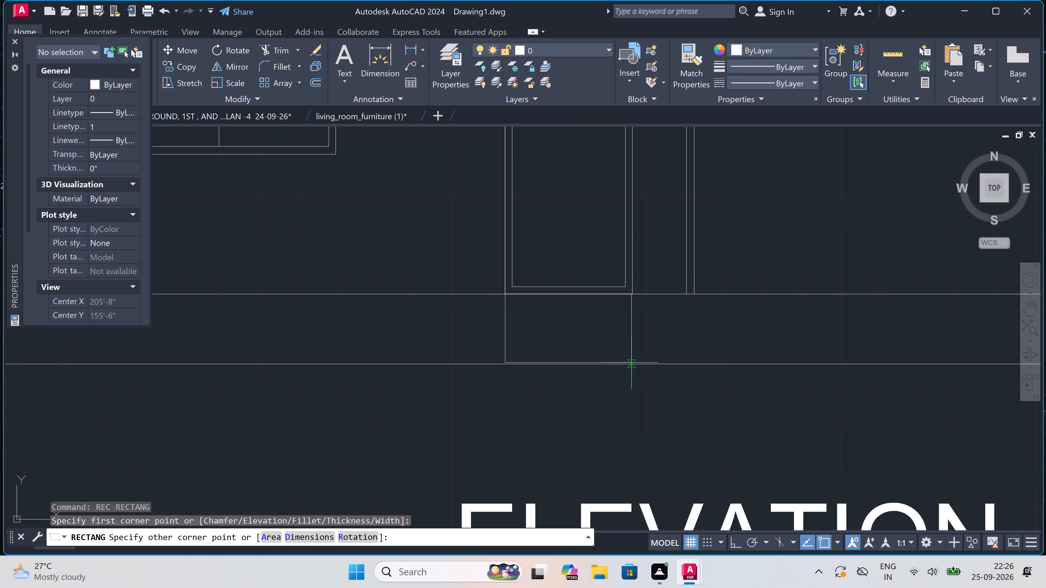
scroll(632, 363, up, 1)
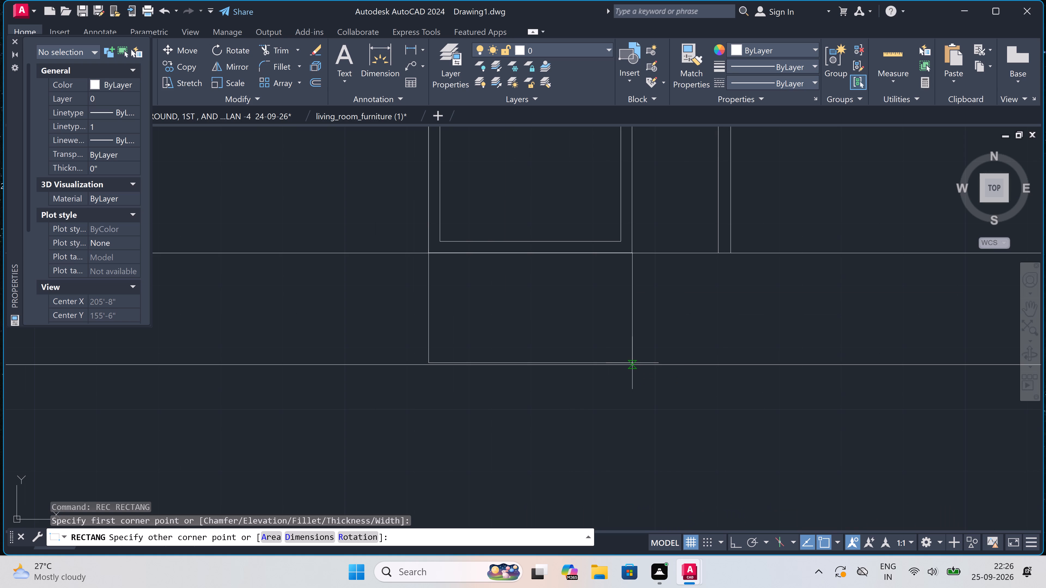
scroll(632, 362, up, 1)
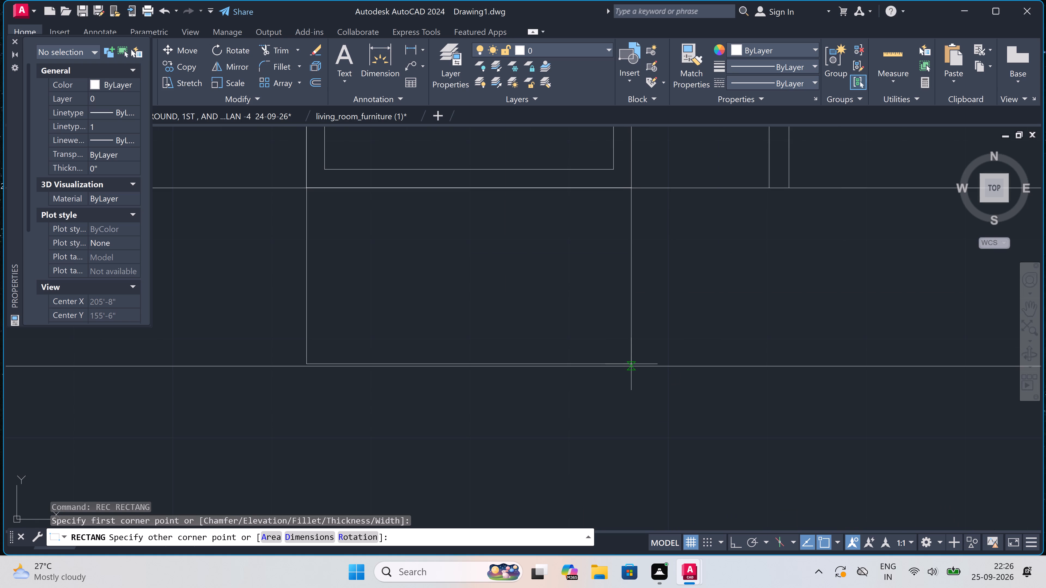
click(631, 364)
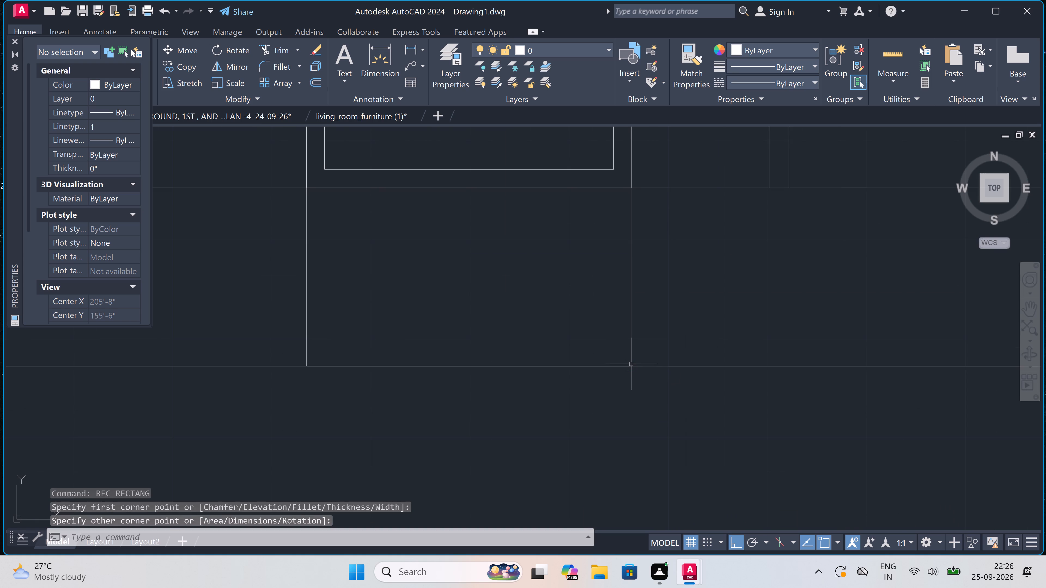
Draw a horizontal tread line across the new step rectangle, joining the midpoints of its two vertical sides.
text(L)
key(space)
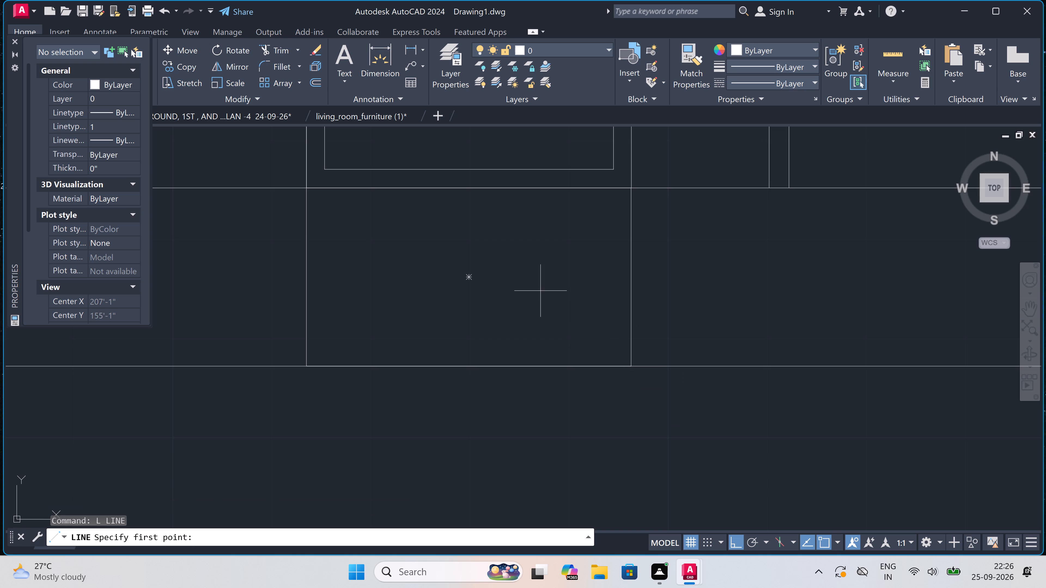
click(309, 277)
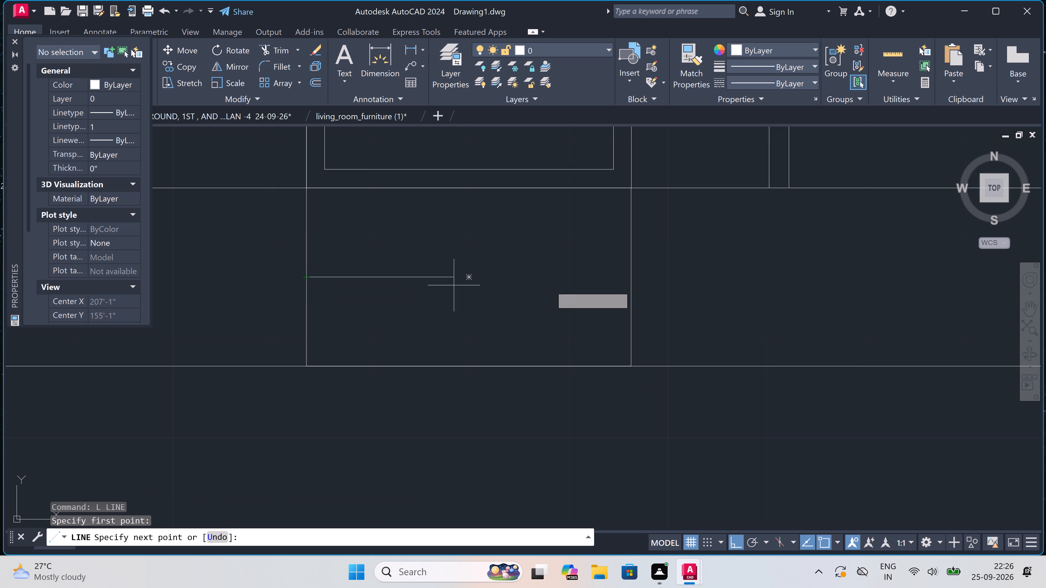
click(630, 280)
key(Escape)
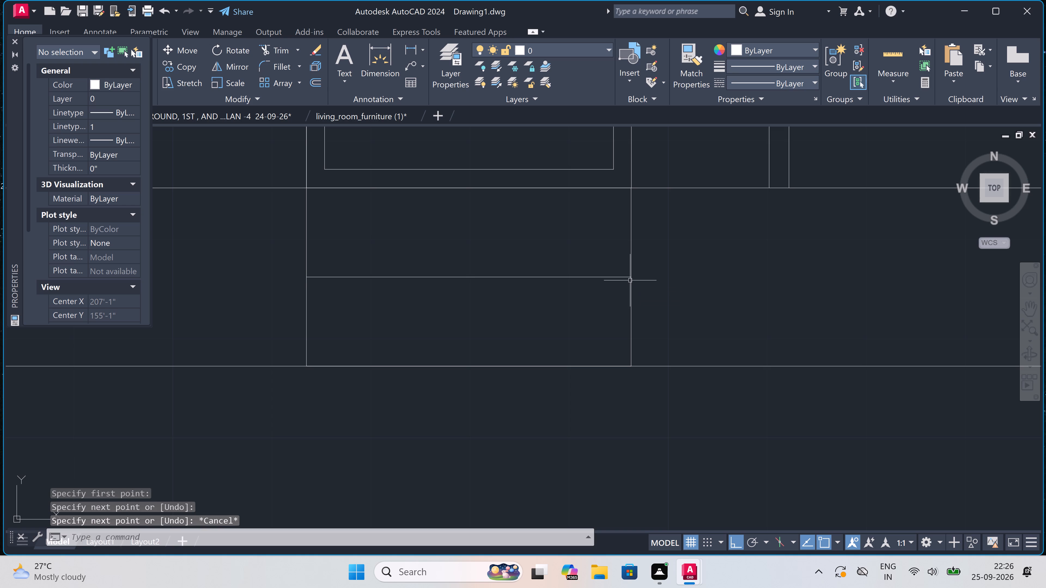
Examine the elevation's doors, entrance steps and windows within the whole sheet.
scroll(589, 288, down, 9)
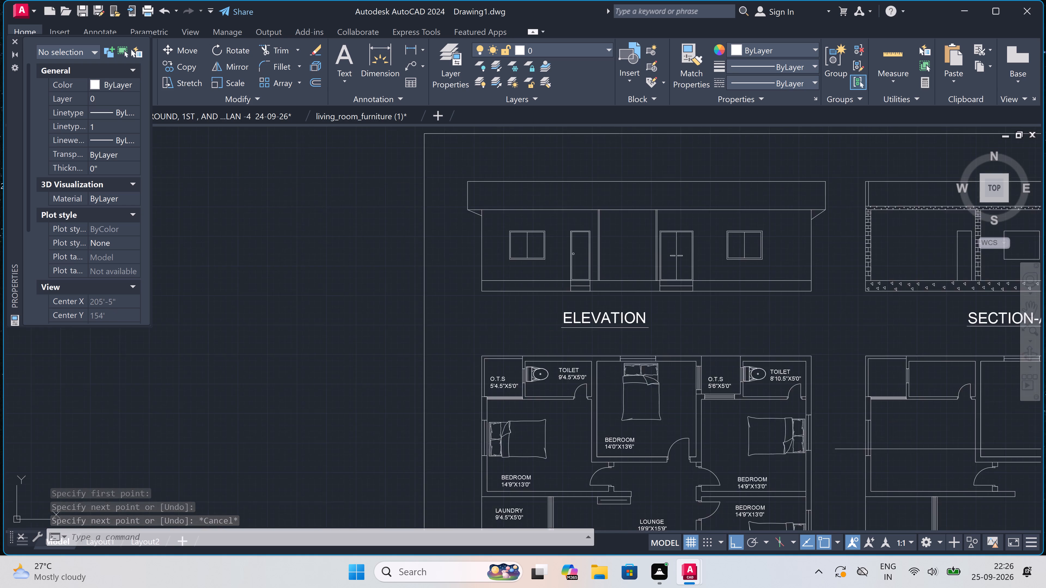
scroll(588, 286, down, 2)
scroll(657, 270, up, 2)
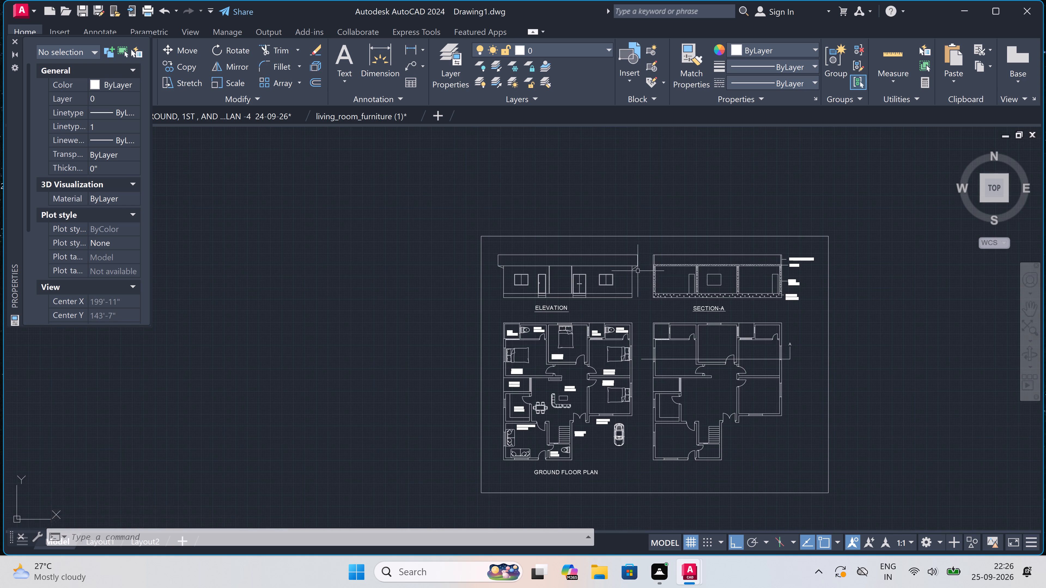
scroll(637, 271, up, 1)
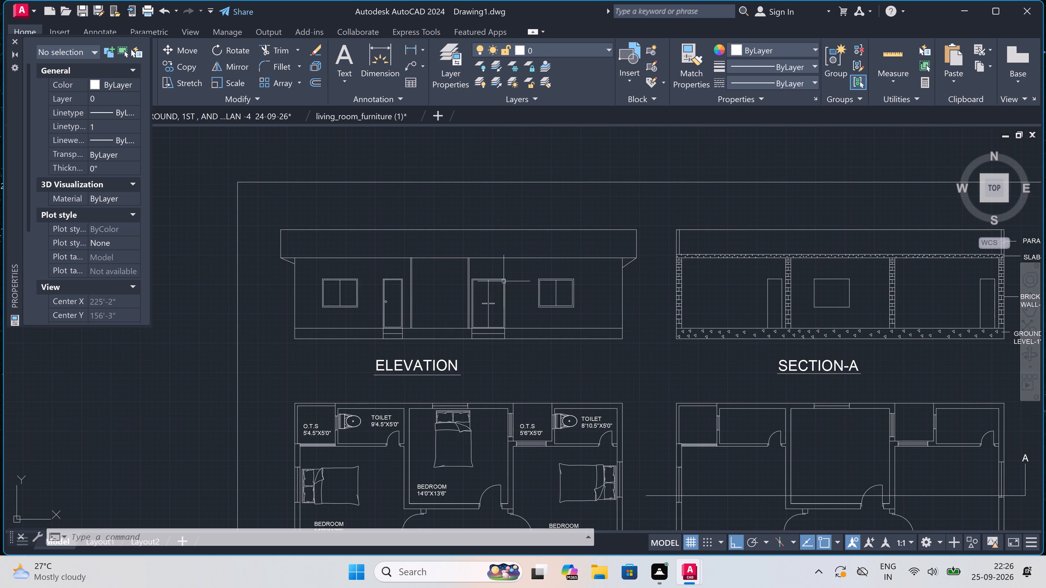
scroll(481, 292, down, 1)
scroll(511, 288, up, 3)
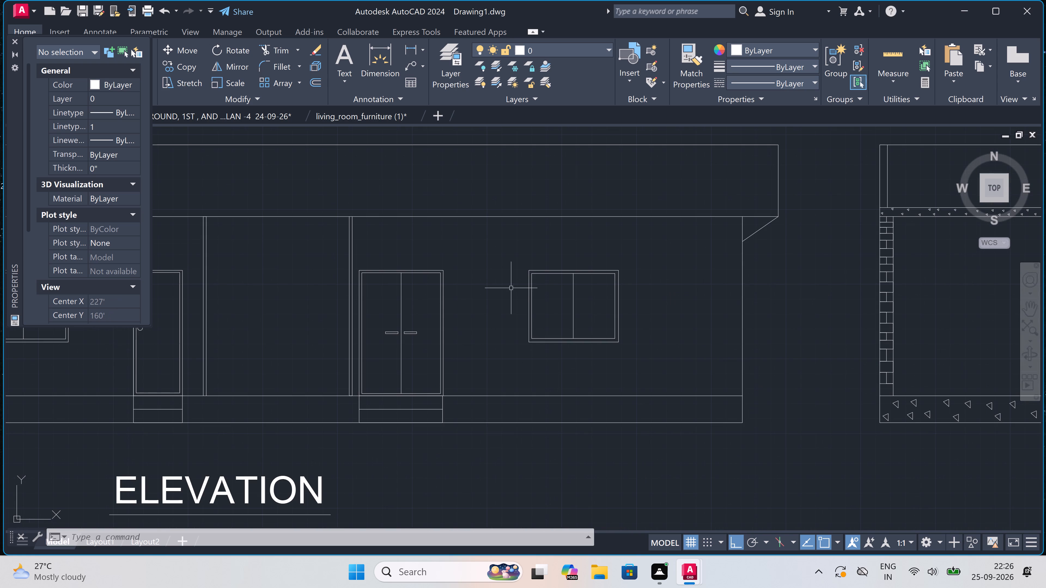
With Ortho off, draw a slanted glass line in the right-hand pane of the elevation's window beside the double door.
scroll(591, 297, up, 2)
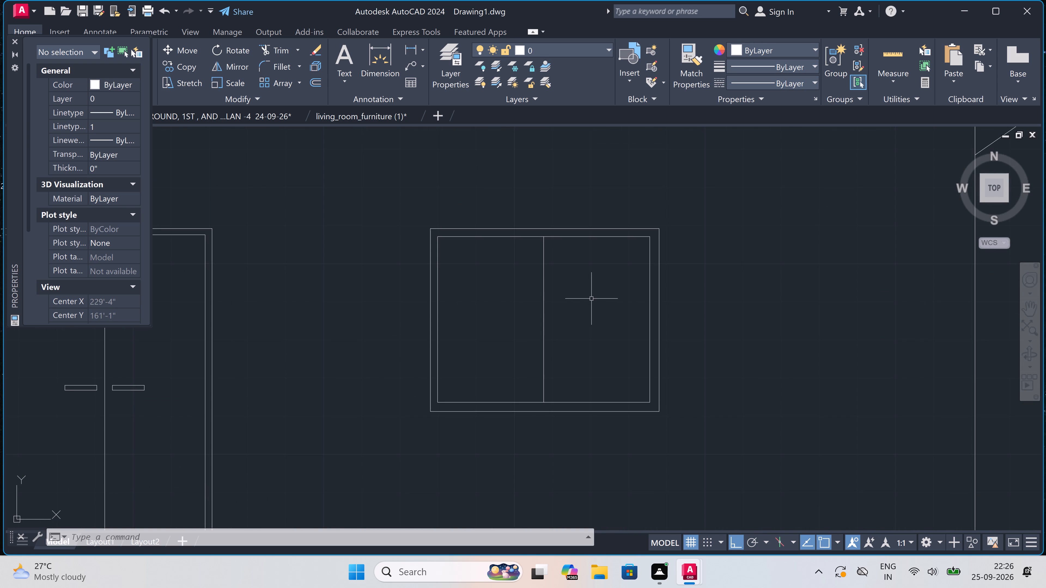
text(L)
key(space)
scroll(591, 298, up, 1)
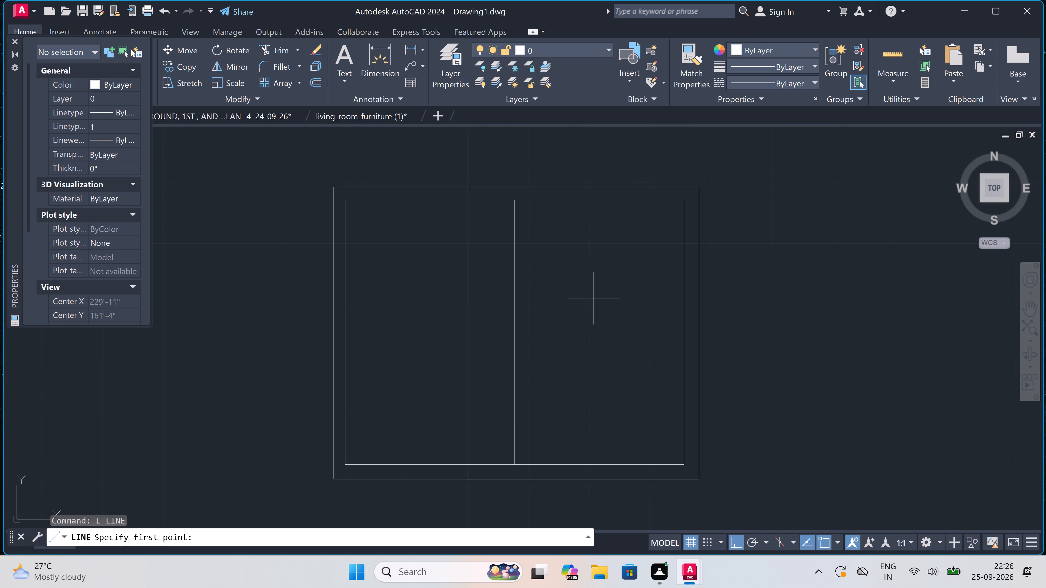
click(602, 294)
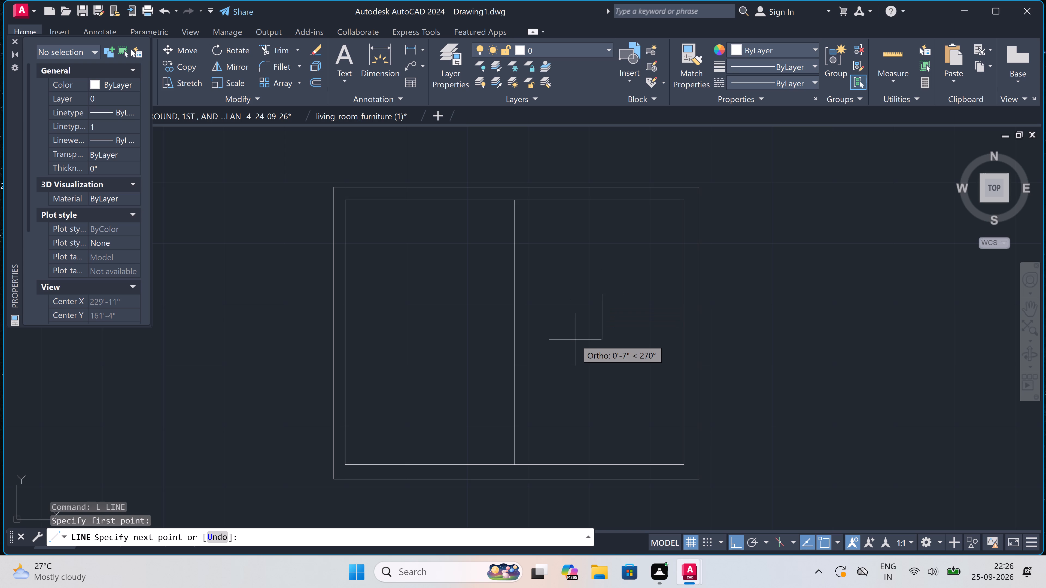
key(F8)
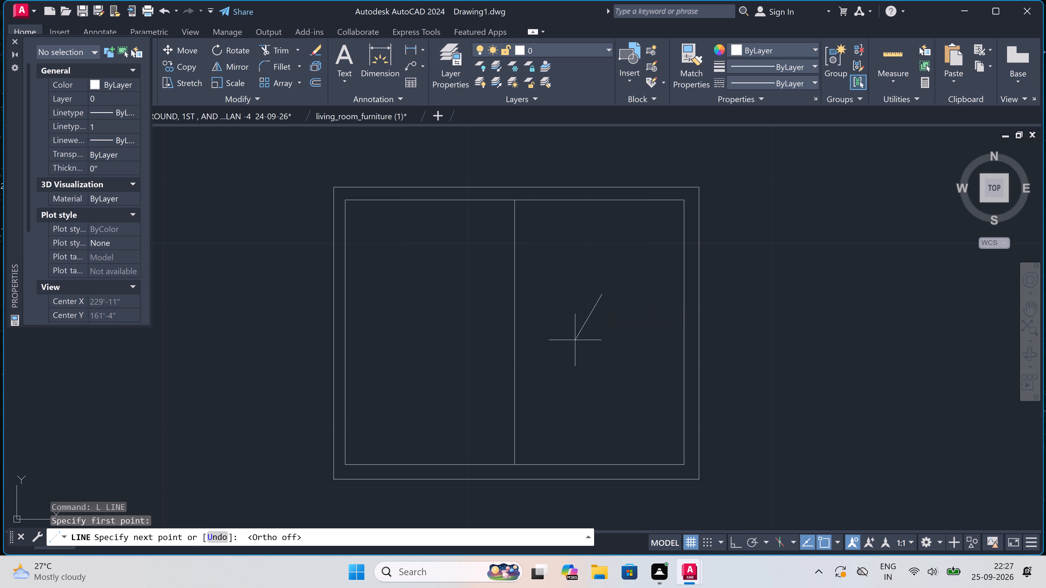
key(Escape)
click(583, 363)
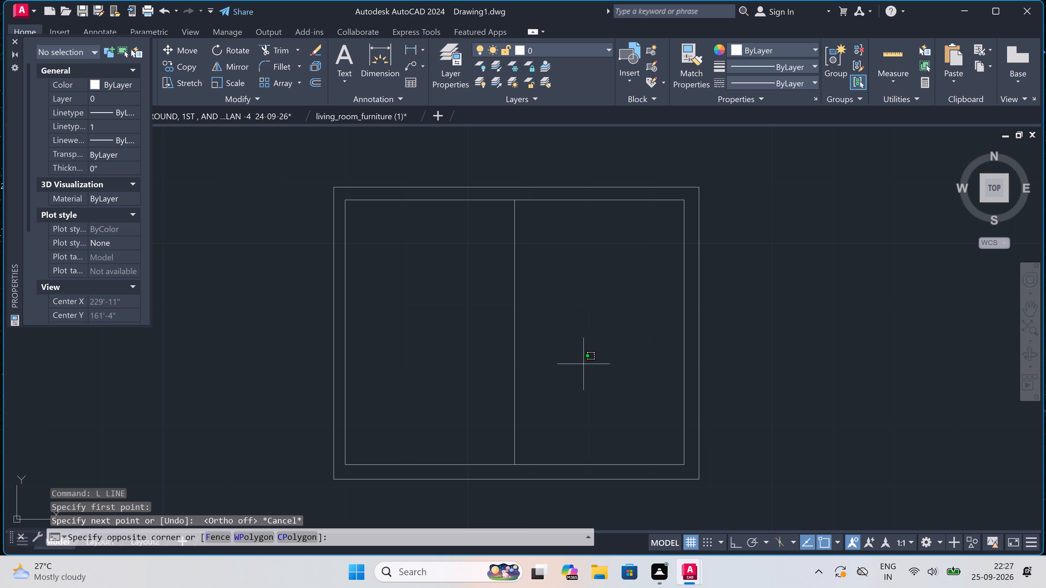
key(Escape)
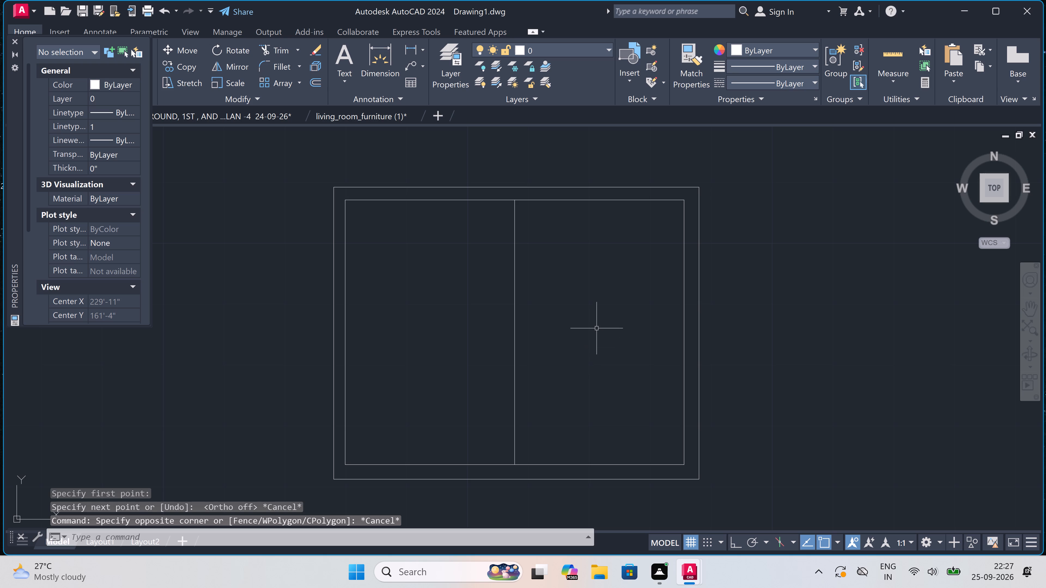
key(l)
key(space)
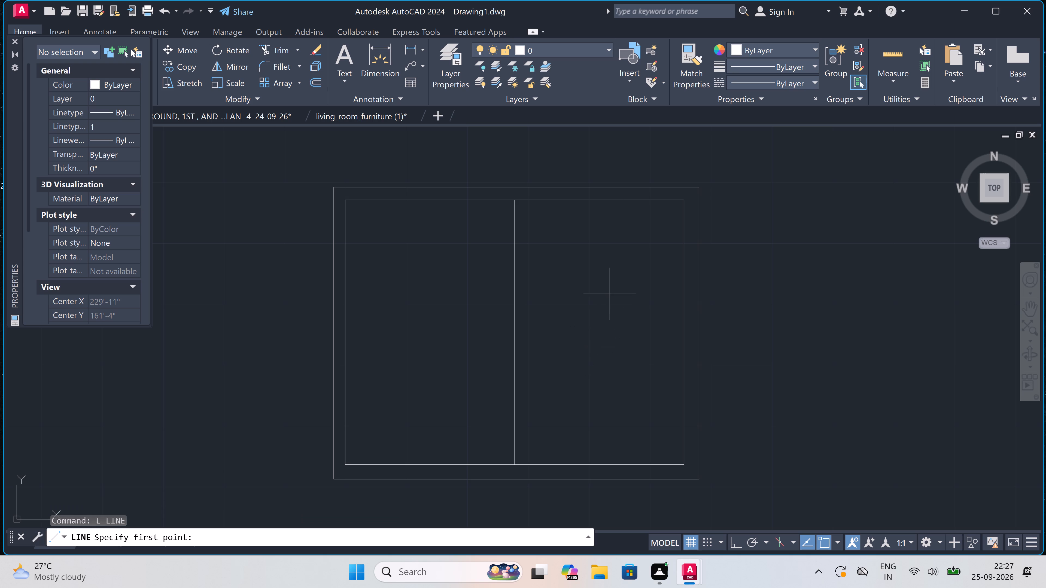
click(609, 296)
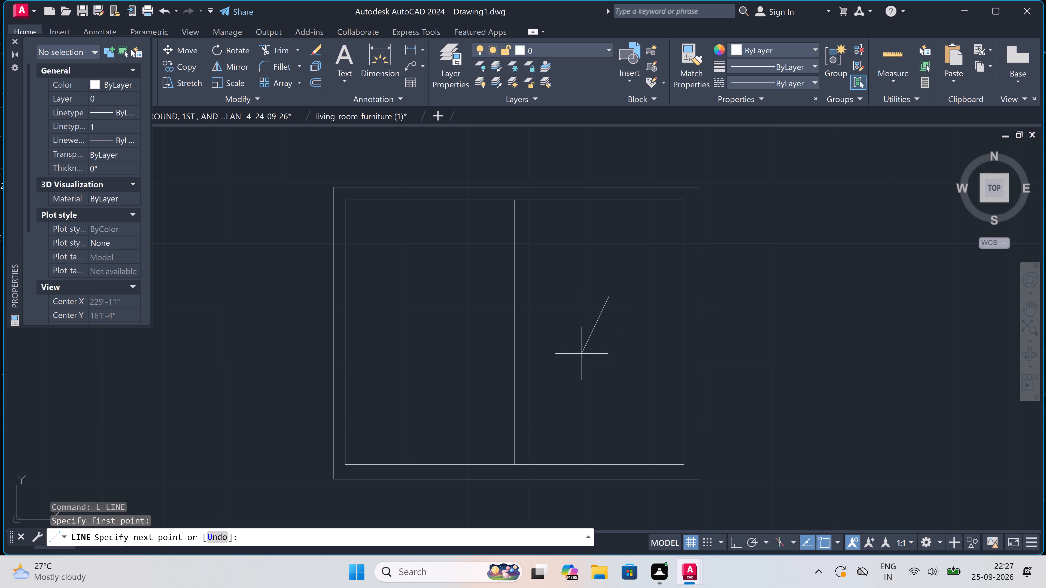
click(583, 355)
key(Escape)
Draw two shorter slanted glass lines in the same pane, one on each side of the first line.
key(space)
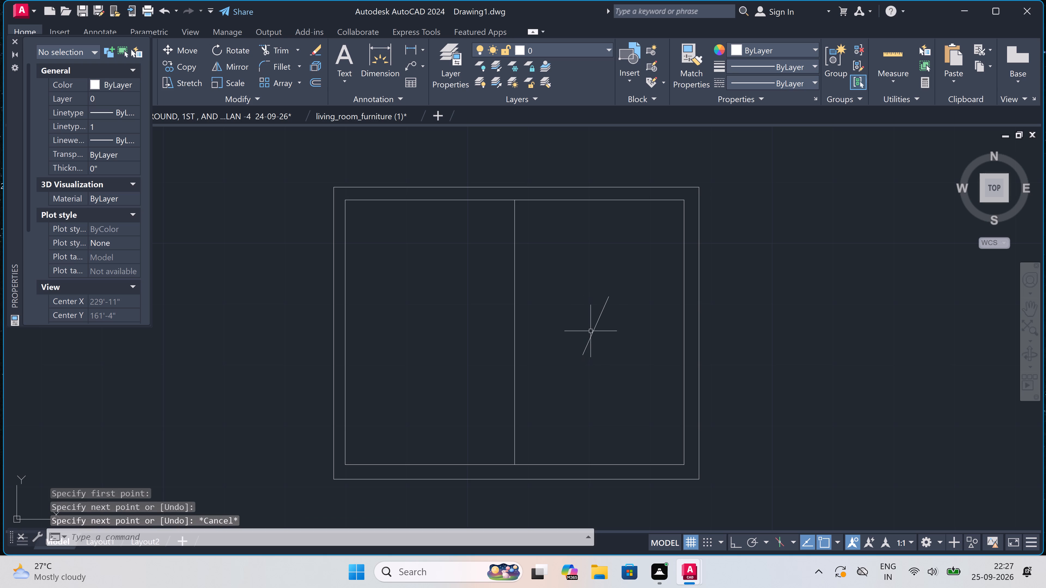
scroll(589, 310, up, 1)
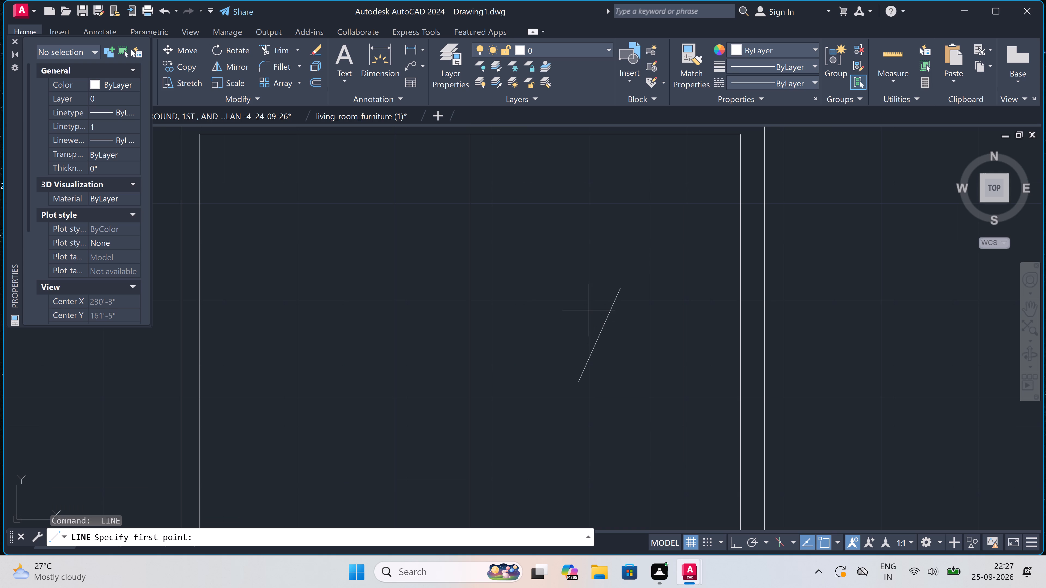
click(589, 311)
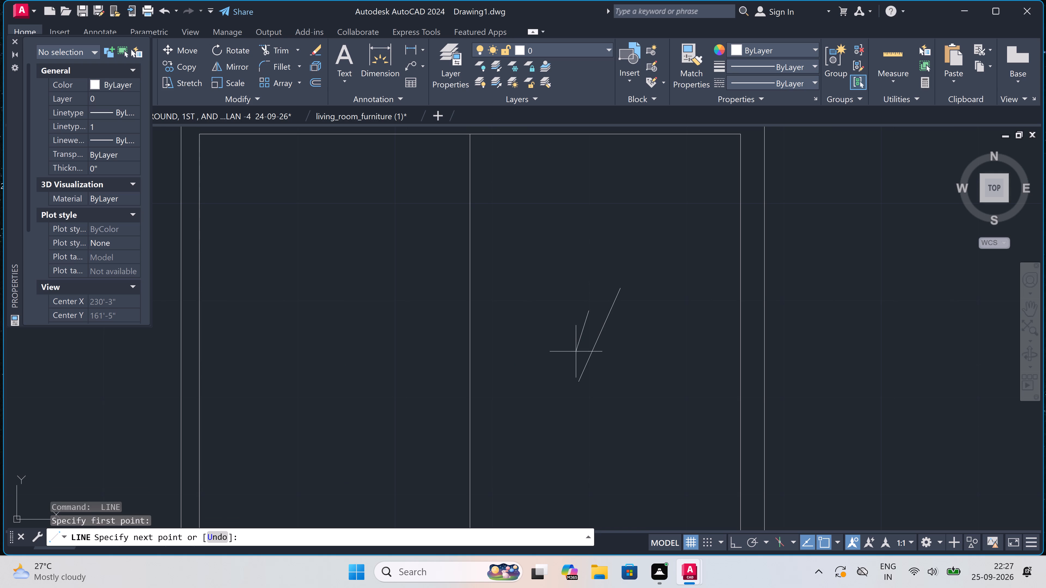
double_click(577, 354)
key(Escape)
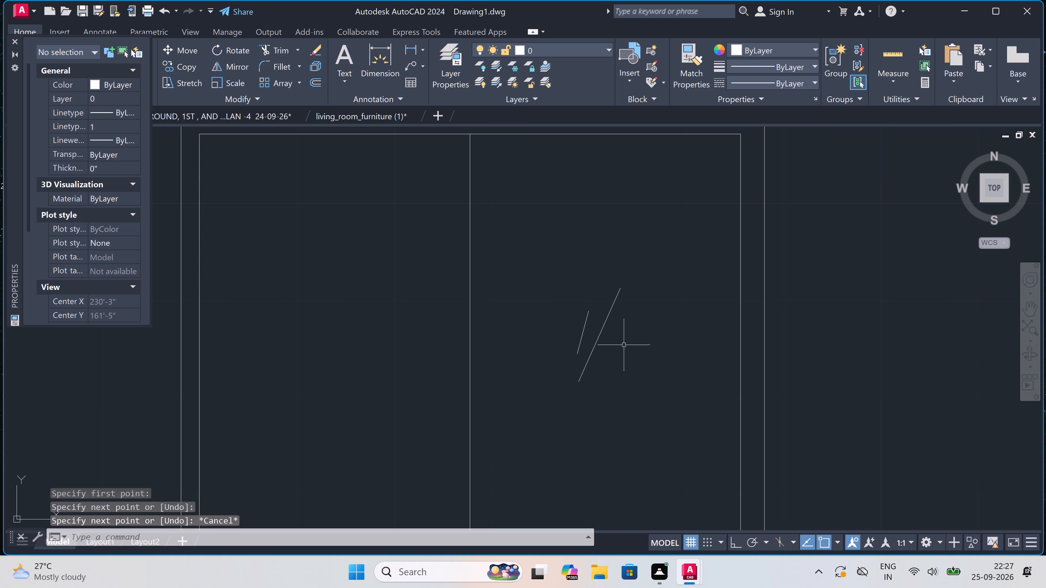
scroll(616, 342, up, 1)
key(space)
click(617, 322)
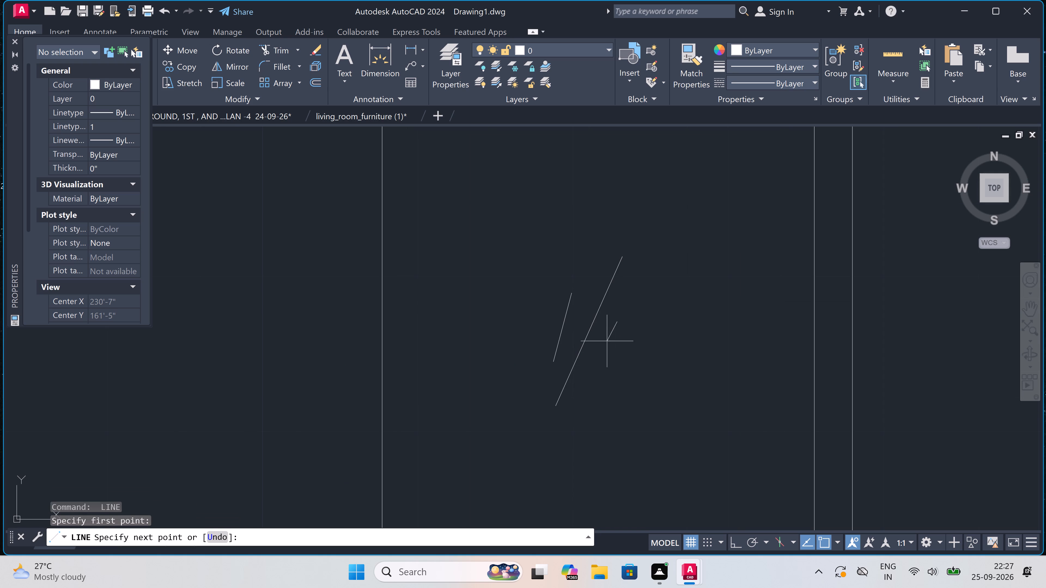
click(596, 387)
key(Escape)
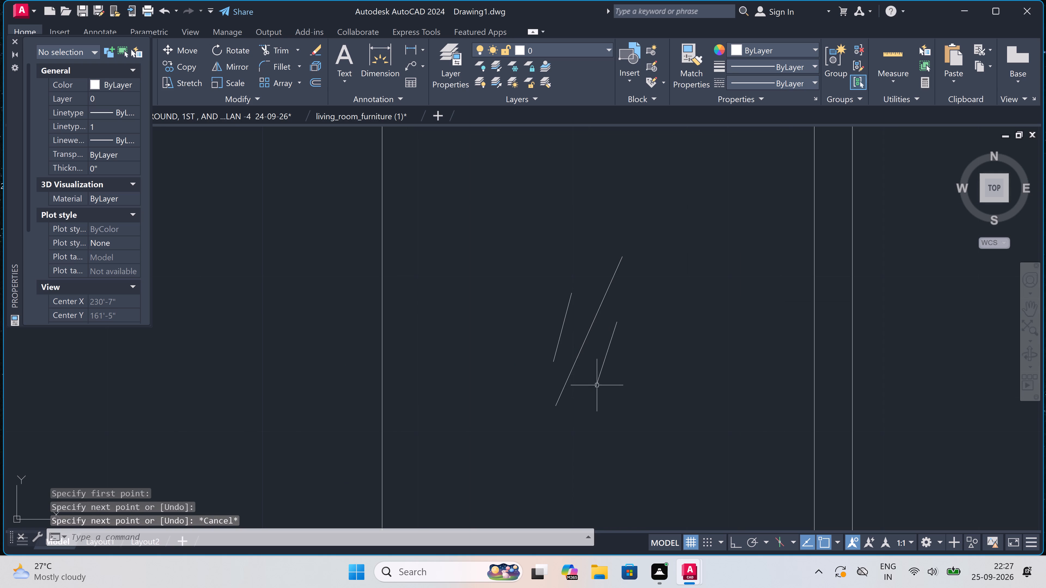
Copy the three slanted glass lines from their midpoint into the other pane of the same elevation window.
drag(658, 217, 658, 226)
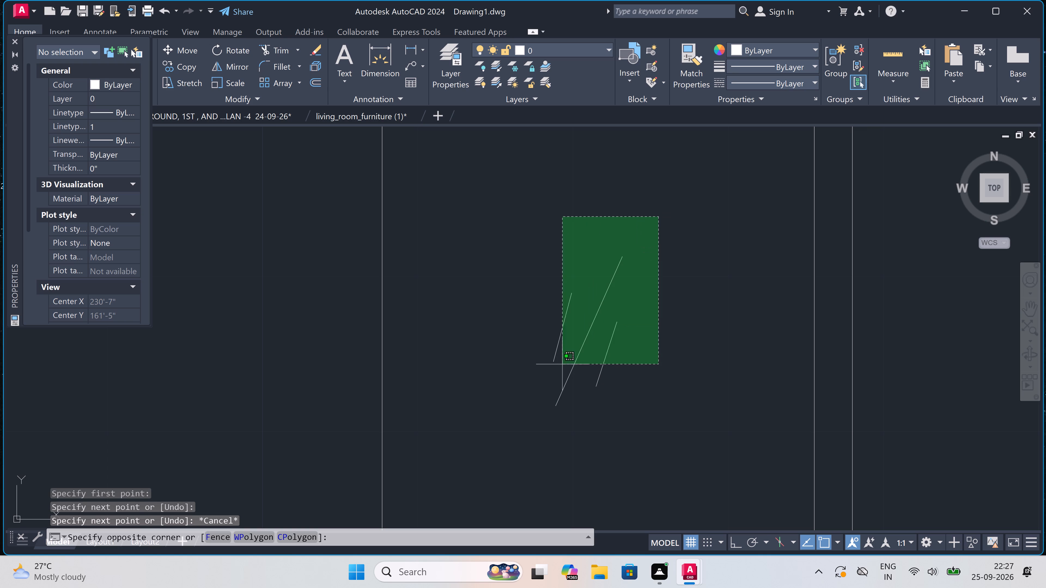
click(536, 412)
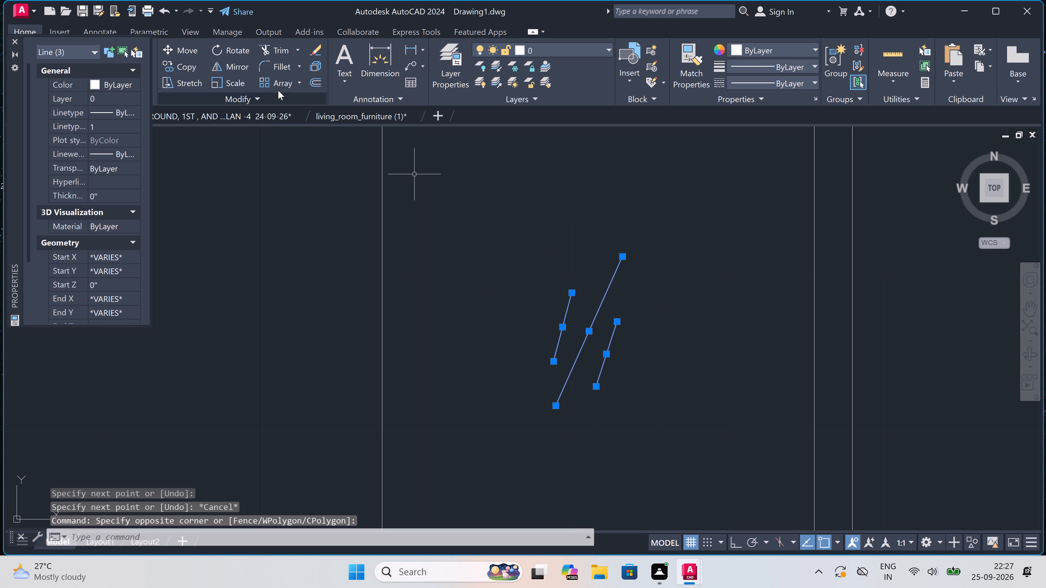
click(182, 61)
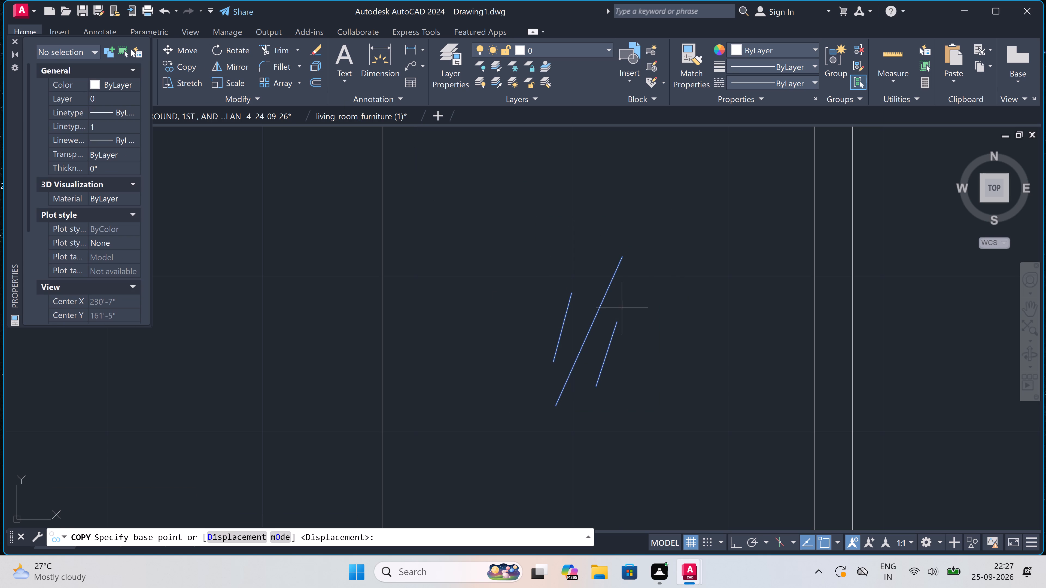
click(585, 335)
scroll(595, 289, down, 2)
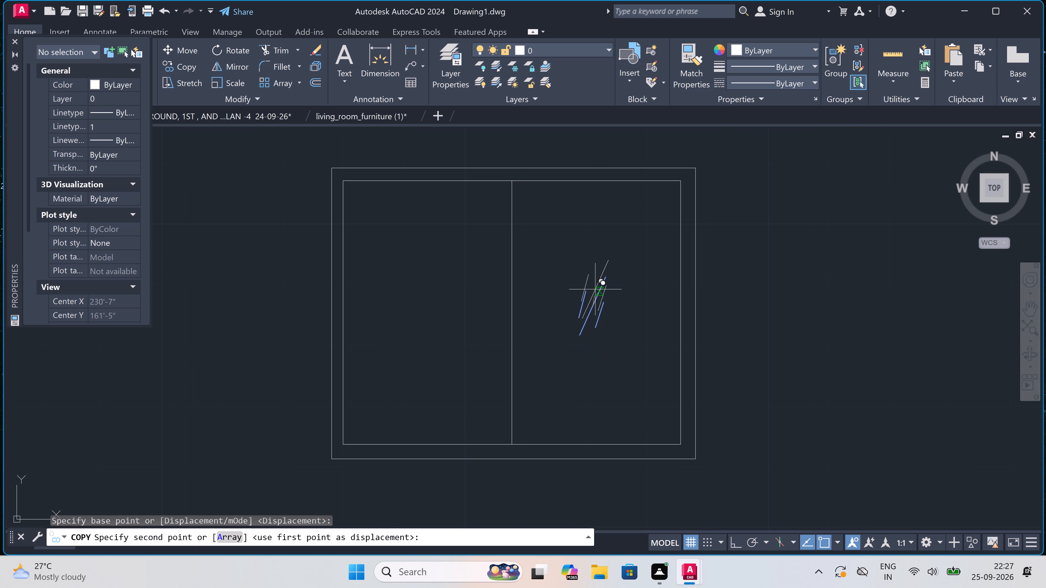
click(430, 308)
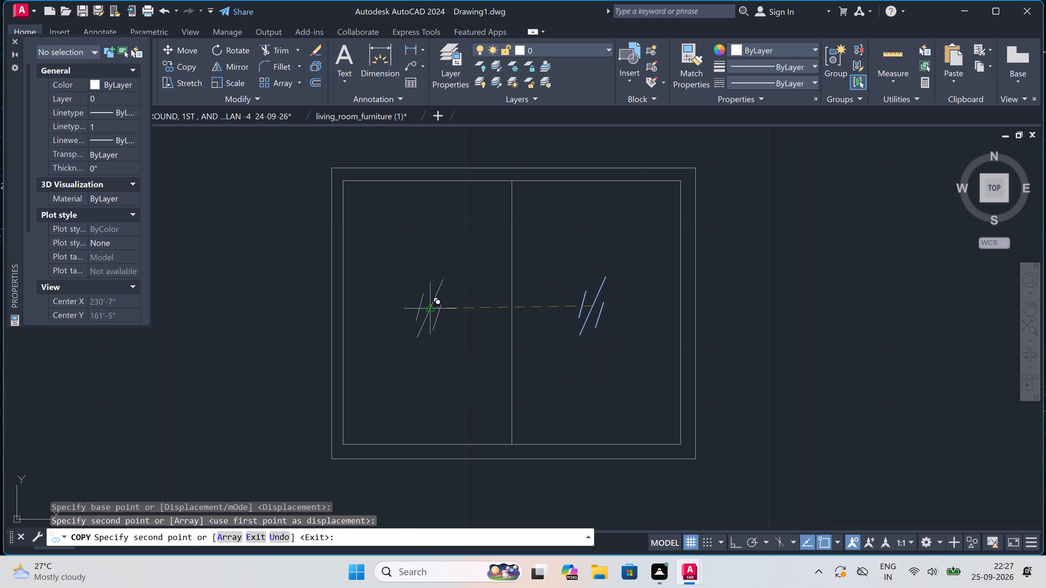
Place two more copies of the glass lines, one in each pane of the elevation window beside the single door.
scroll(430, 308, down, 6)
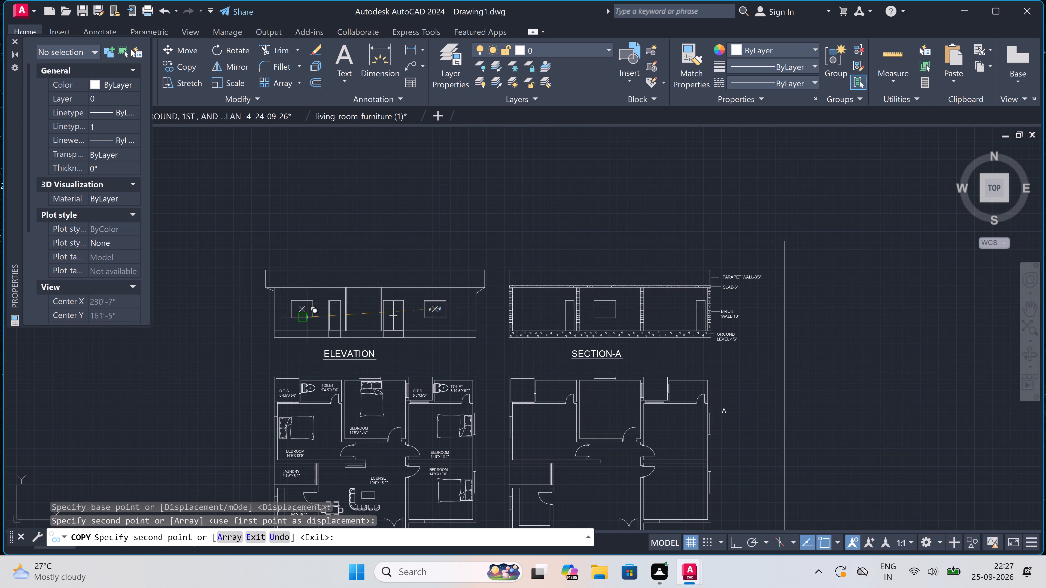
scroll(300, 308, up, 3)
scroll(264, 310, up, 2)
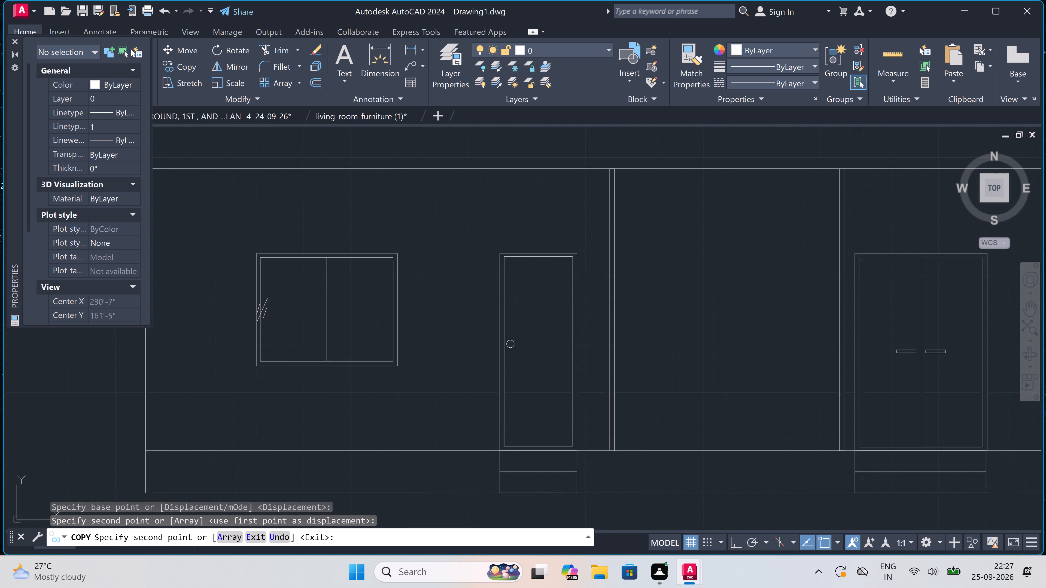
scroll(304, 305, up, 1)
click(308, 304)
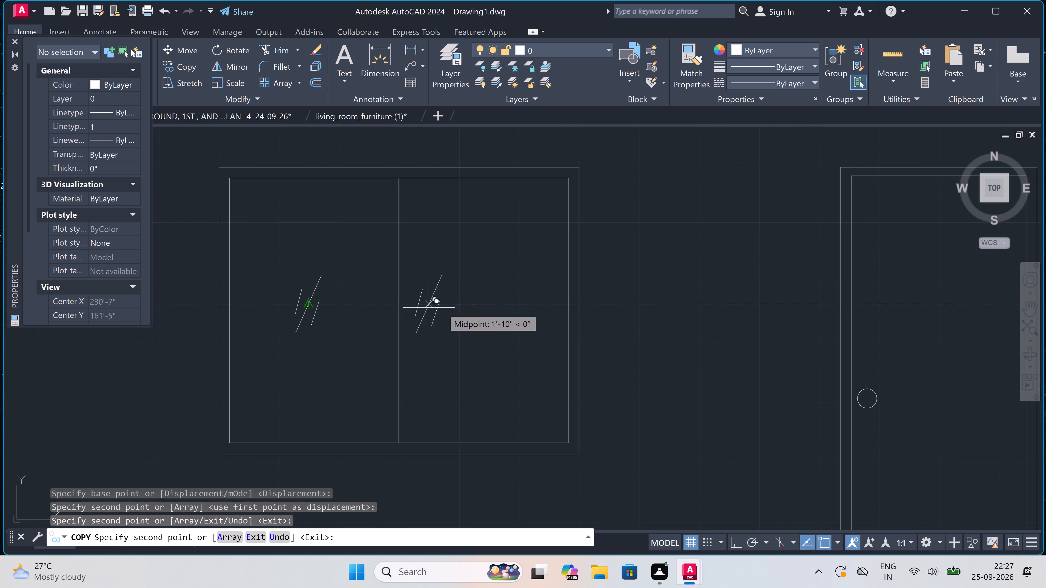
click(468, 306)
Place two copies of the glass lines on the elevation's single door, one above and one below the knob, about 4' apart.
scroll(412, 304, down, 5)
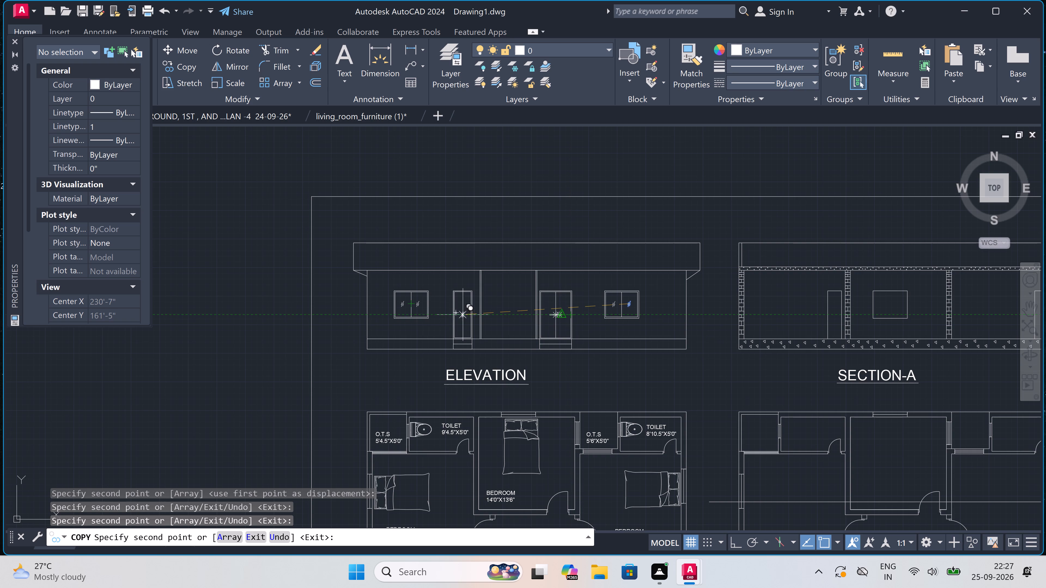
scroll(467, 317, up, 3)
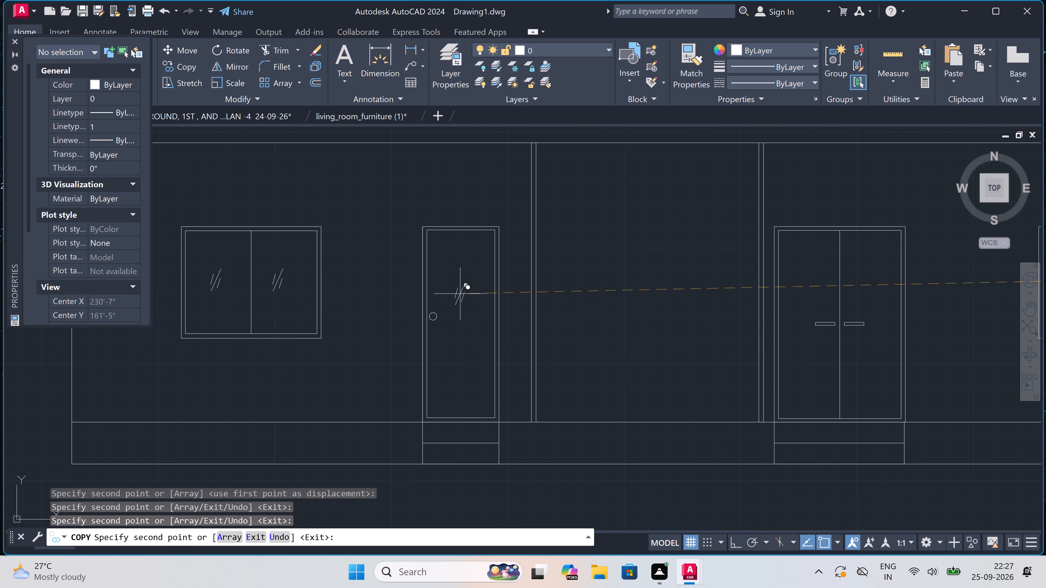
click(462, 267)
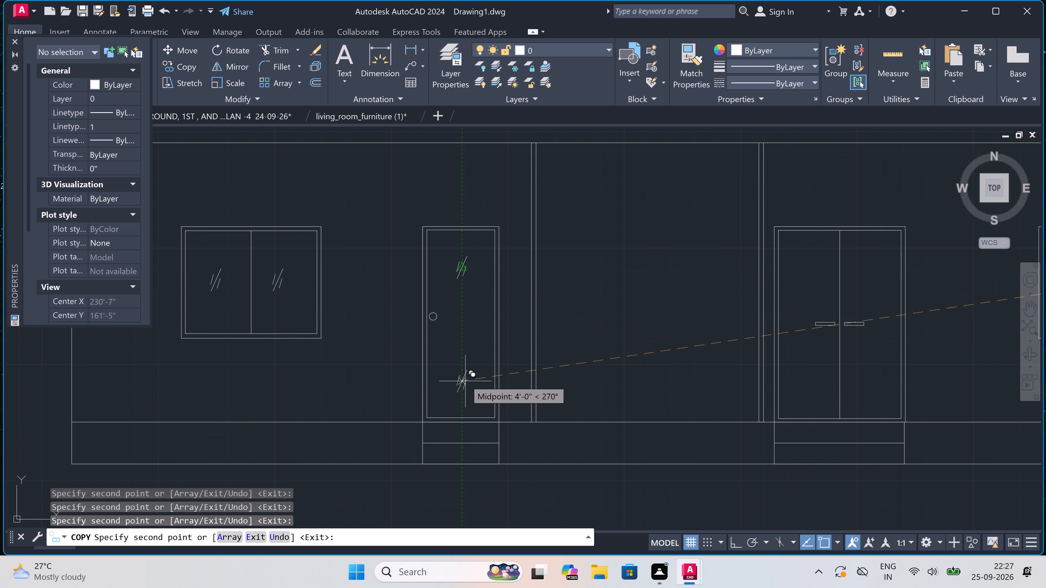
click(465, 381)
Place copies of the glass lines in the upper and lower parts of both leaves of the elevation's double door.
scroll(465, 380, down, 2)
scroll(601, 343, up, 2)
click(598, 335)
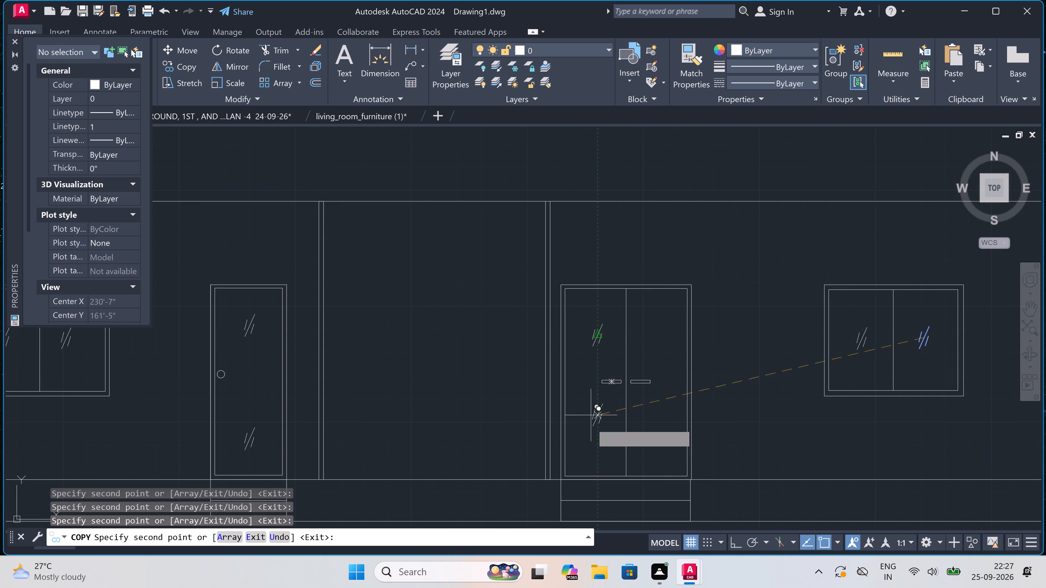
click(595, 433)
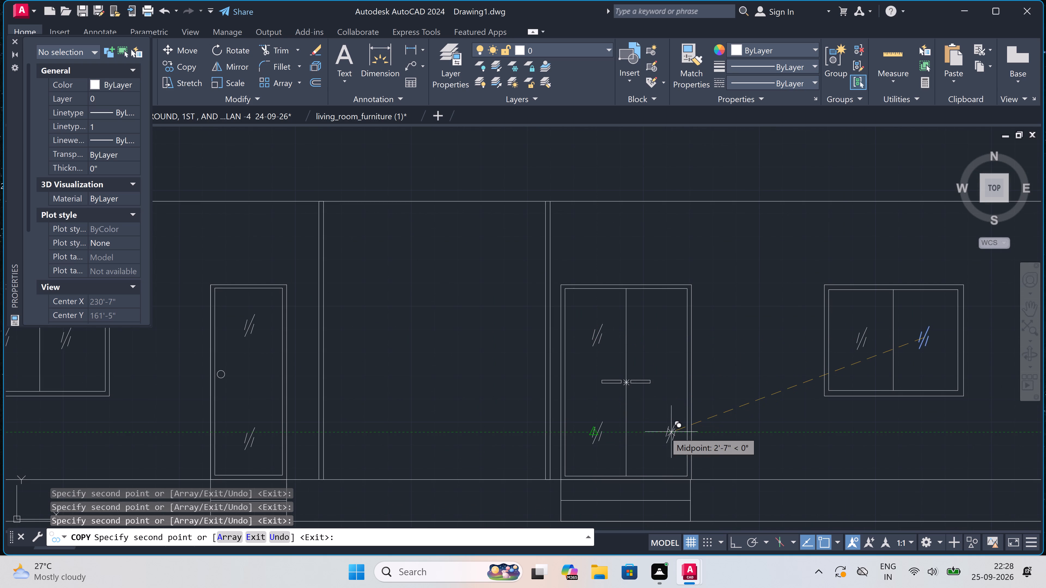
click(662, 433)
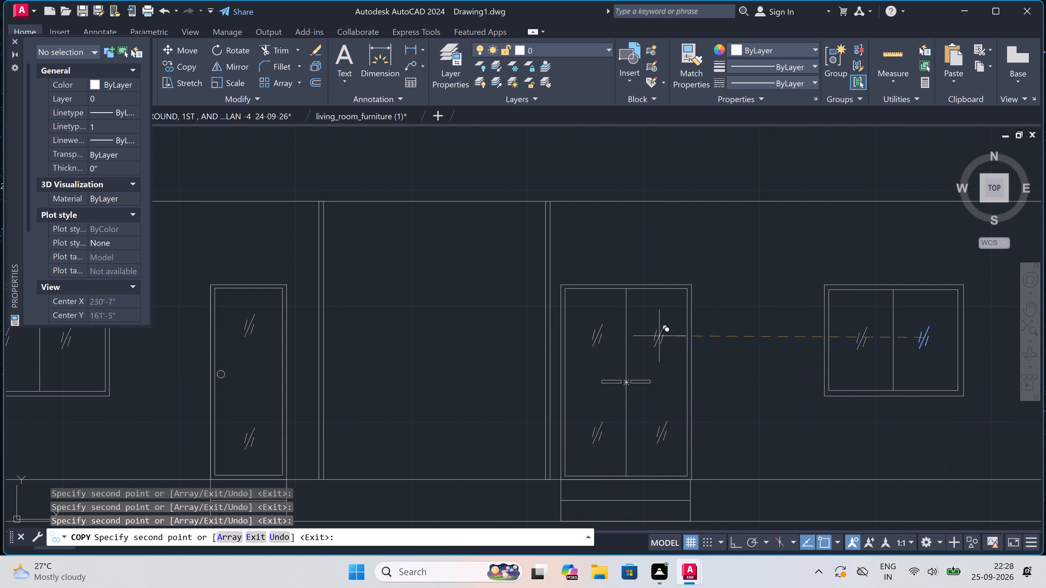
click(659, 335)
key(Escape)
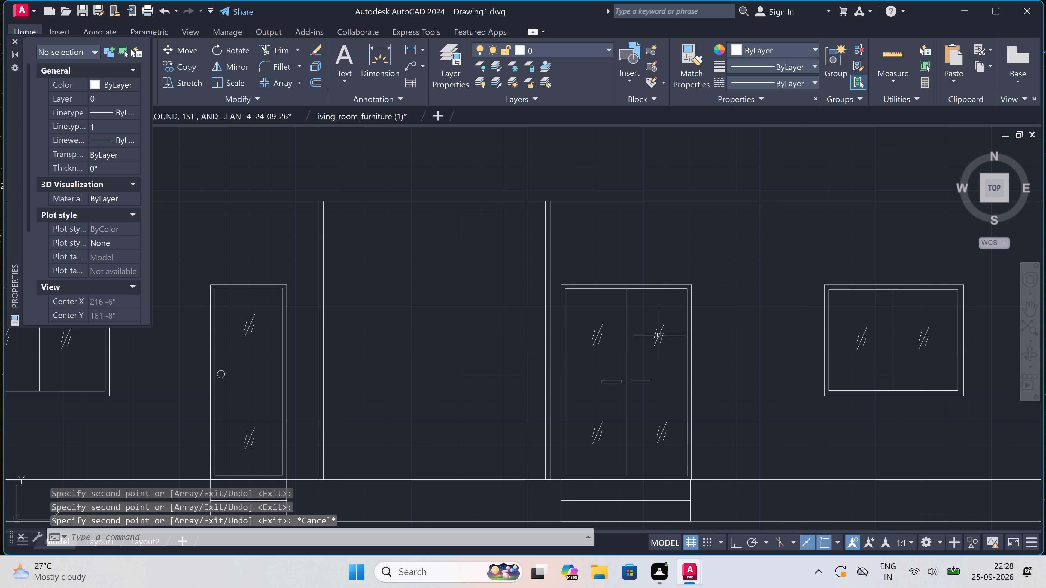
Set up a single-sheet plot with the DWG To PDF.pc3 plotter and ISO A4 (297.00 x 210.00 MM) paper.
scroll(612, 310, down, 5)
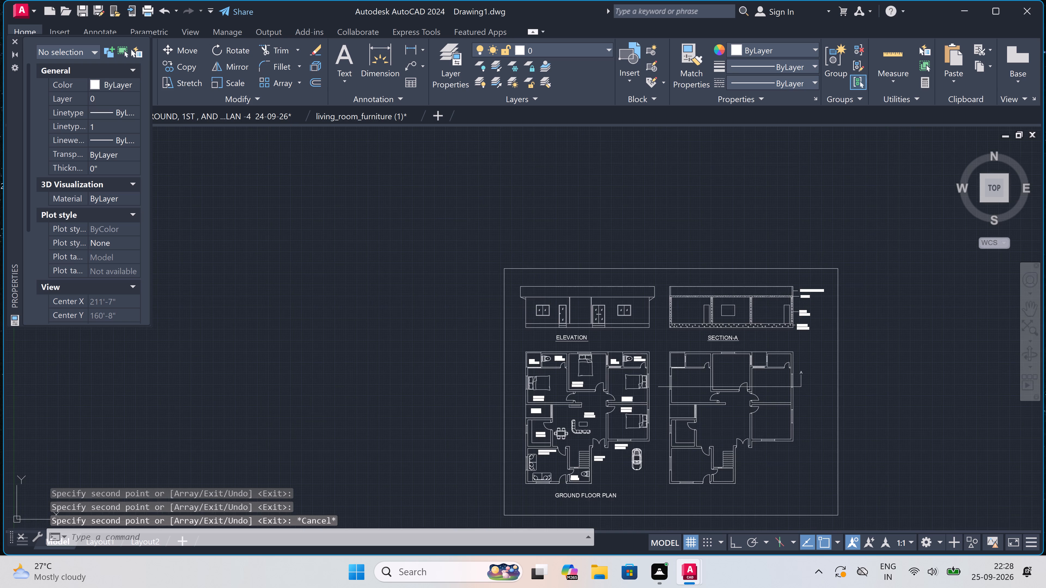
scroll(642, 301, up, 2)
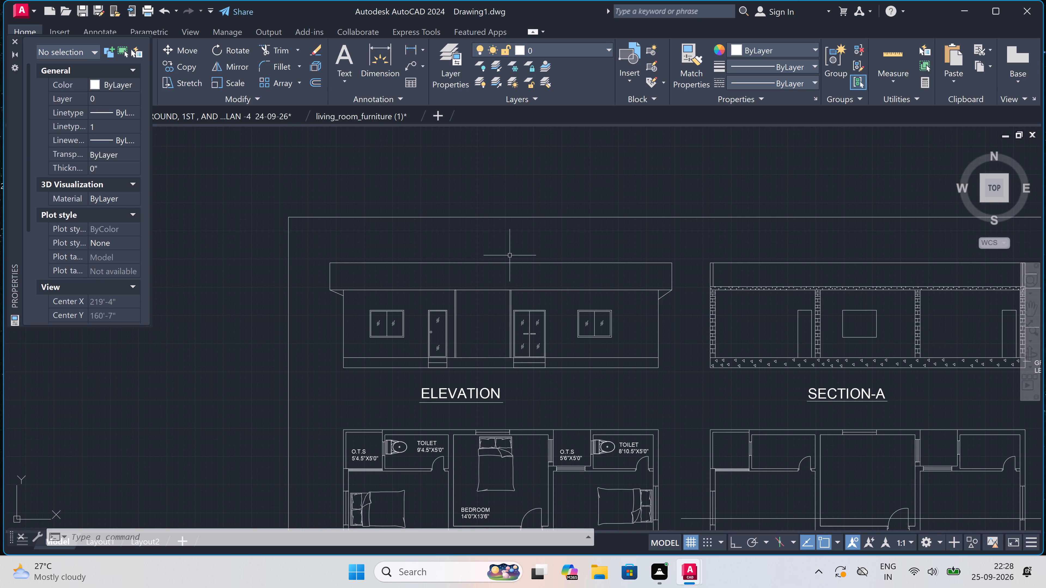
key(ctrl+p)
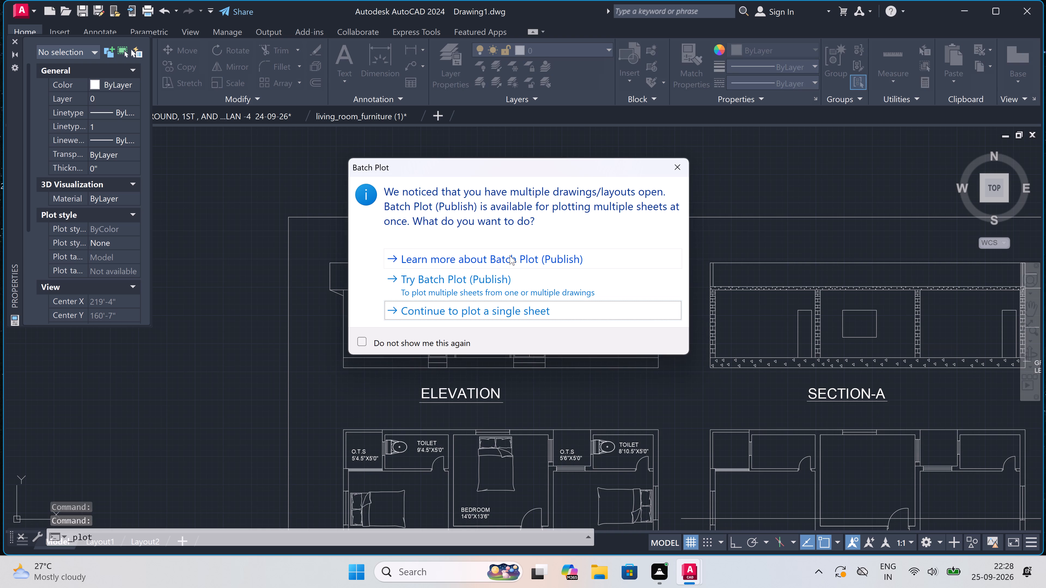
key(Escape)
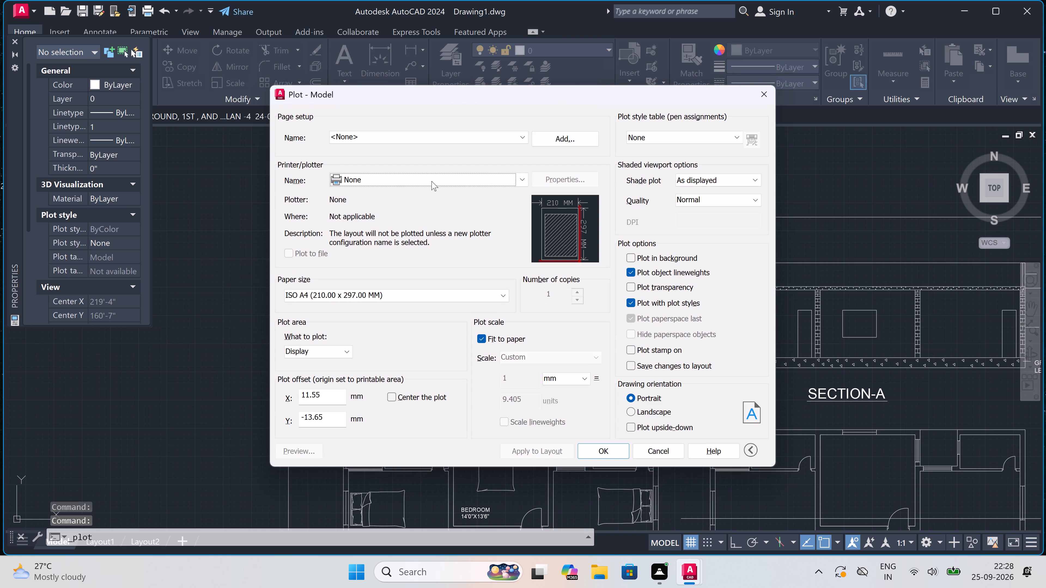
click(442, 176)
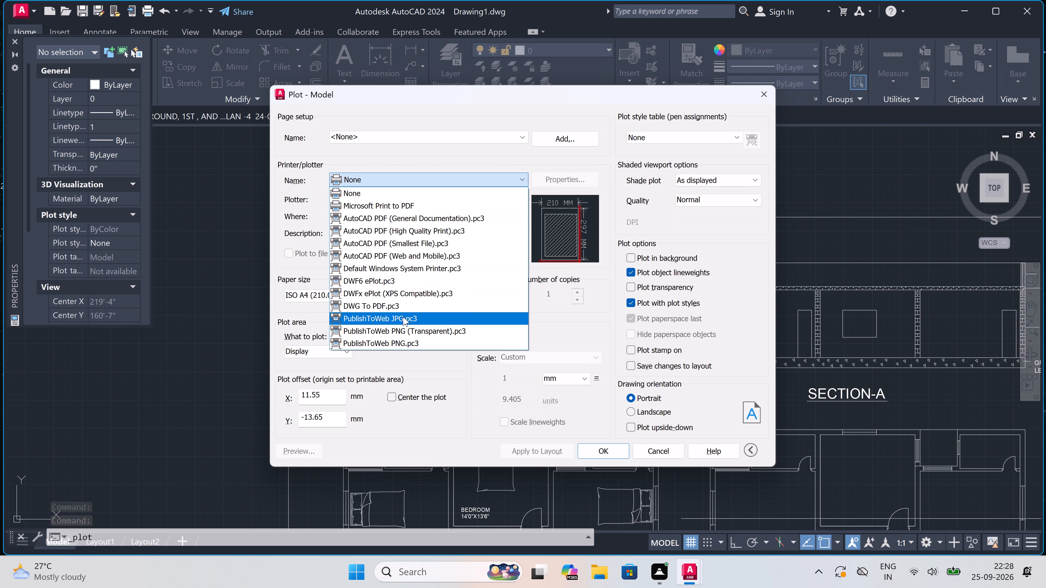
click(400, 305)
click(394, 295)
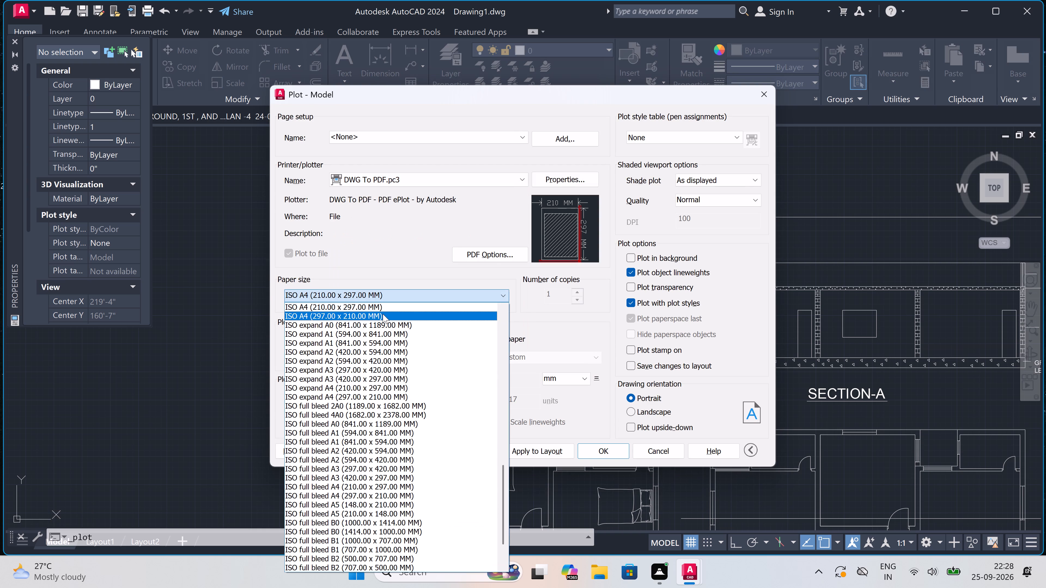
click(383, 314)
Set the plot area to a window spanning opposite corners of the sheet's outer border.
click(337, 348)
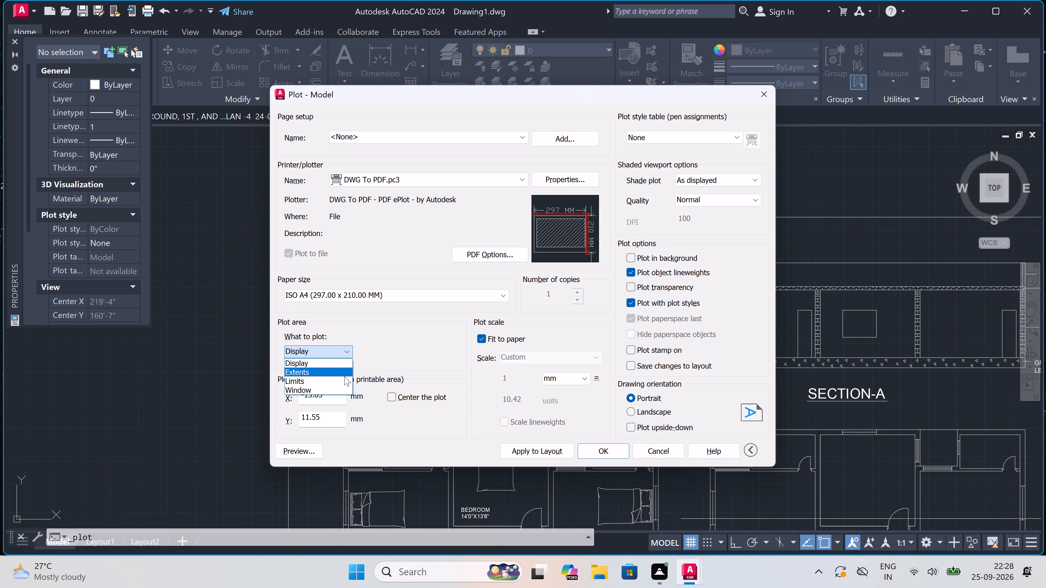
click(339, 388)
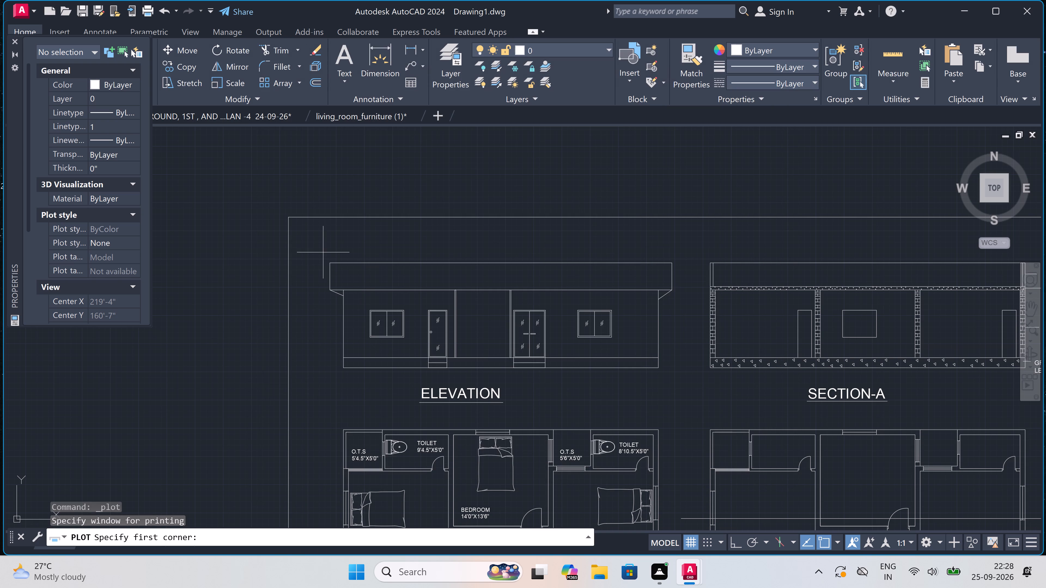
click(291, 215)
scroll(290, 215, down, 3)
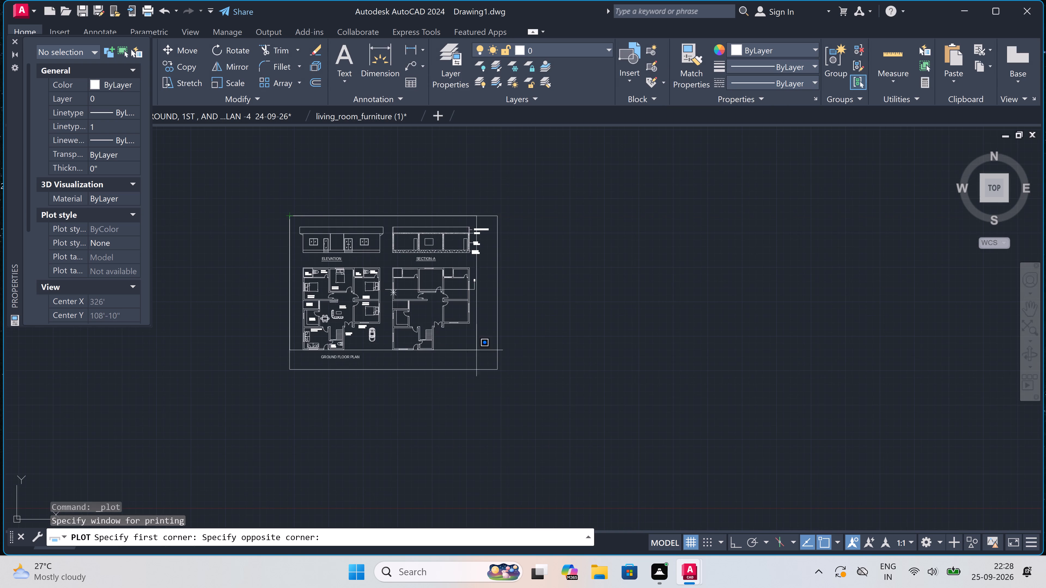
scroll(488, 357, up, 2)
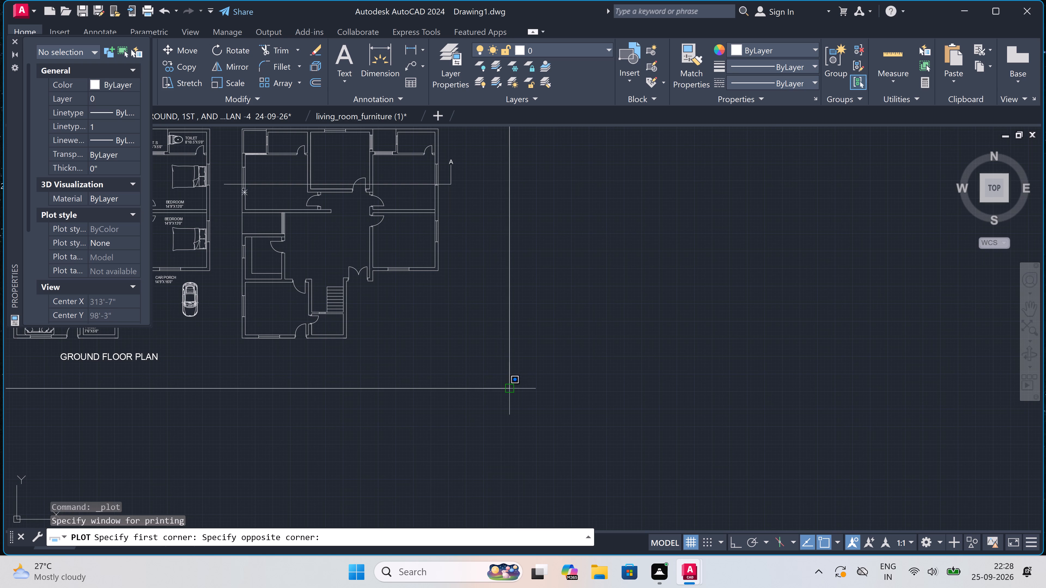
click(509, 391)
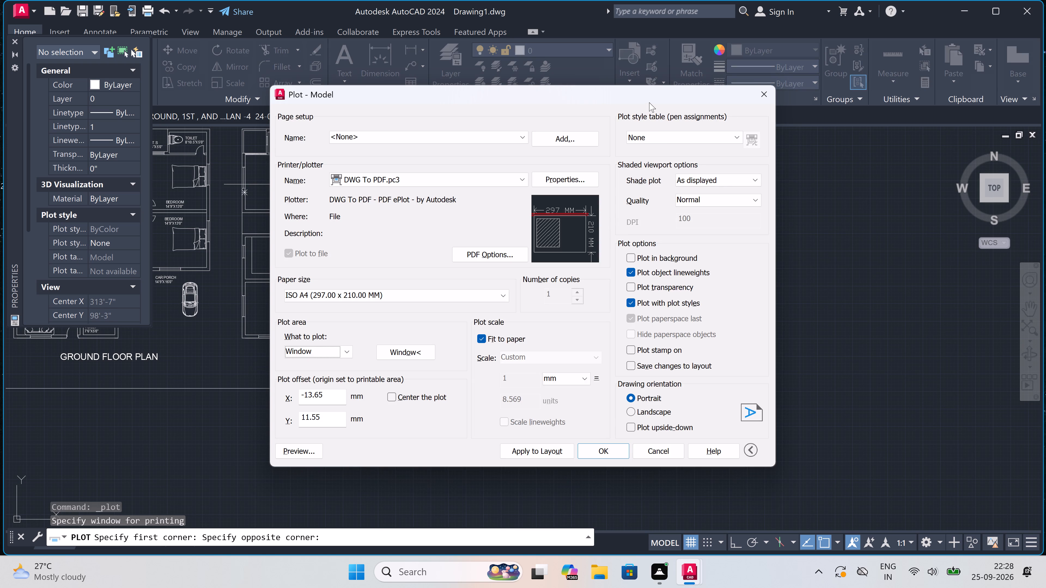
Assign the acad.ctb plot style table to all layouts, centre the plot, and apply the plot settings to the layout.
click(656, 132)
click(653, 161)
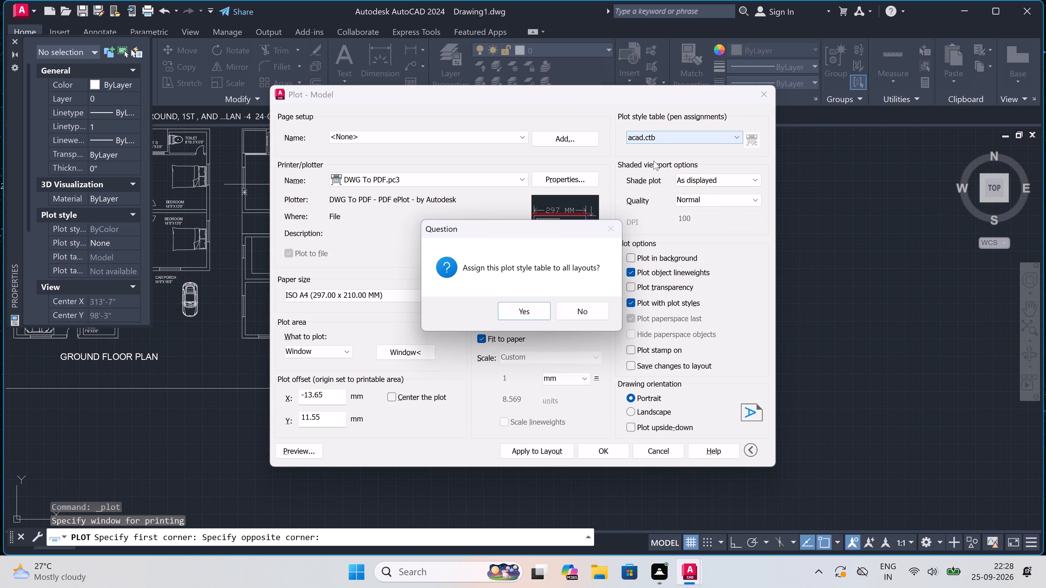
click(514, 313)
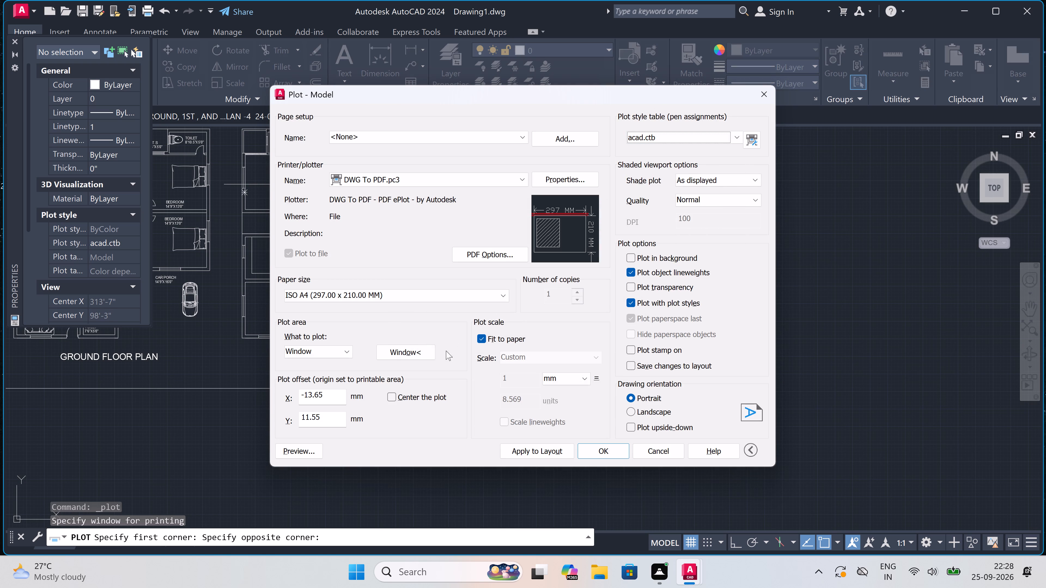
click(390, 397)
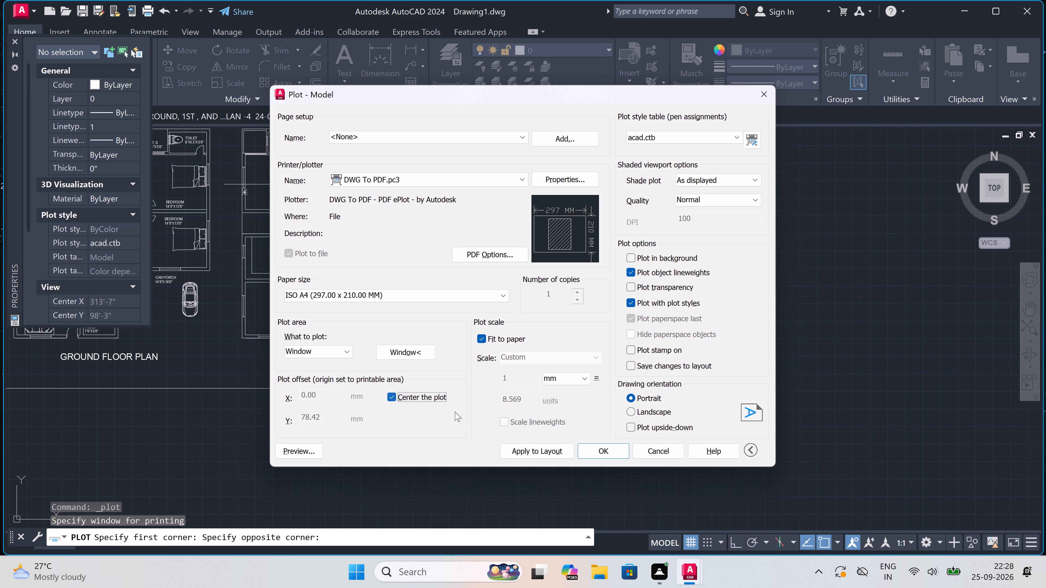
click(539, 451)
Start the plot and name the PDF file GROUND FLOOR PLAN -5 24-09-26 in the Documents folder.
click(606, 456)
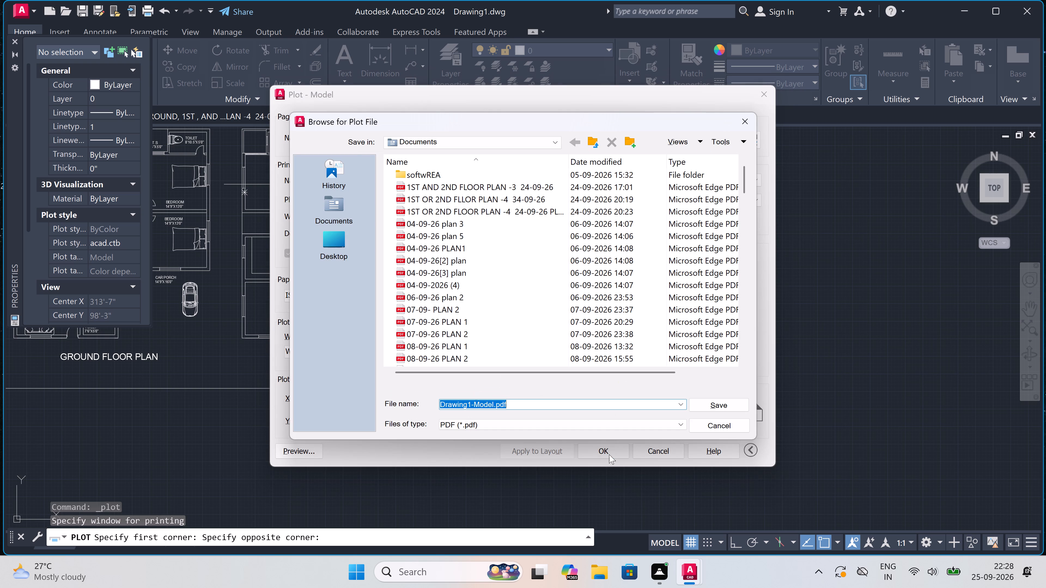
key(BackSpace)
text(GROUND)
key(space)
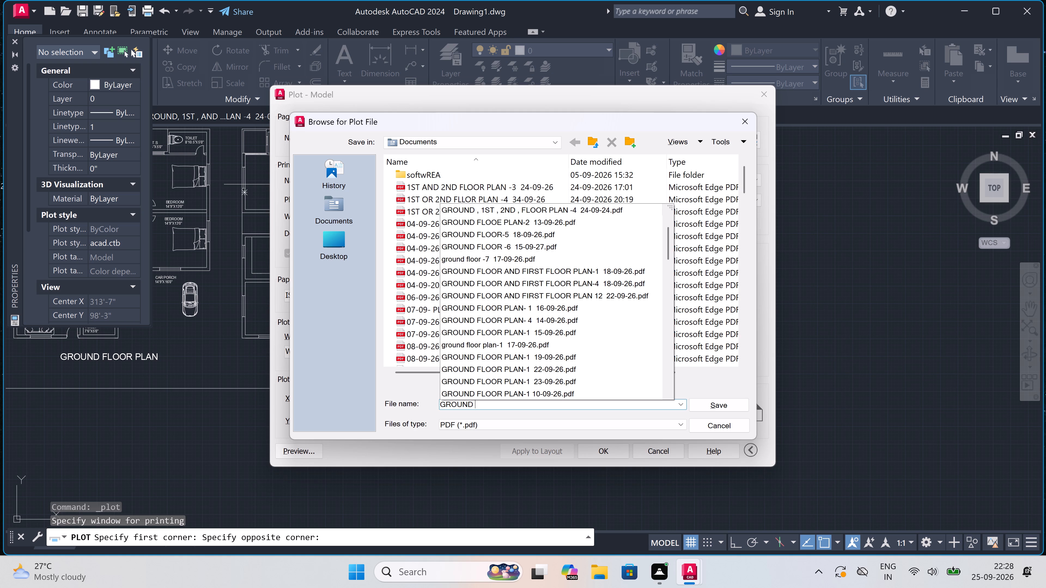
text(FLO)
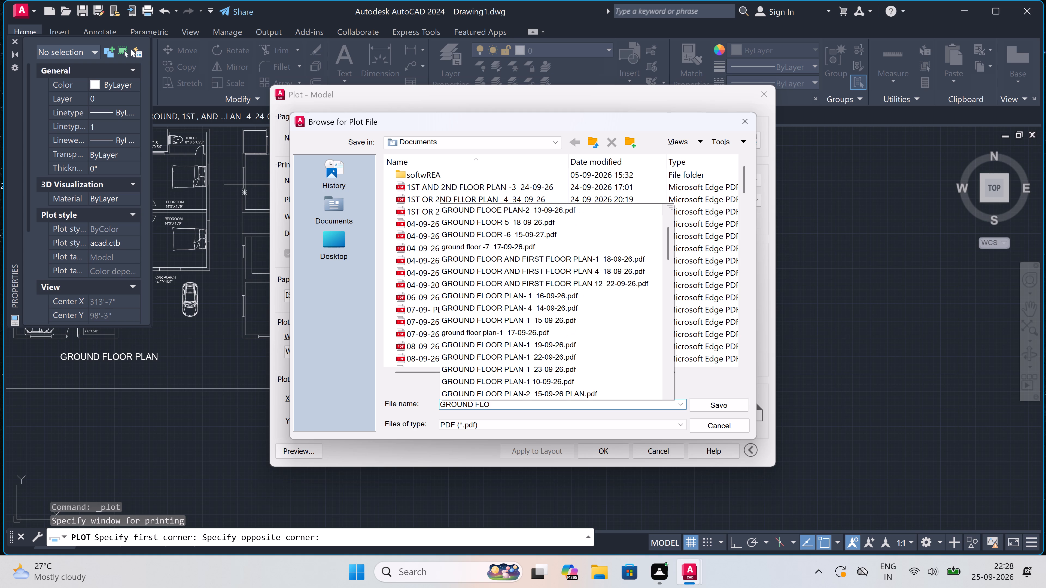
text(OR PLAN -5)
key(space)
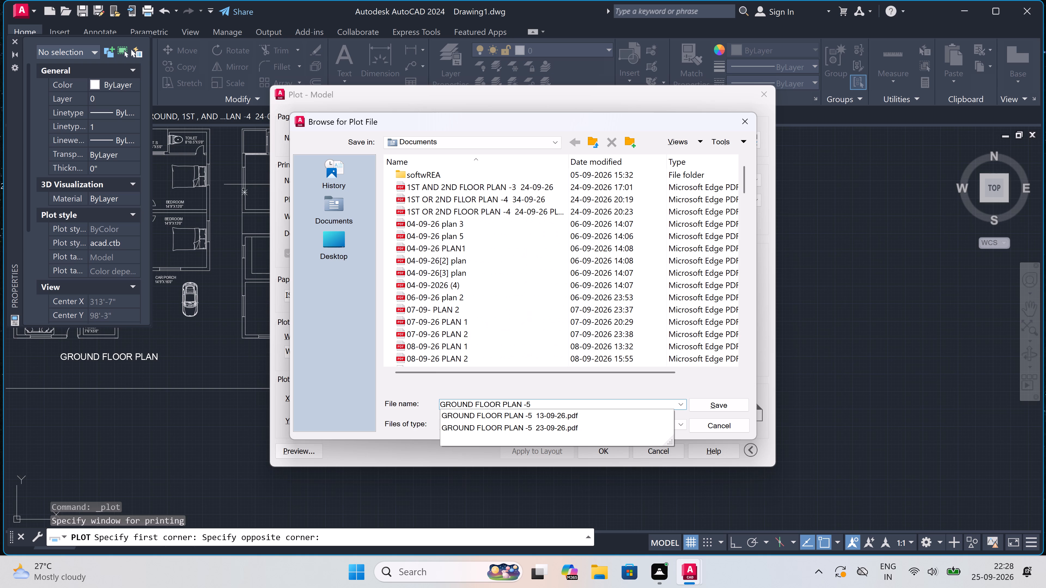
text(24-09-2)
key(6)
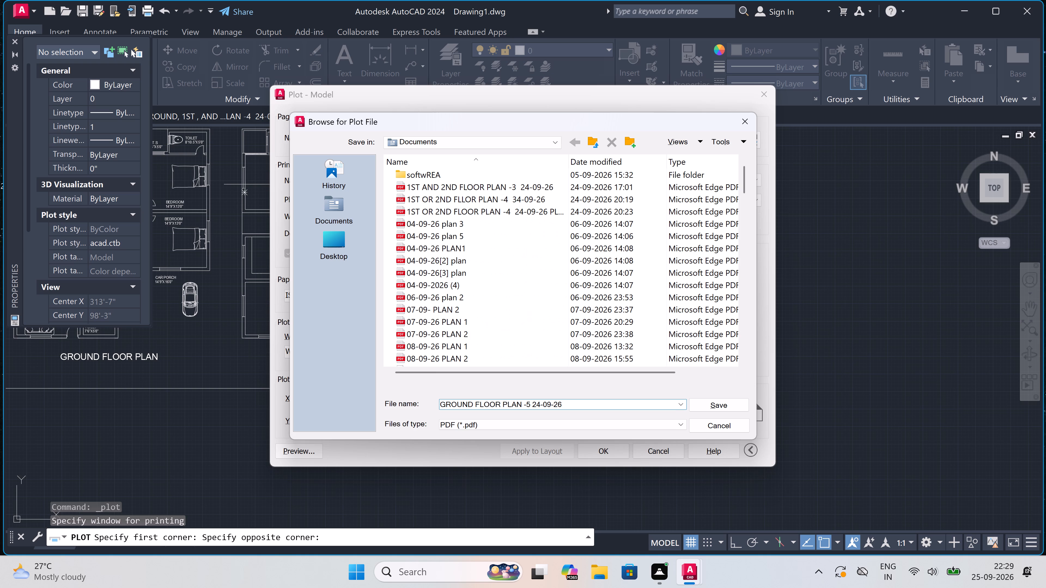
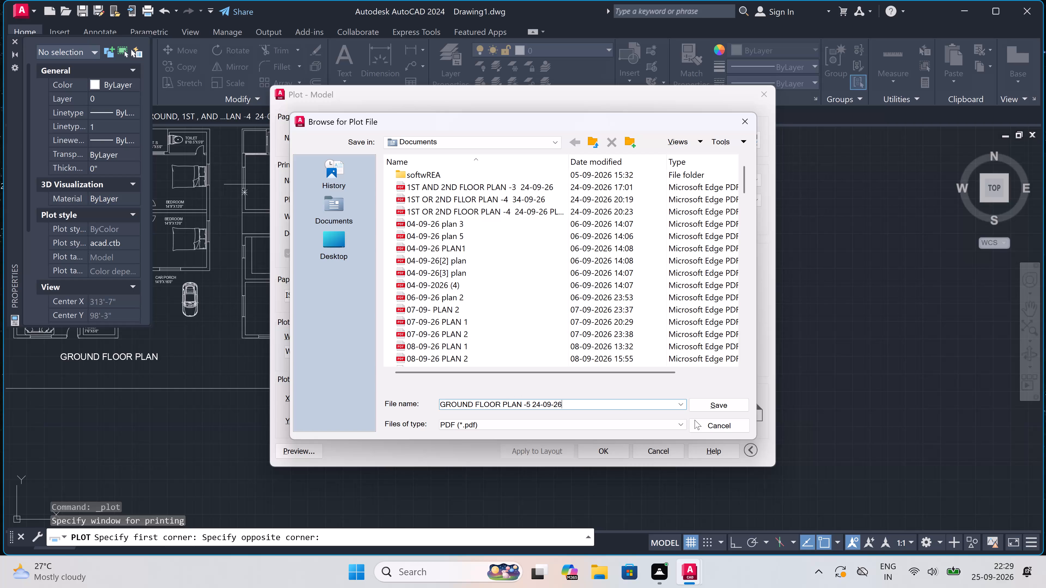
Save the plot as GROUND FLOOR PLAN -5 24-09-26 PDF in Documents, review the output, and close it.
click(710, 409)
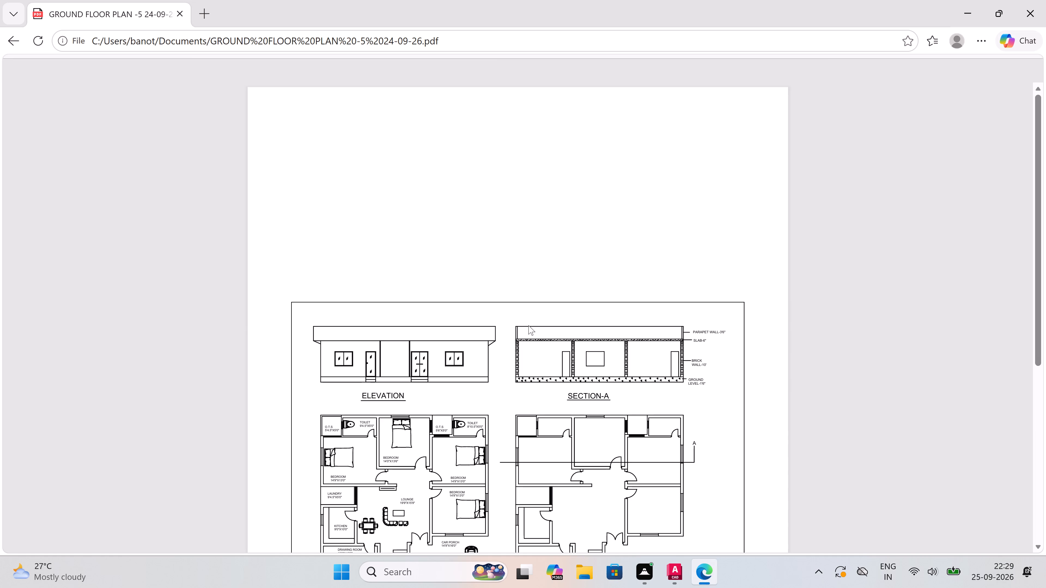
scroll(528, 325, down, 1)
click(1040, 6)
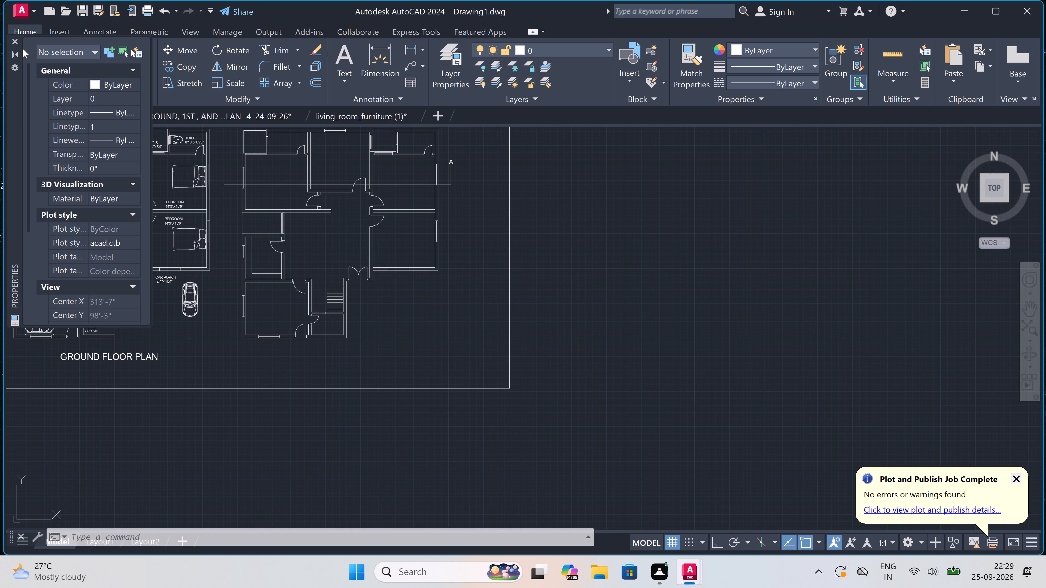
Close the Properties palette covering the ground floor plan.
click(10, 40)
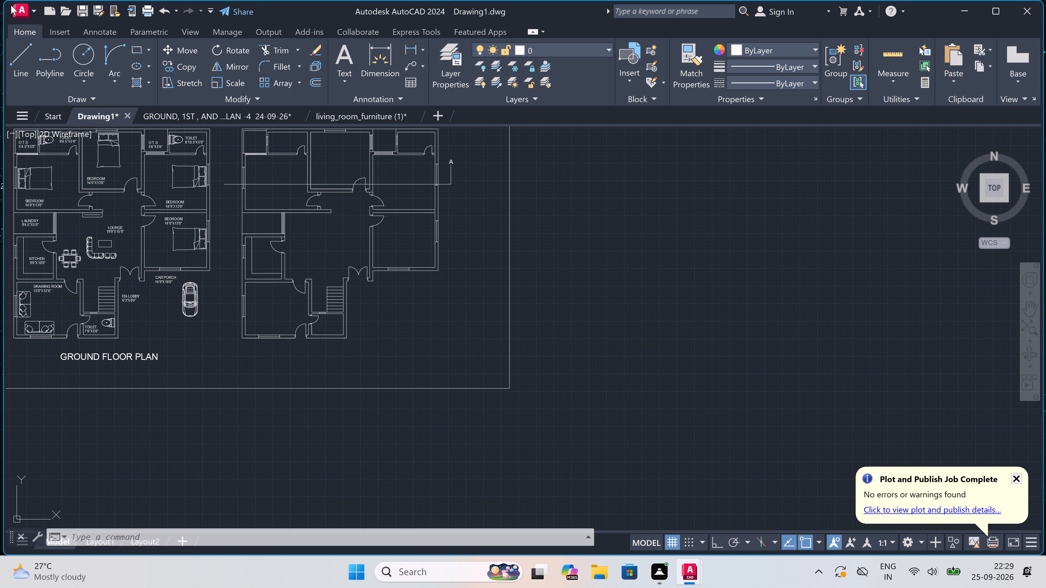
Save the drawing under the new name GROUND FLOOR PLAN-5 24-09-26 in Downloads as an AutoCAD 2018 drawing.
click(20, 10)
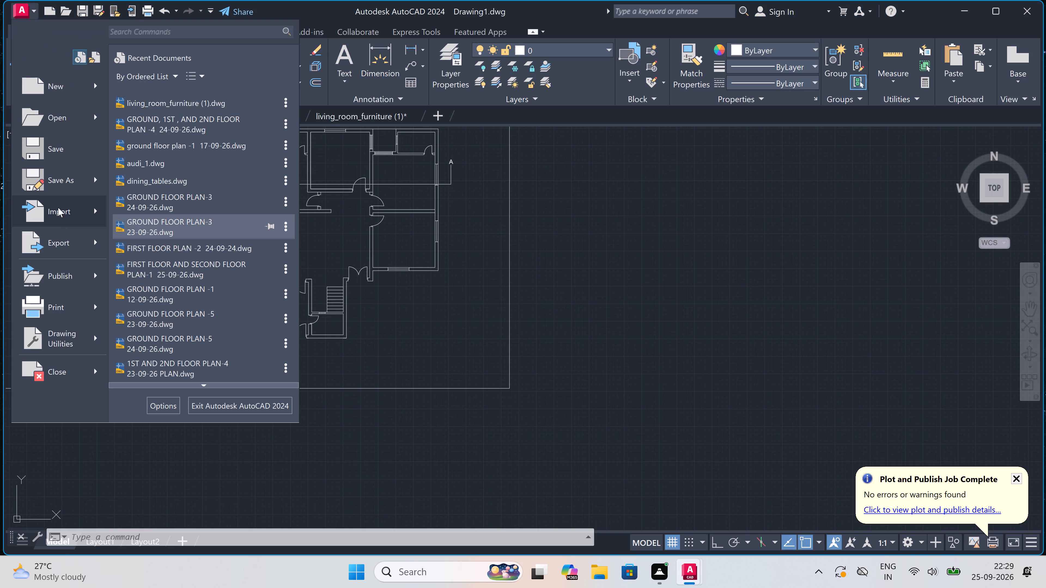
click(71, 179)
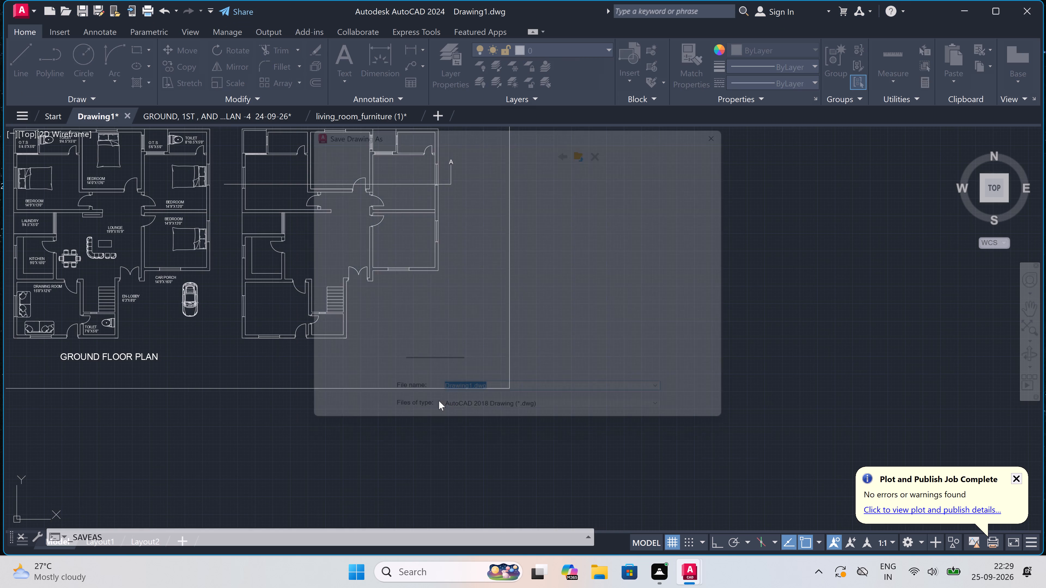
key(BackSpace)
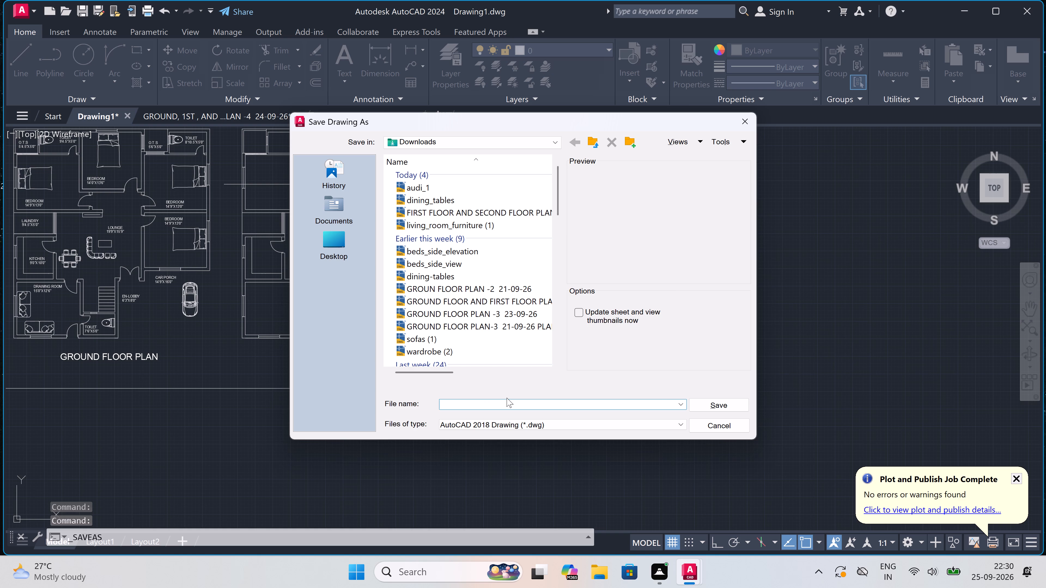
text(GROUND FLOOR PLAN-)
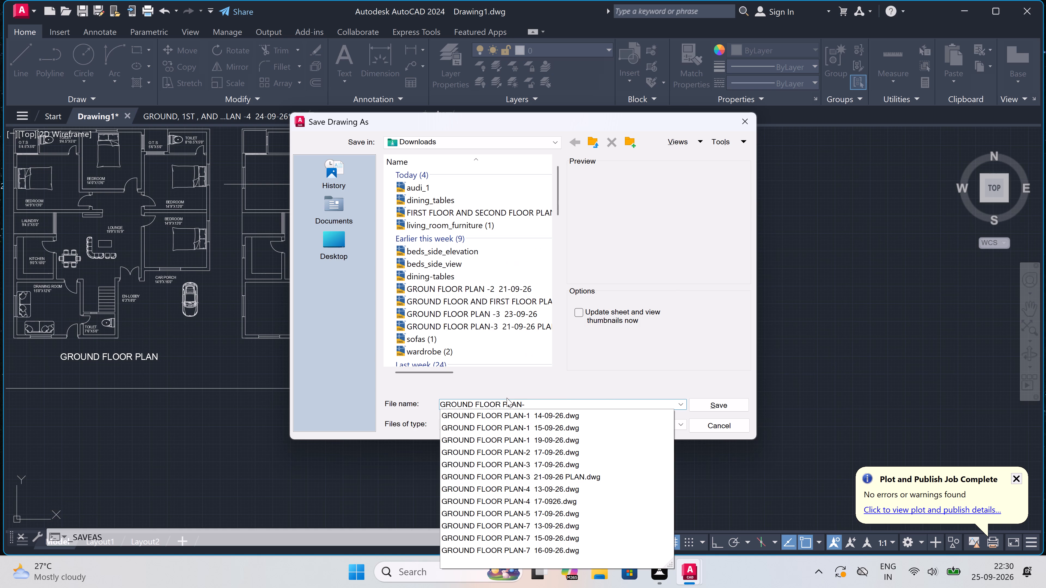
text(5)
key(space)
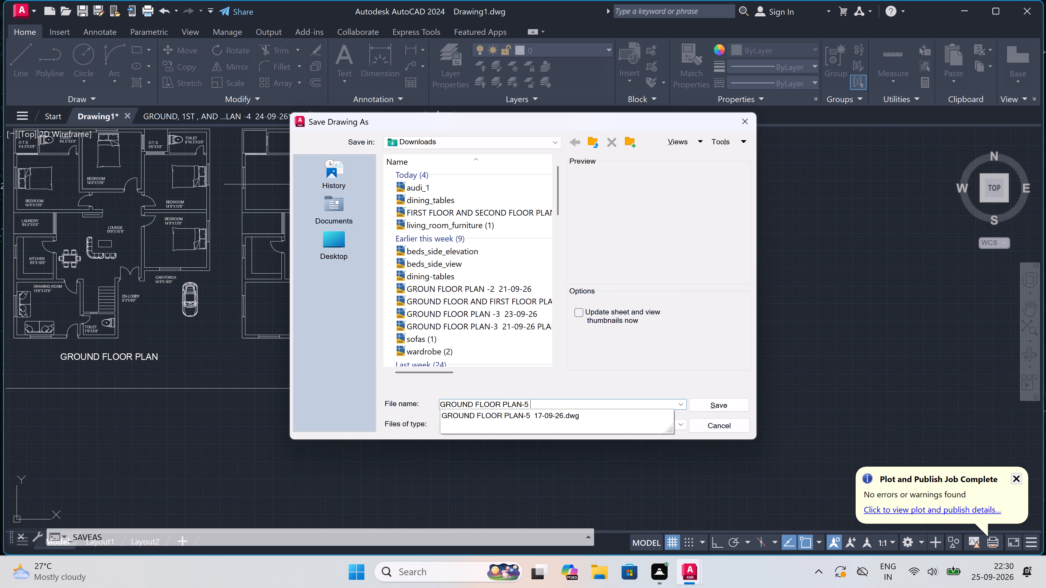
key(space)
key(space)
text(24-09)
key(minus)
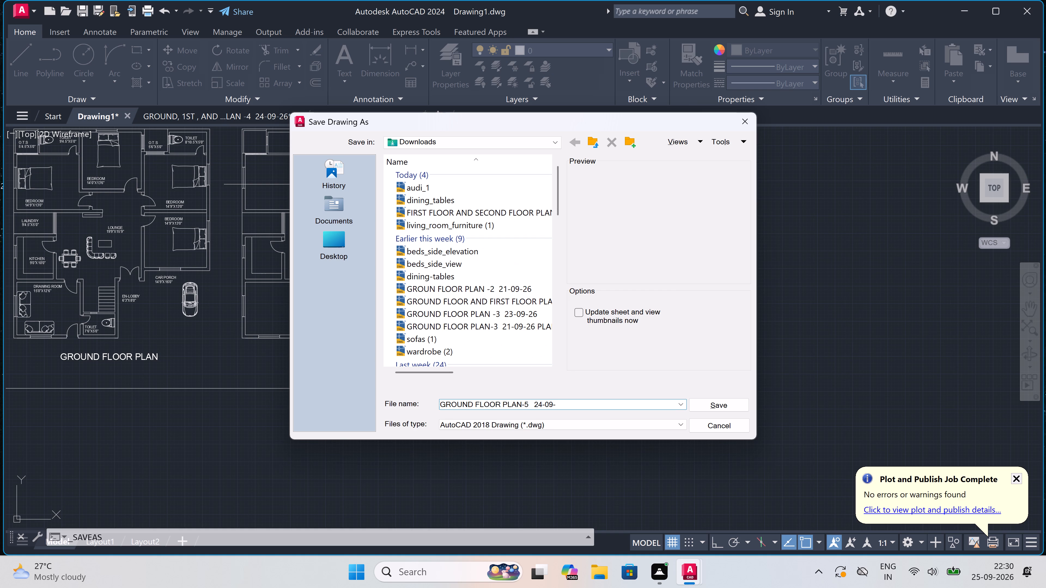
text(26)
click(702, 404)
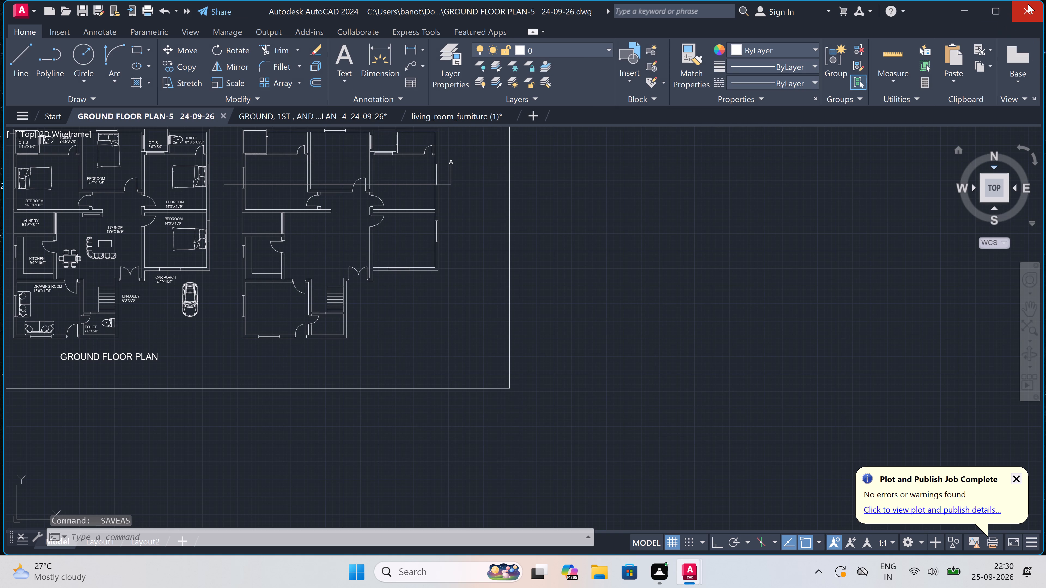
Exit AutoCAD, saving the changes to the GROUND, 1ST, AND 2ND FLOOR PLAN -4 24-09-26 and living_room_furniture (1) drawings.
click(1029, 5)
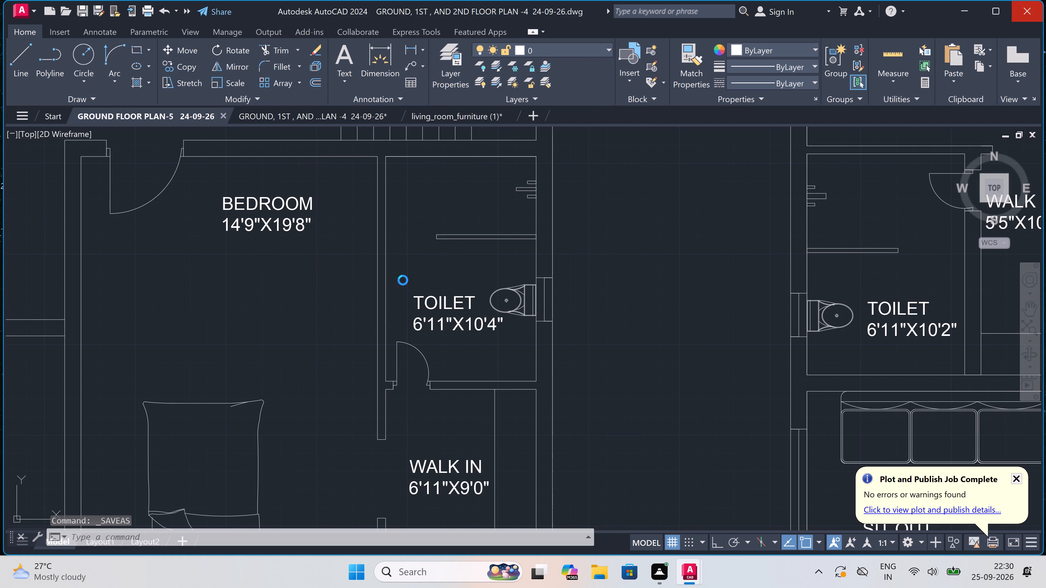
click(510, 313)
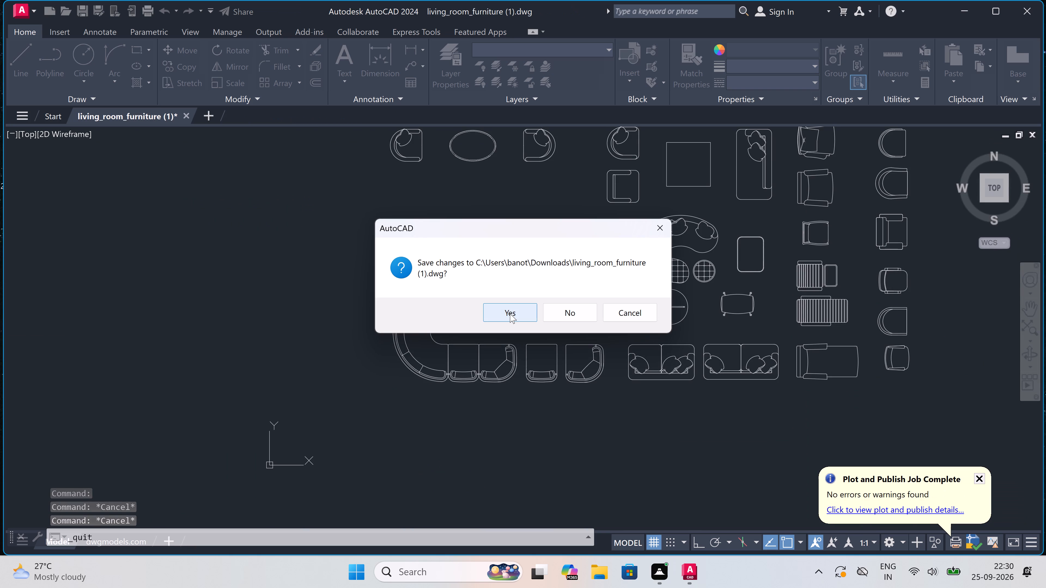
click(510, 314)
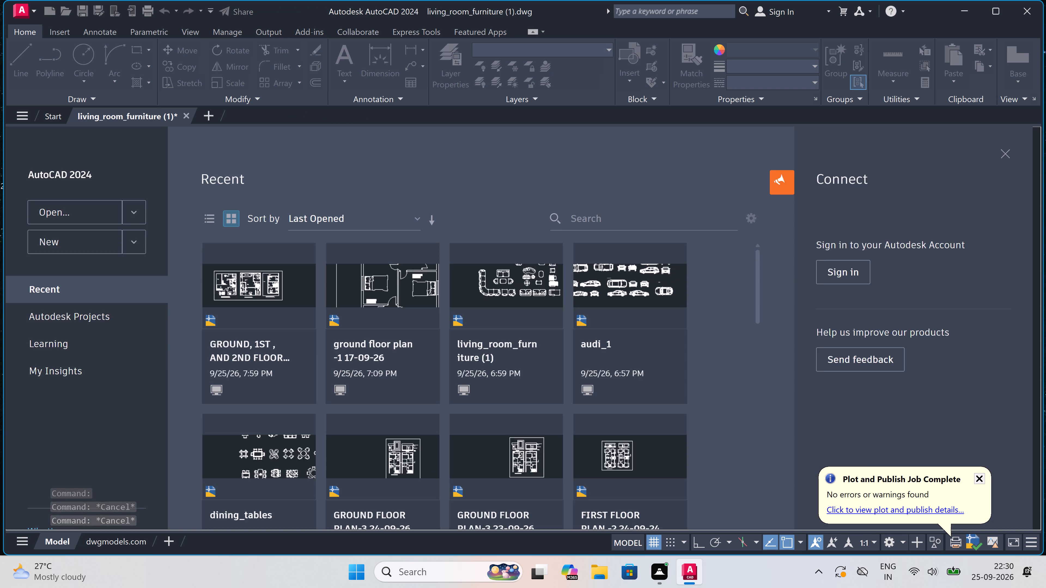